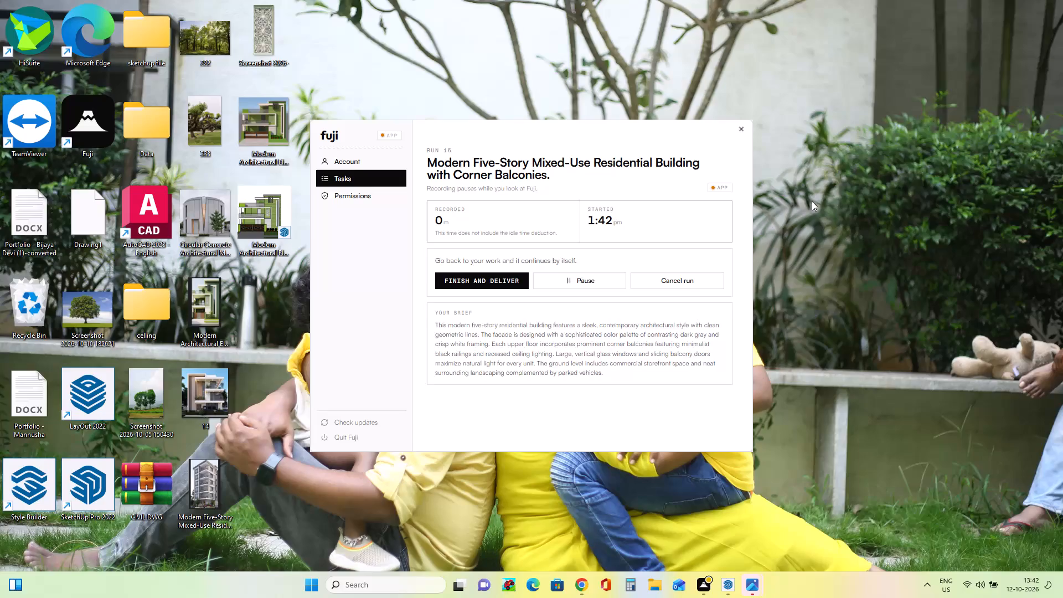
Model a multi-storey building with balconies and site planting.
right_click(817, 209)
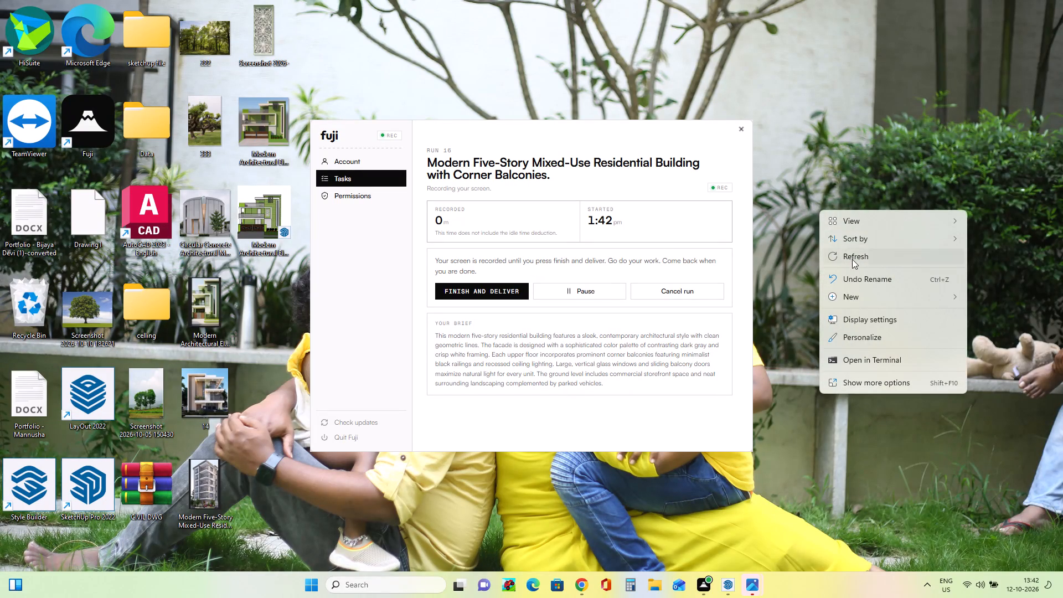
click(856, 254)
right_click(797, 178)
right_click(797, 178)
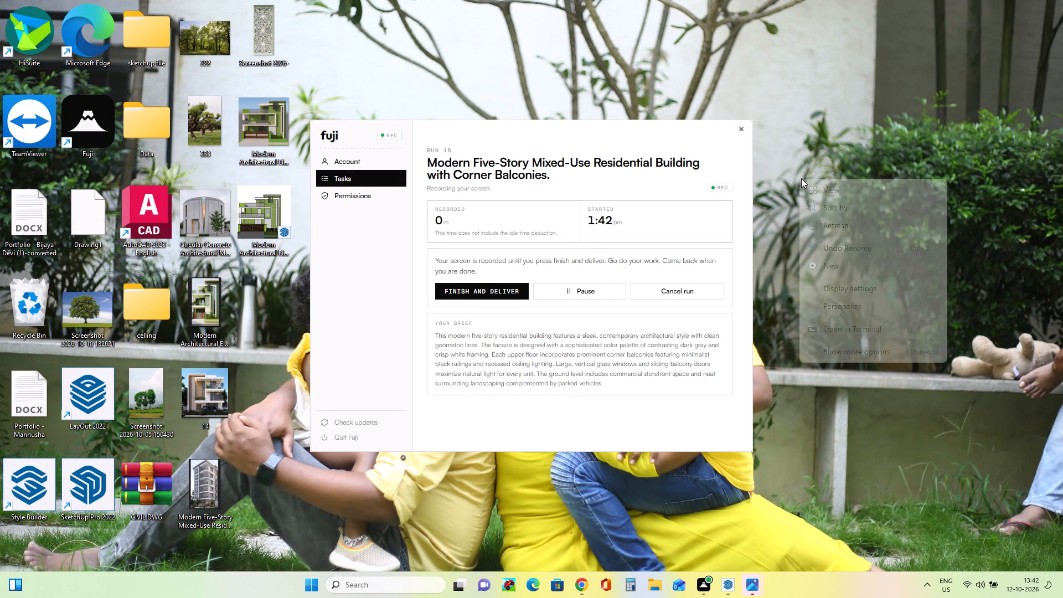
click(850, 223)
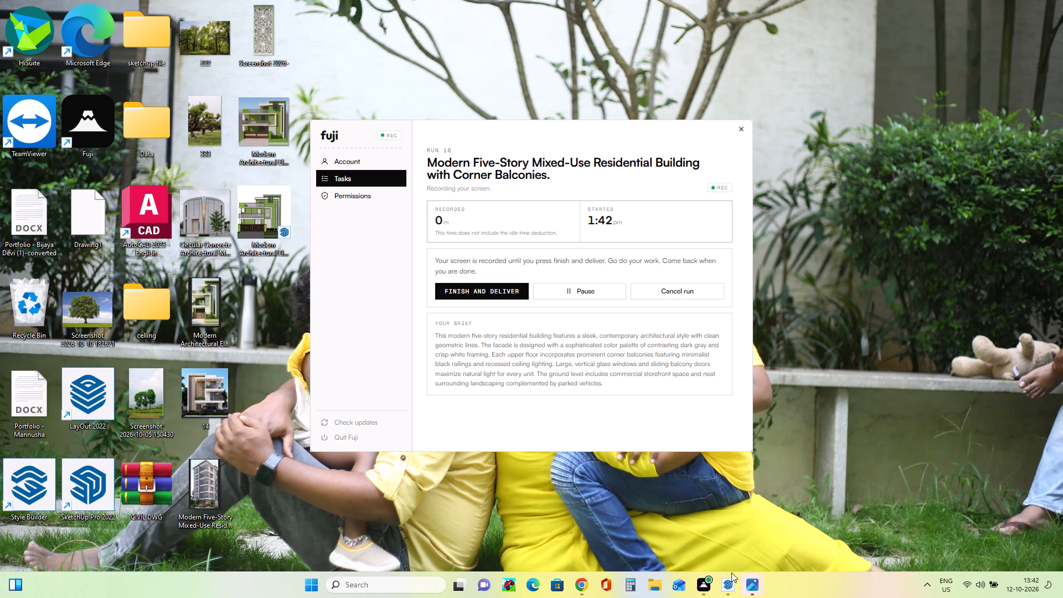
Switch to SketchUp with the sage green elevation model open.
click(735, 591)
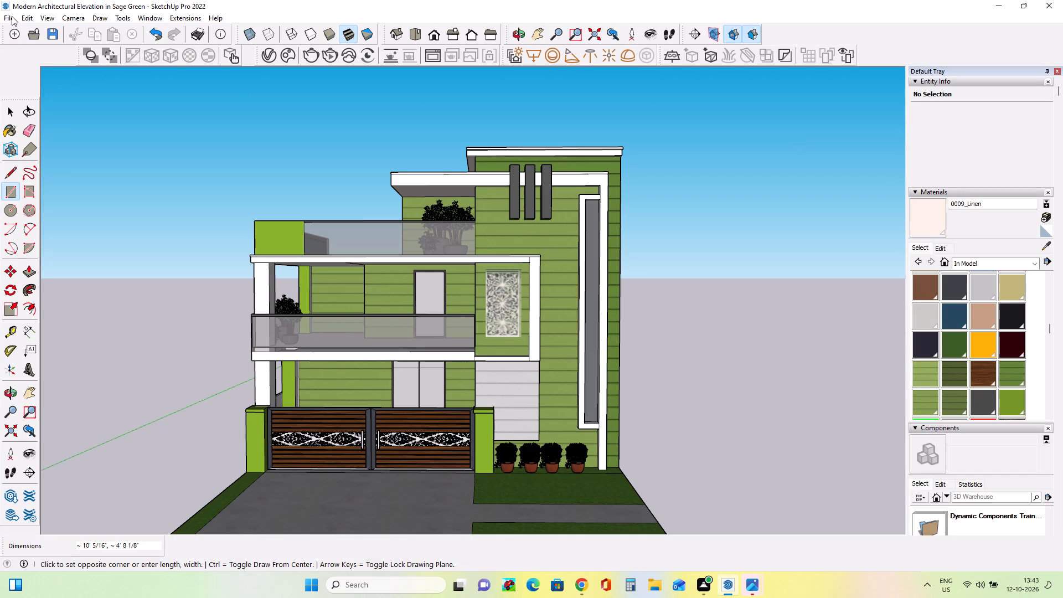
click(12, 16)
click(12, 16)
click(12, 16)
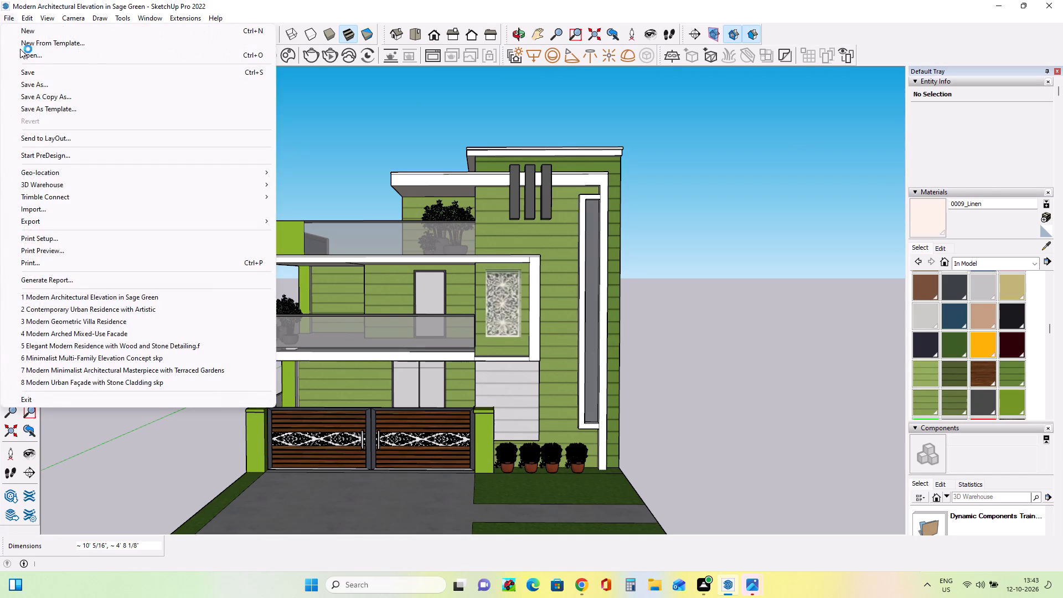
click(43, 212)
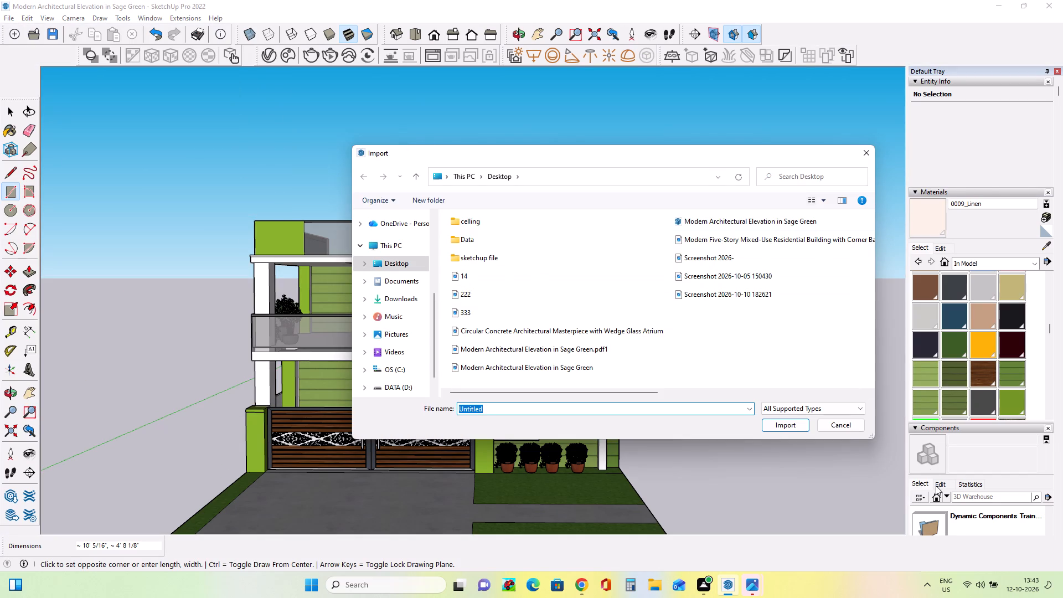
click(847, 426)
Start a new blank model.
click(8, 15)
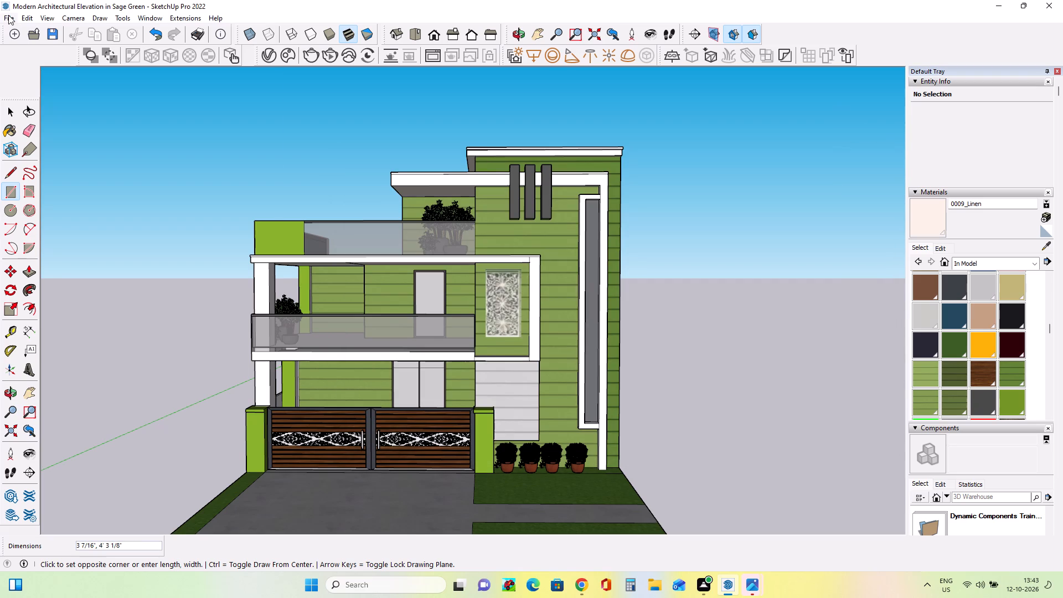
click(44, 35)
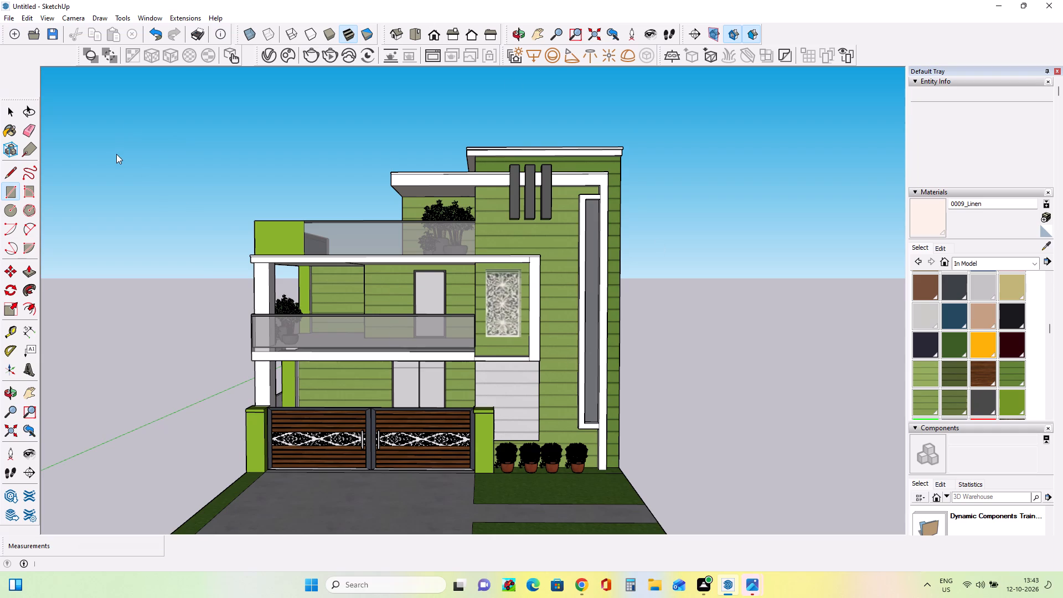
click(7, 14)
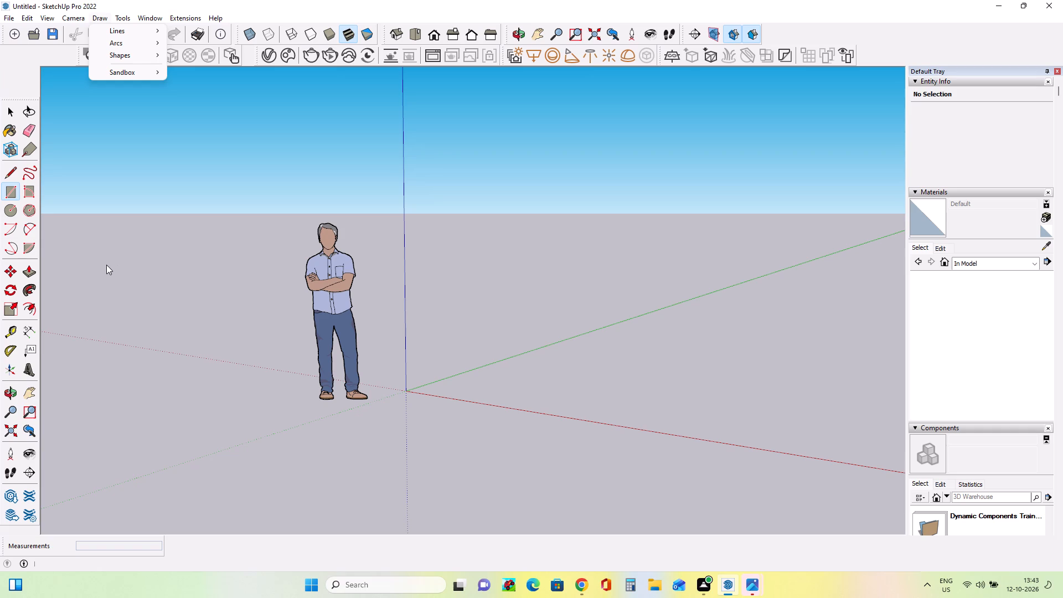
Import "Modern Five-Story Mixed-Use Residential Building with Corner Balconies" as an image and place it upright behind the origin, beside the green axis.
click(30, 389)
drag(122, 337, 39, 310)
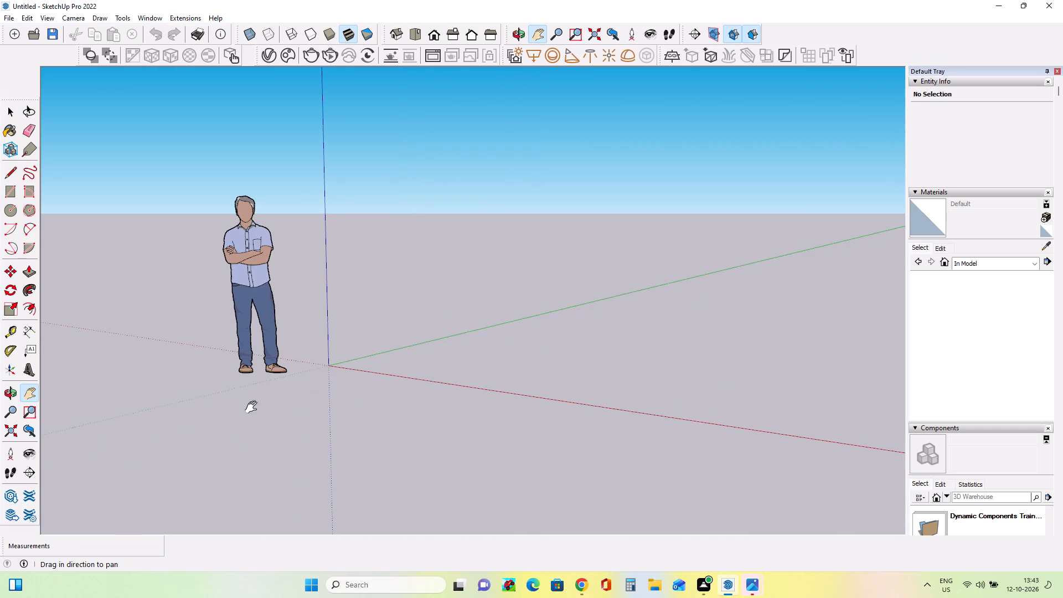
middle_drag(254, 408, 505, 388)
drag(302, 305, 162, 370)
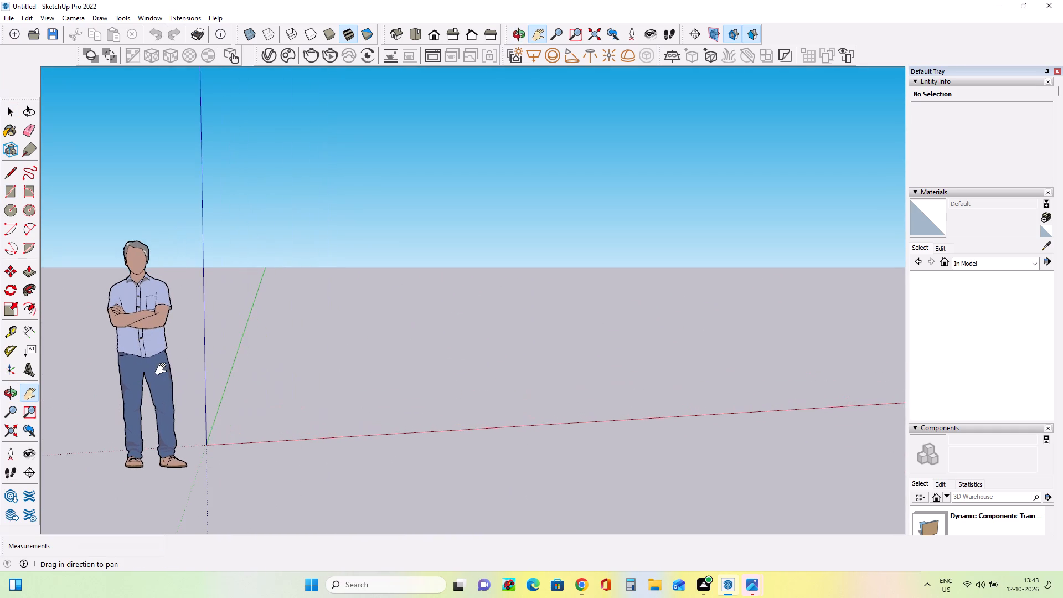
middle_drag(488, 393, 488, 453)
drag(276, 400, 219, 406)
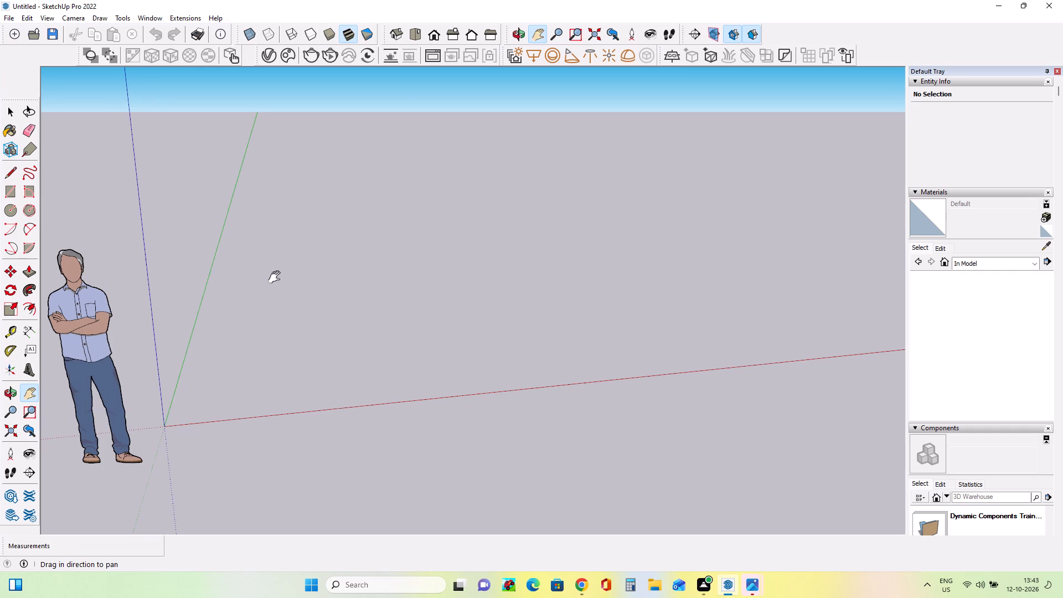
click(11, 194)
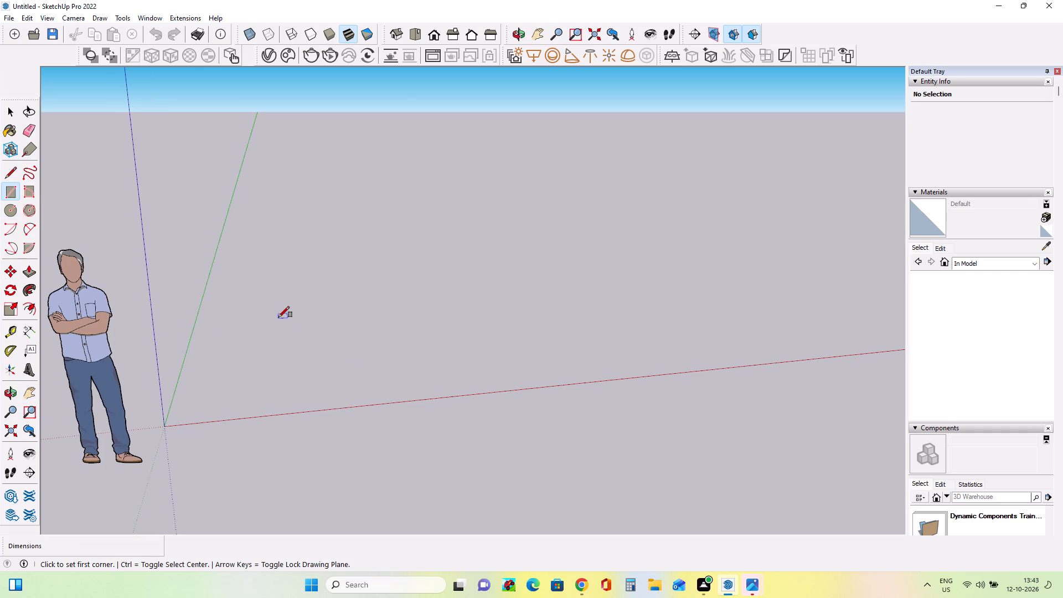
click(10, 17)
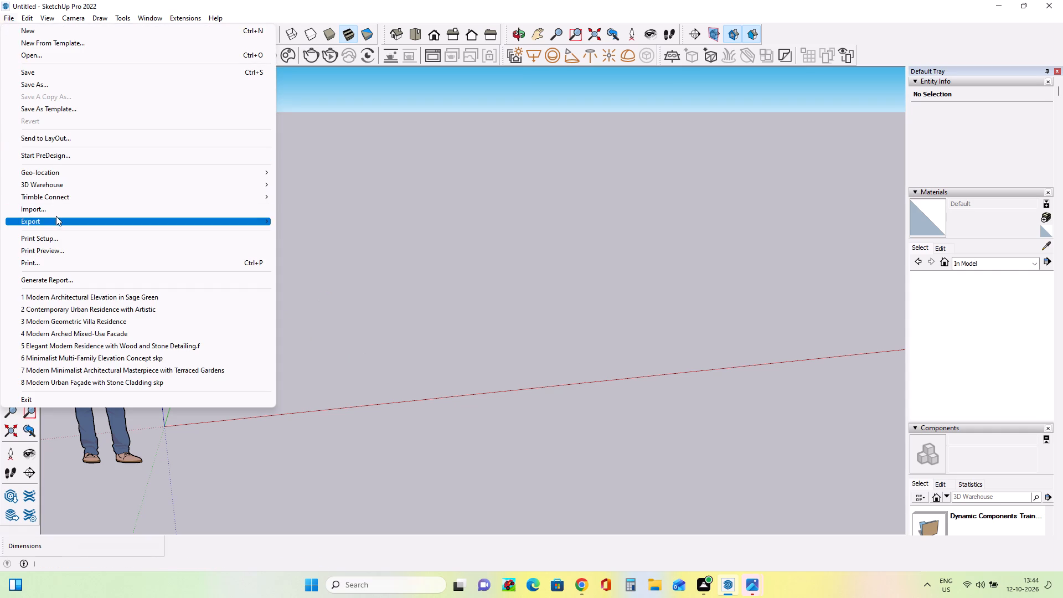
click(59, 207)
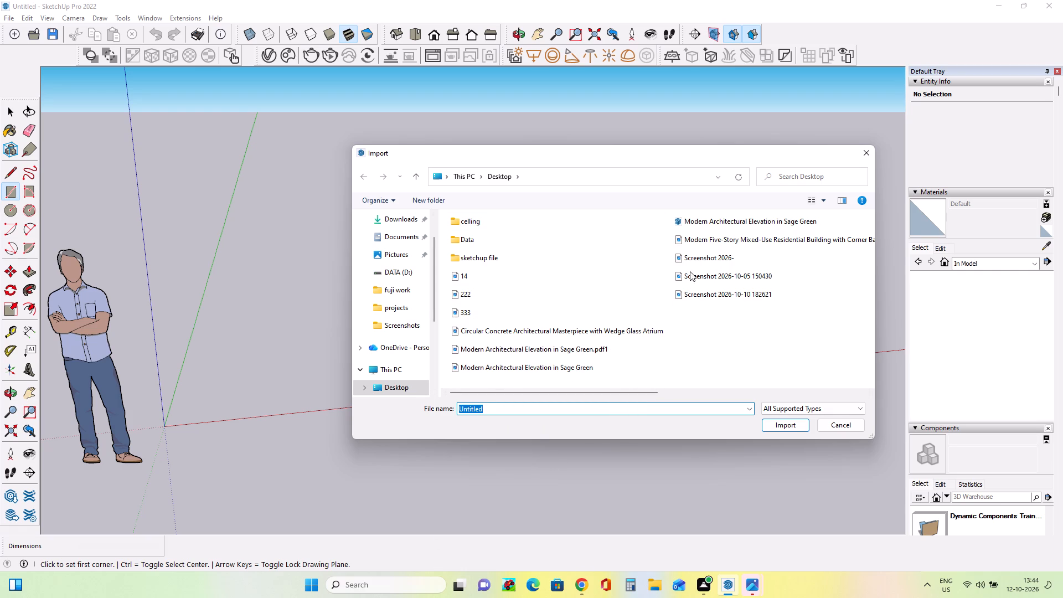
click(764, 235)
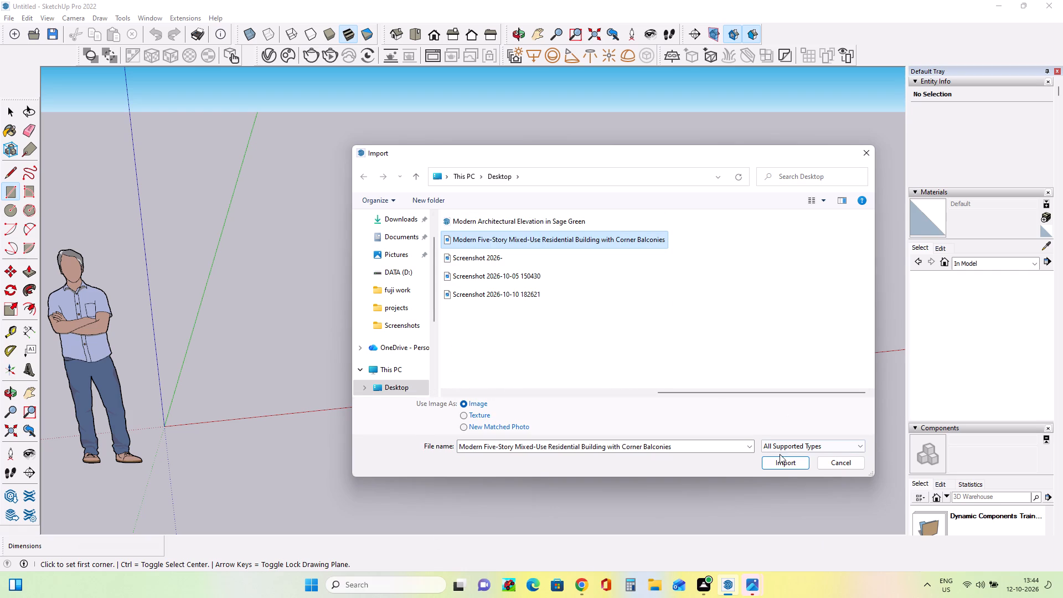
click(785, 462)
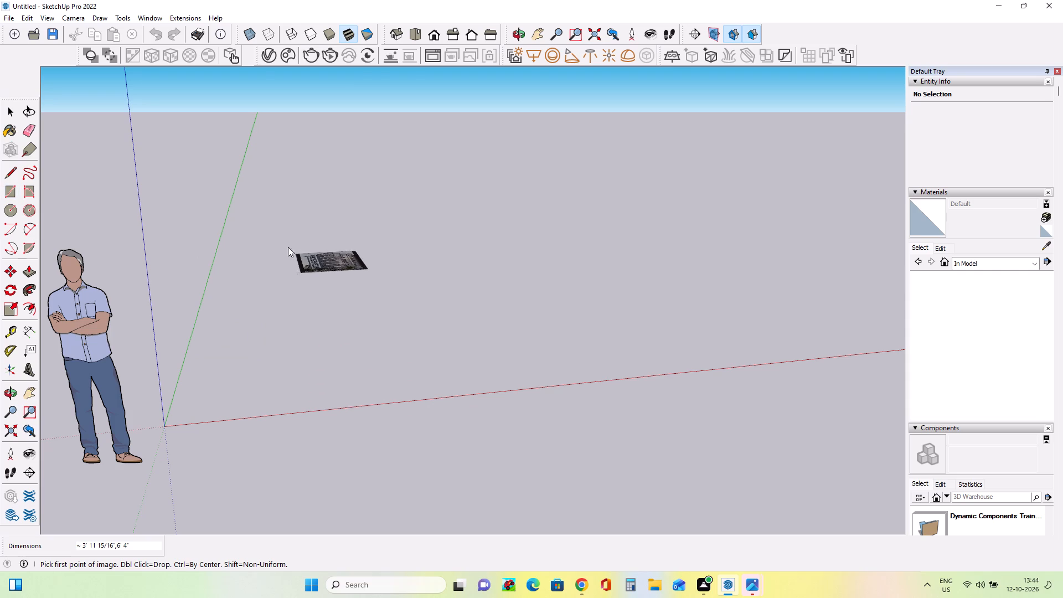
click(278, 151)
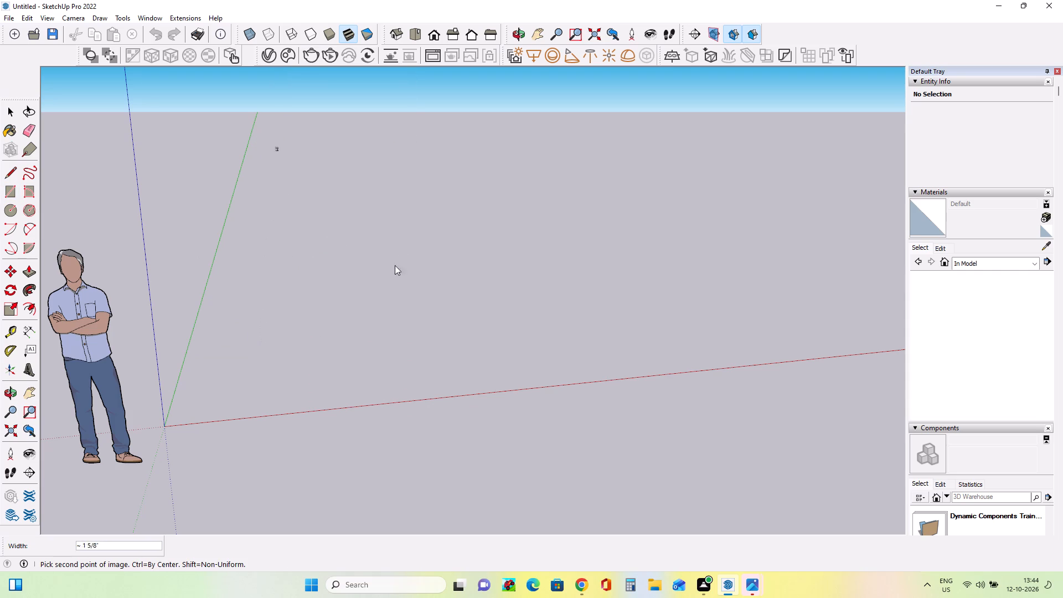
click(406, 125)
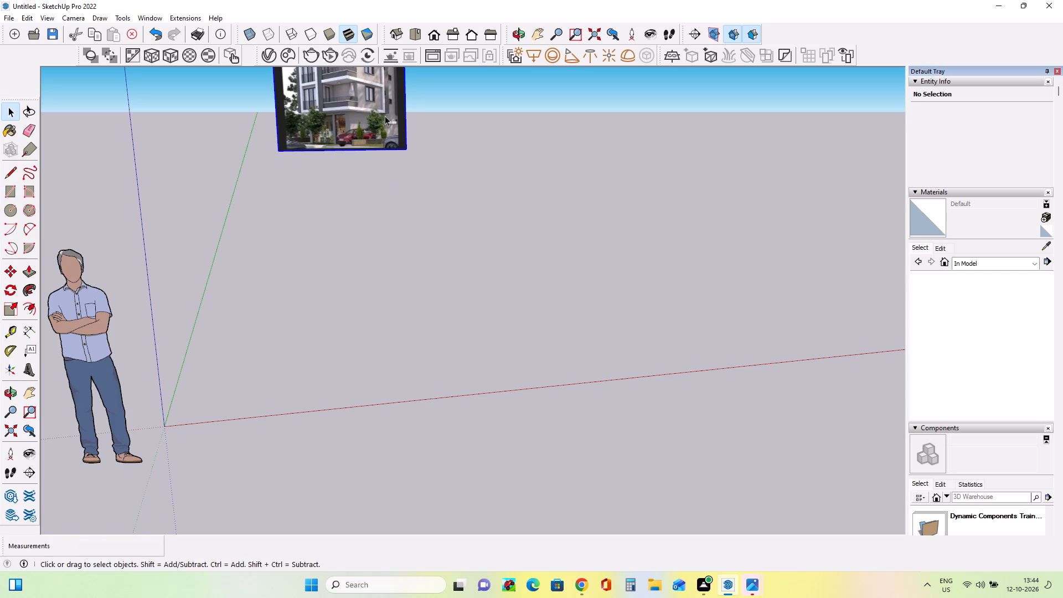
Move the imported building image nearer to the green axis, then about 29' 8" farther back from the origin.
click(10, 272)
click(281, 154)
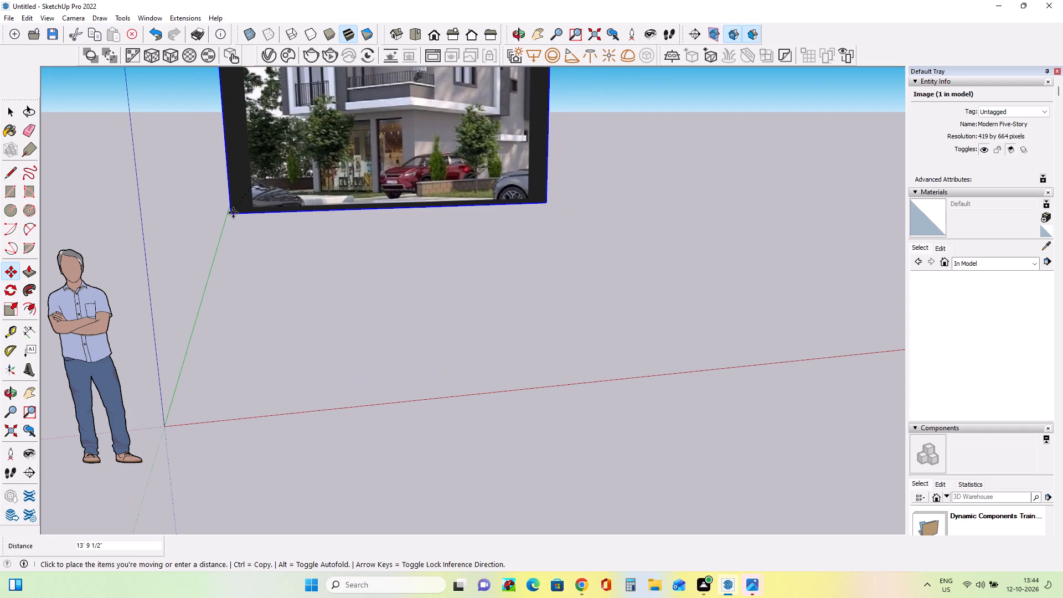
click(234, 212)
scroll(309, 367, down, 13)
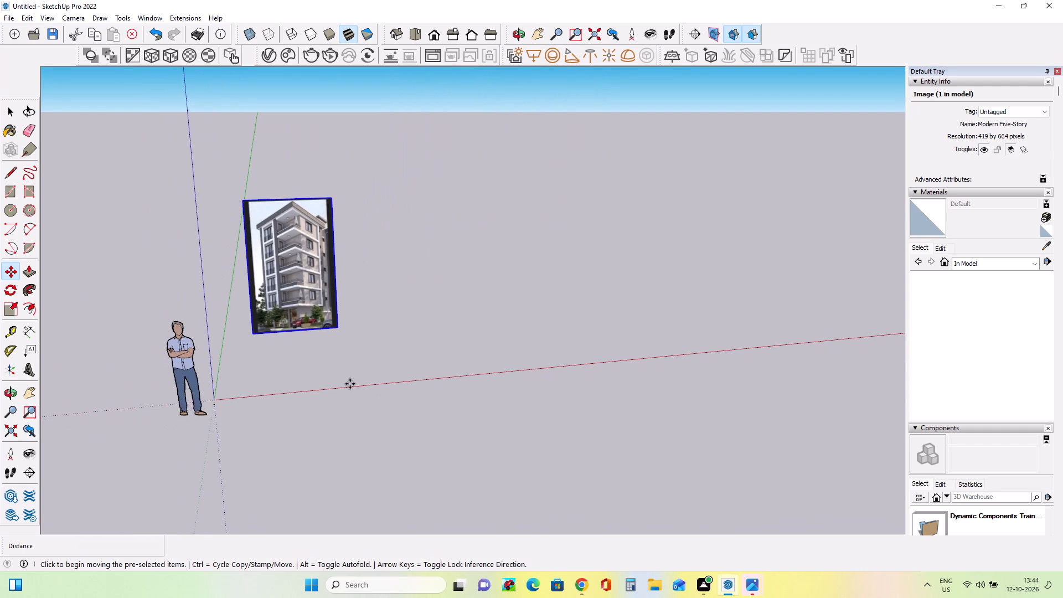
middle_drag(355, 382, 334, 358)
click(331, 319)
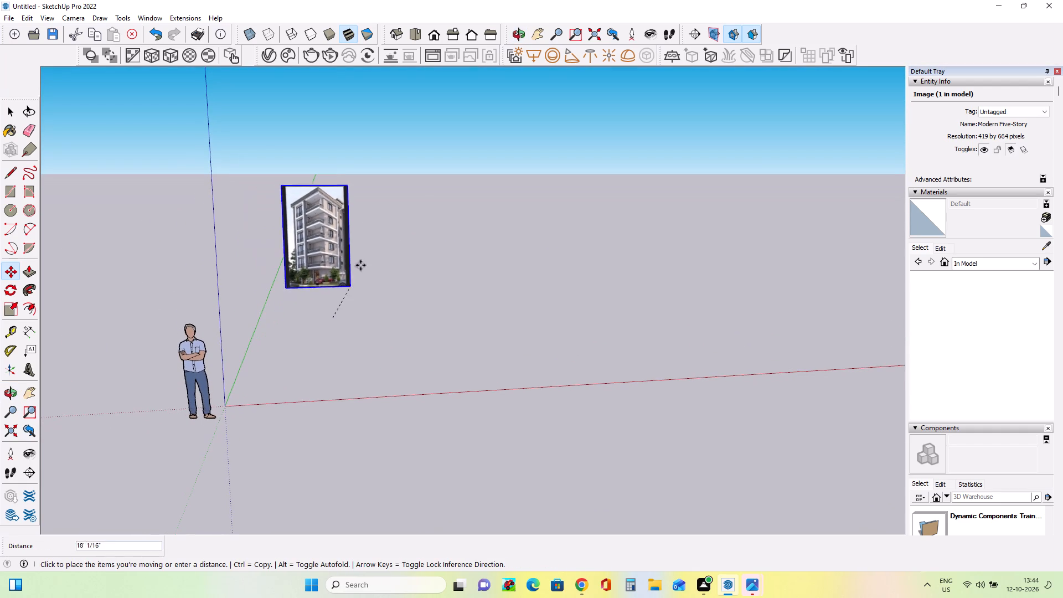
click(368, 252)
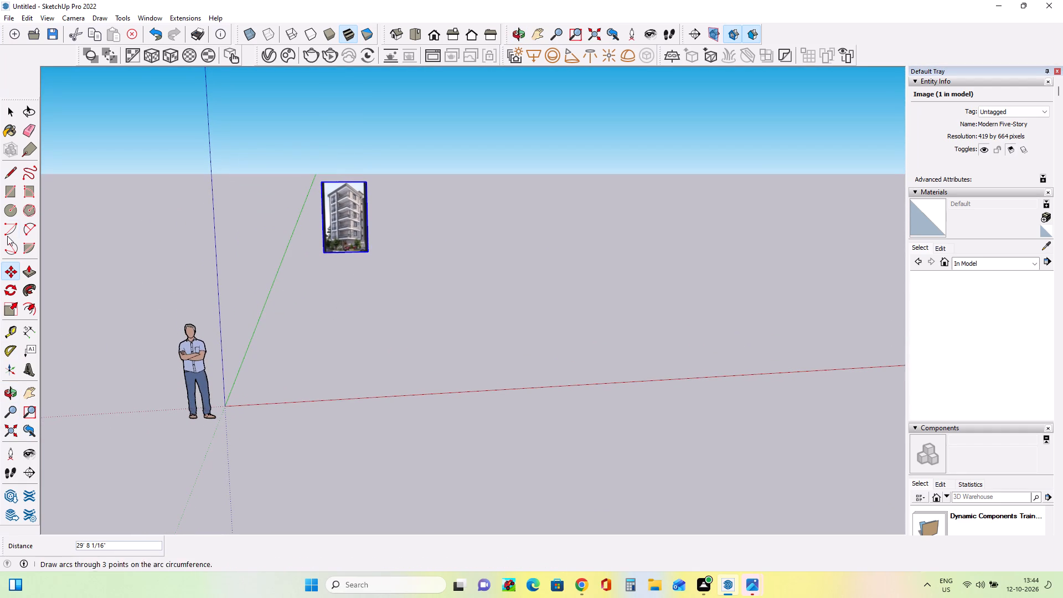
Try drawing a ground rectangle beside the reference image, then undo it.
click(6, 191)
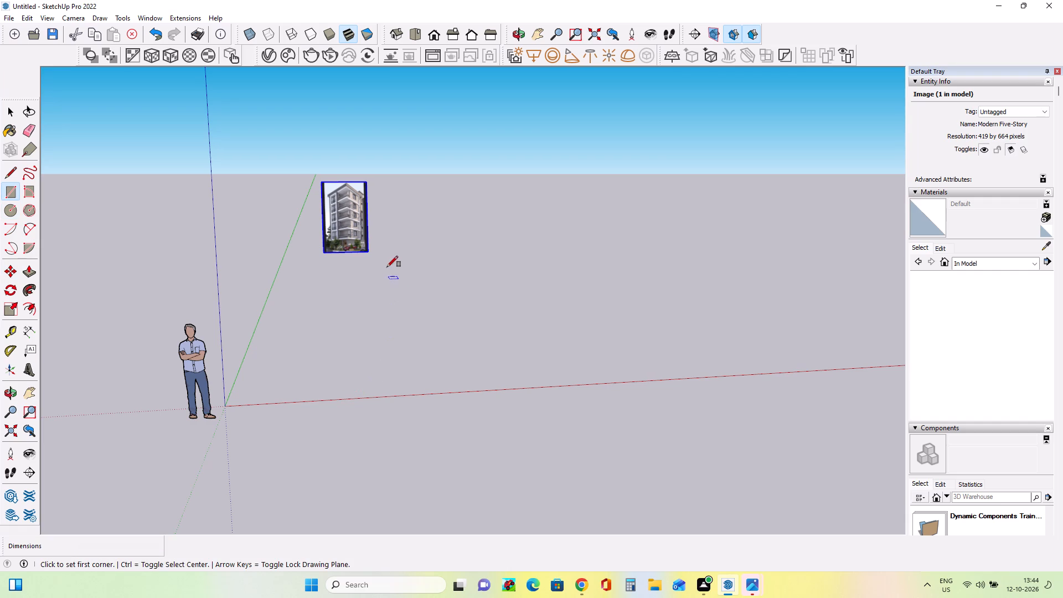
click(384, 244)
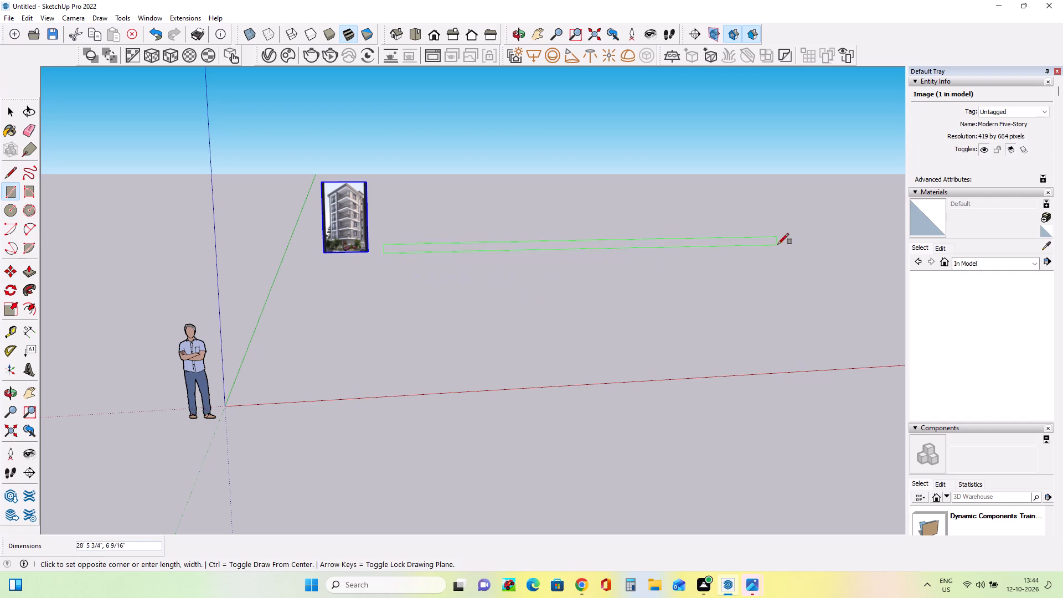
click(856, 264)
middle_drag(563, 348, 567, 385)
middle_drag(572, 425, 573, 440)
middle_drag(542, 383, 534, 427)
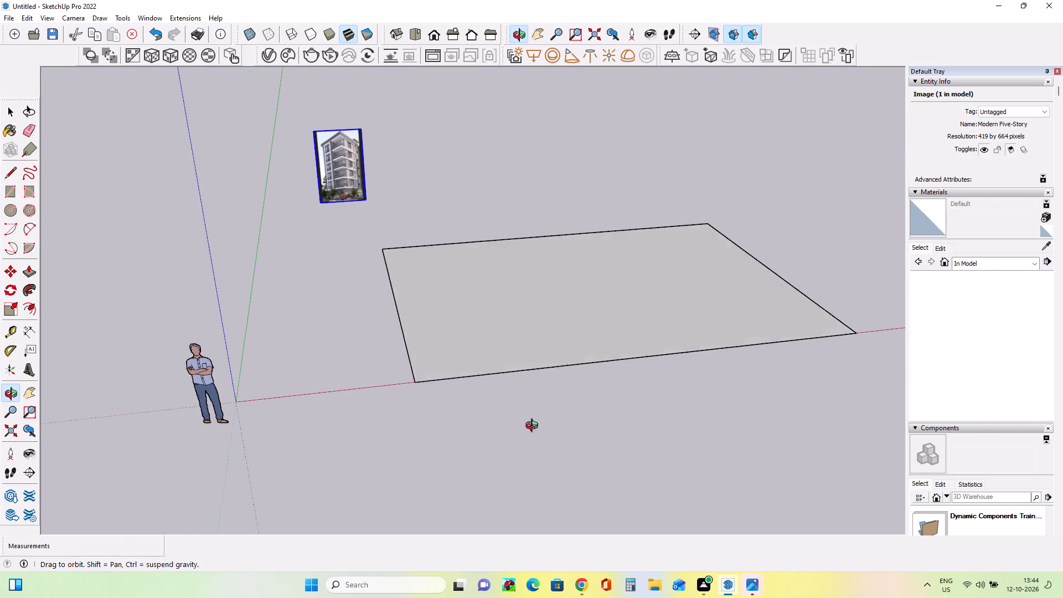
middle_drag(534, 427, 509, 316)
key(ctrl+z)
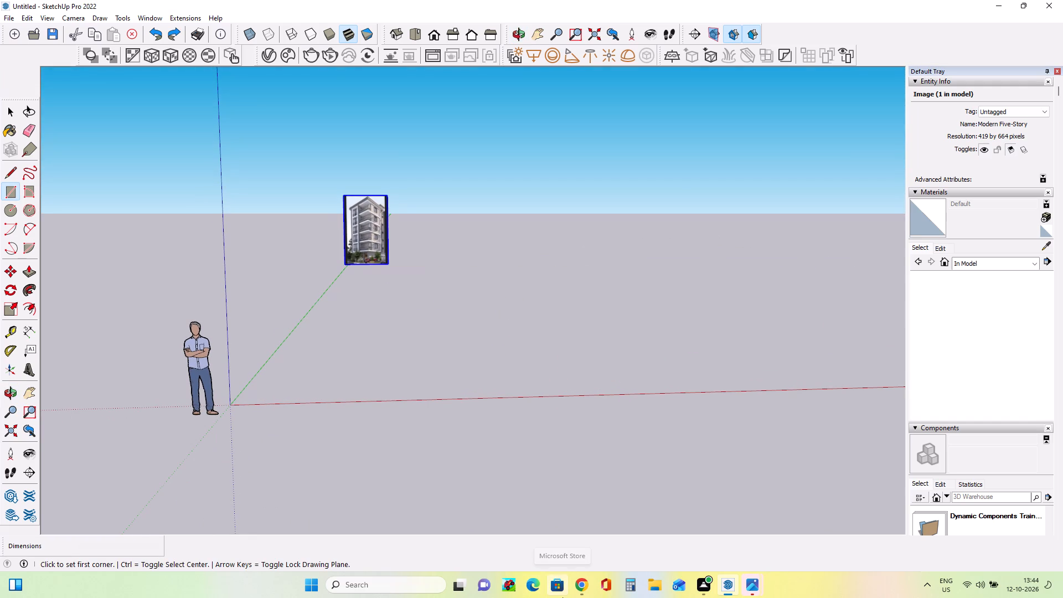
Draw a rectangle about 55' 9" by 33' 11" on the ground plane beside the reference image.
scroll(563, 597, up, 1)
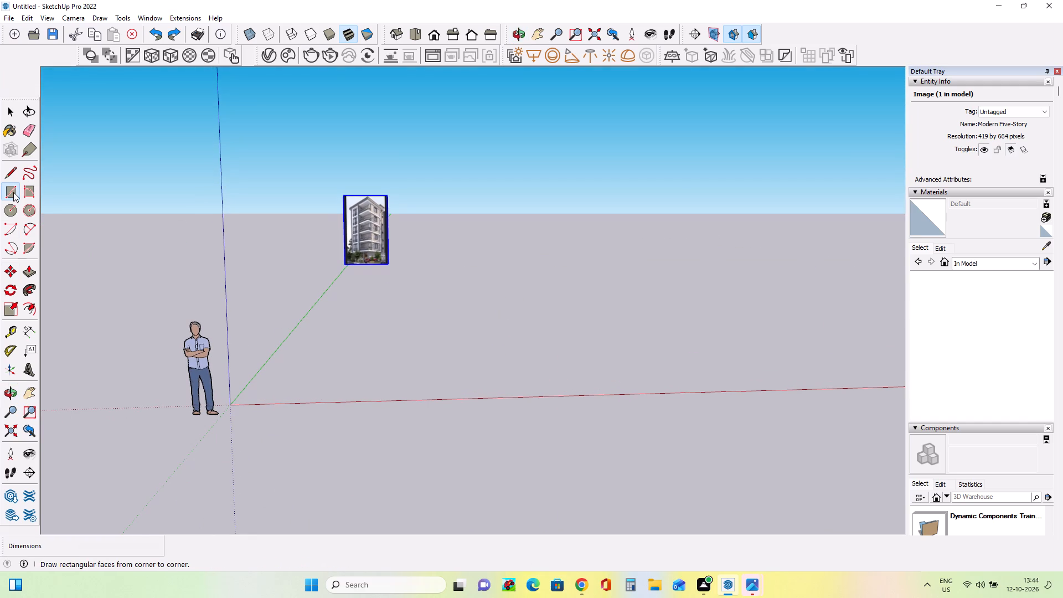
click(13, 192)
middle_drag(321, 301, 348, 475)
click(443, 344)
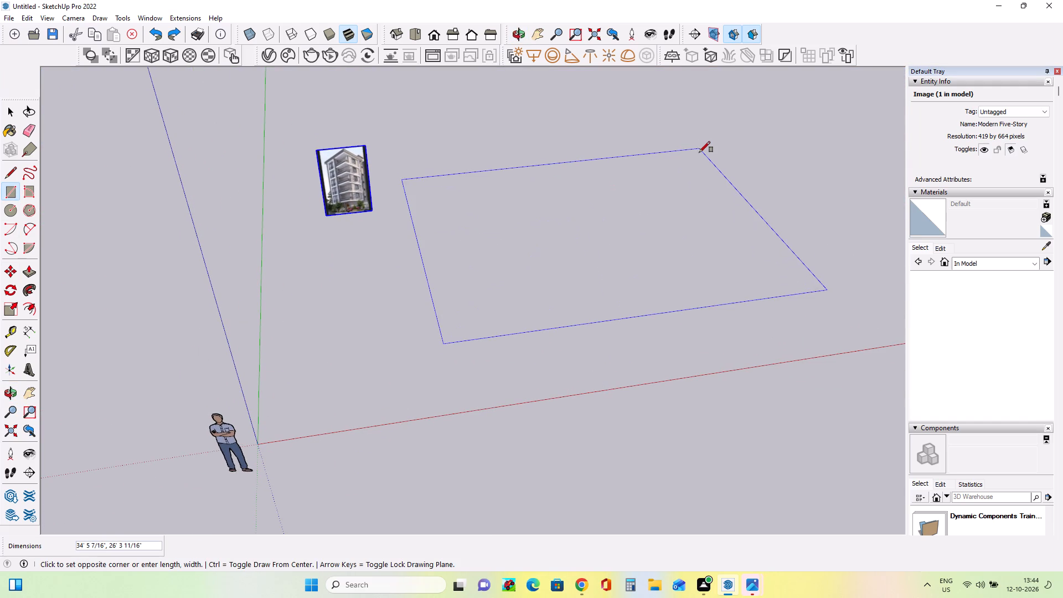
click(829, 104)
Examine the reference image of the building, including its balconies, windows and ground floor, alongside the drawn base.
middle_drag(445, 332, 406, 332)
scroll(406, 332, down, 2)
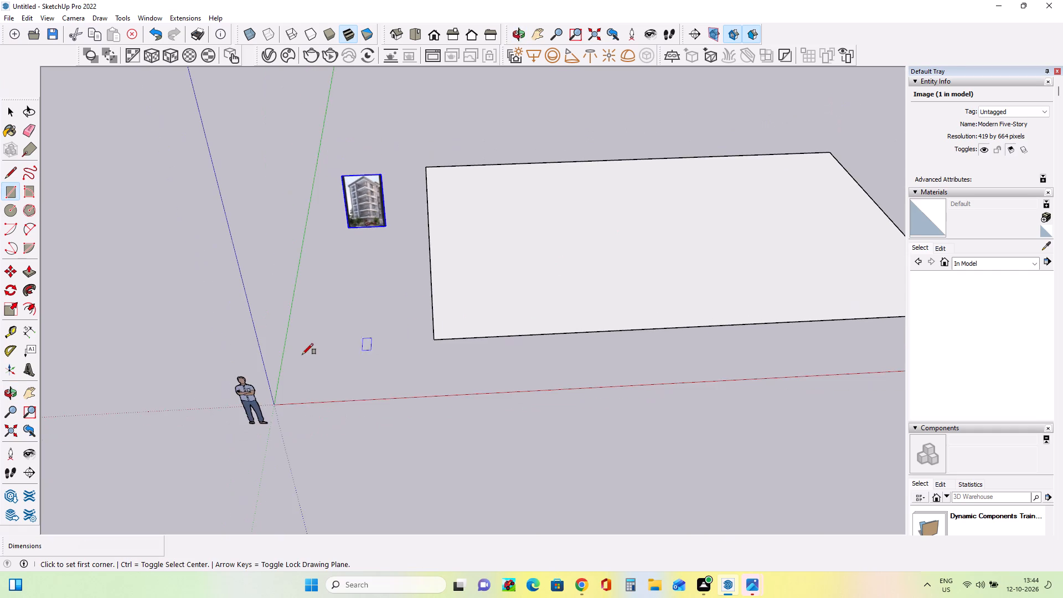
scroll(296, 354, down, 6)
scroll(596, 322, up, 4)
middle_drag(597, 323, 624, 319)
scroll(156, 322, up, 3)
middle_drag(204, 321, 204, 304)
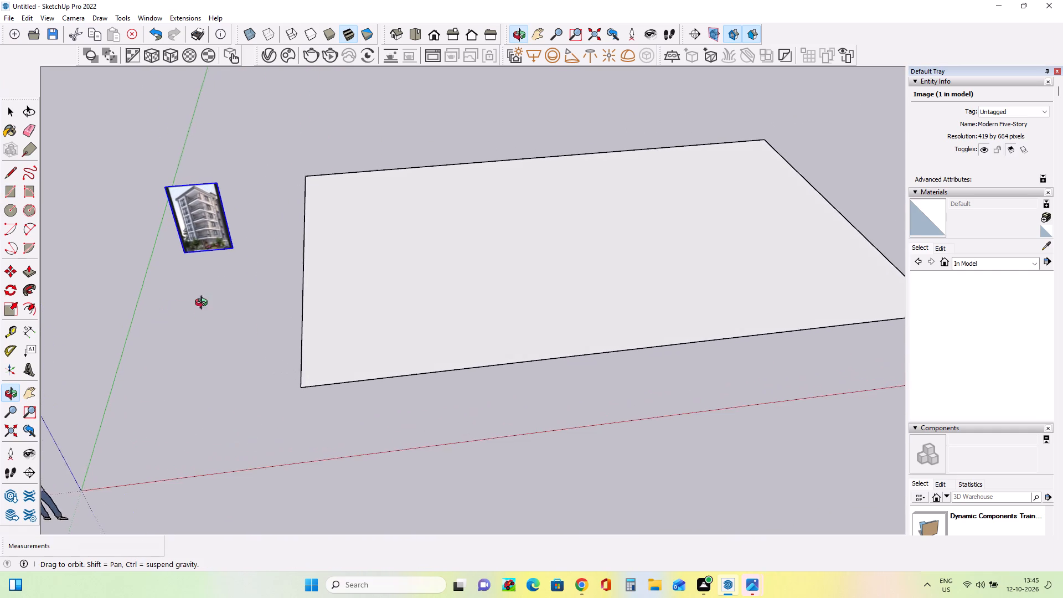
middle_drag(204, 304, 201, 283)
middle_drag(201, 283, 214, 311)
scroll(192, 255, up, 13)
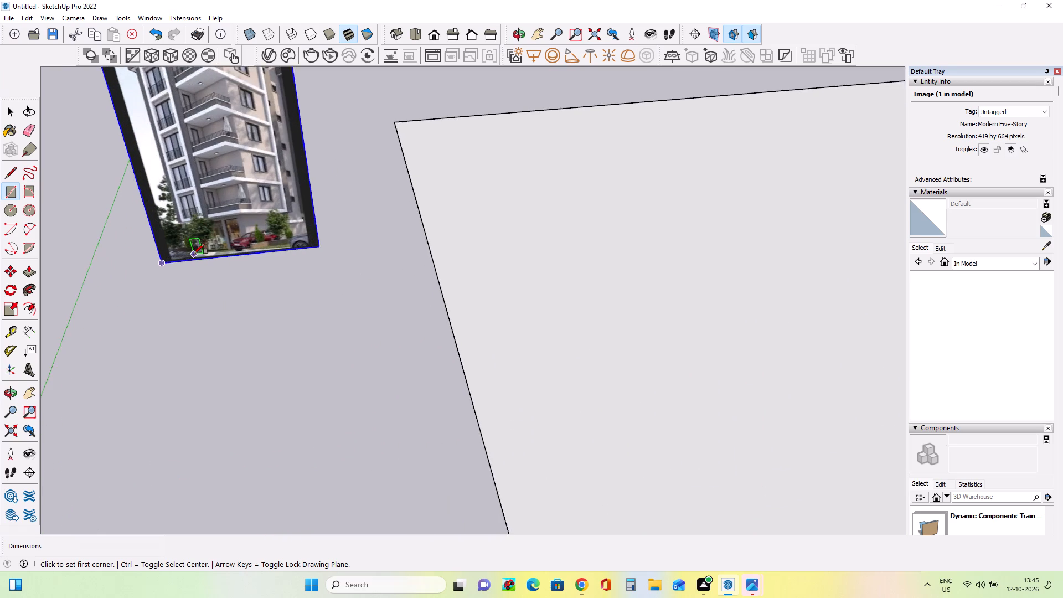
scroll(194, 254, up, 2)
scroll(194, 254, down, 1)
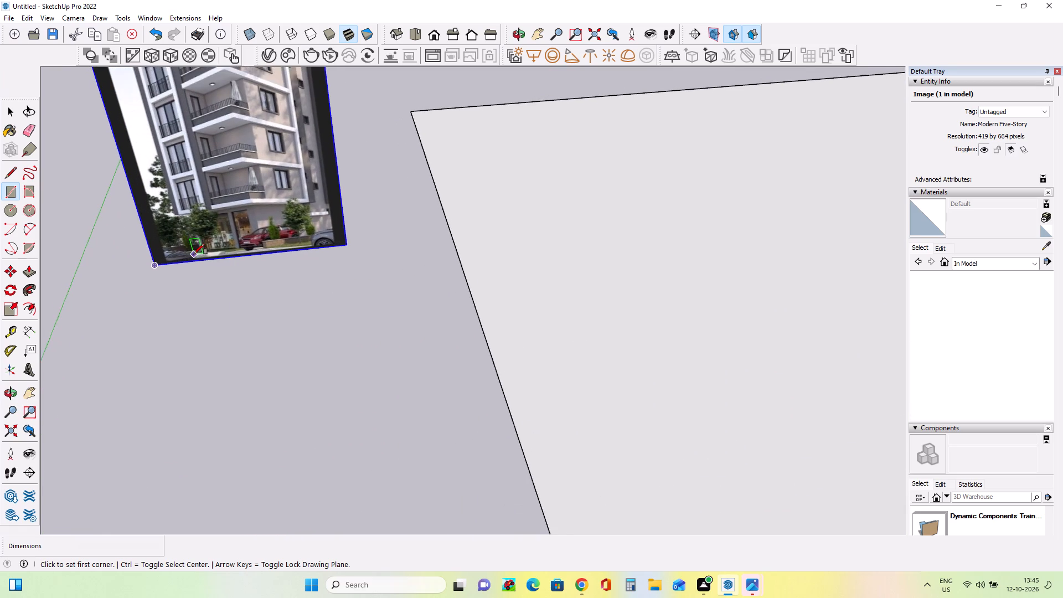
scroll(194, 254, down, 2)
scroll(208, 190, down, 8)
scroll(215, 148, up, 3)
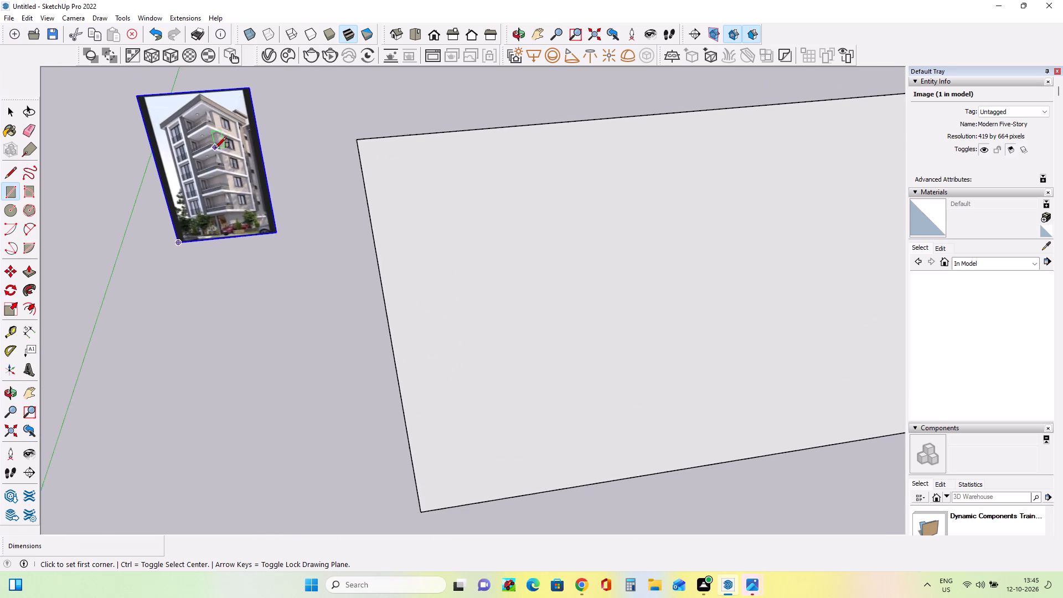
scroll(215, 148, up, 9)
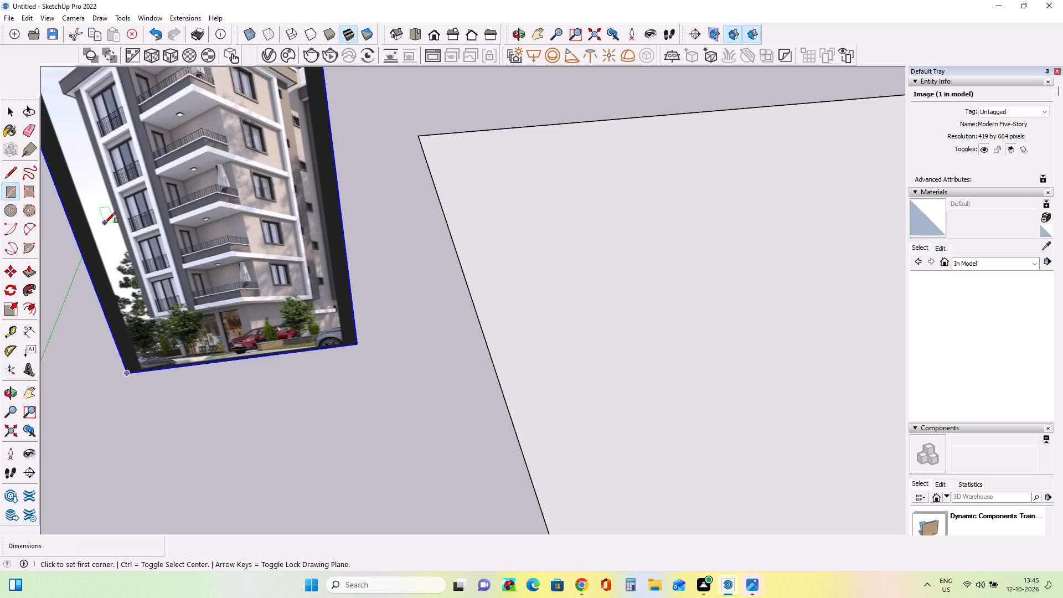
Examine the reference image's lower floors, corner balconies and ground-floor shopfront next to the drawn base.
scroll(105, 223, down, 3)
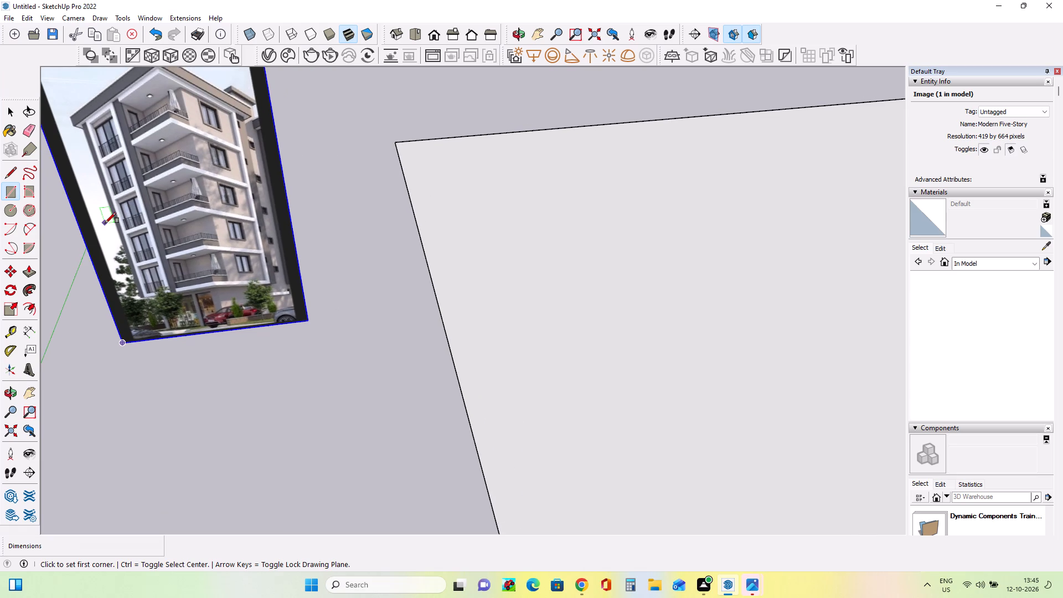
scroll(105, 223, down, 1)
scroll(214, 345, up, 7)
scroll(194, 330, down, 2)
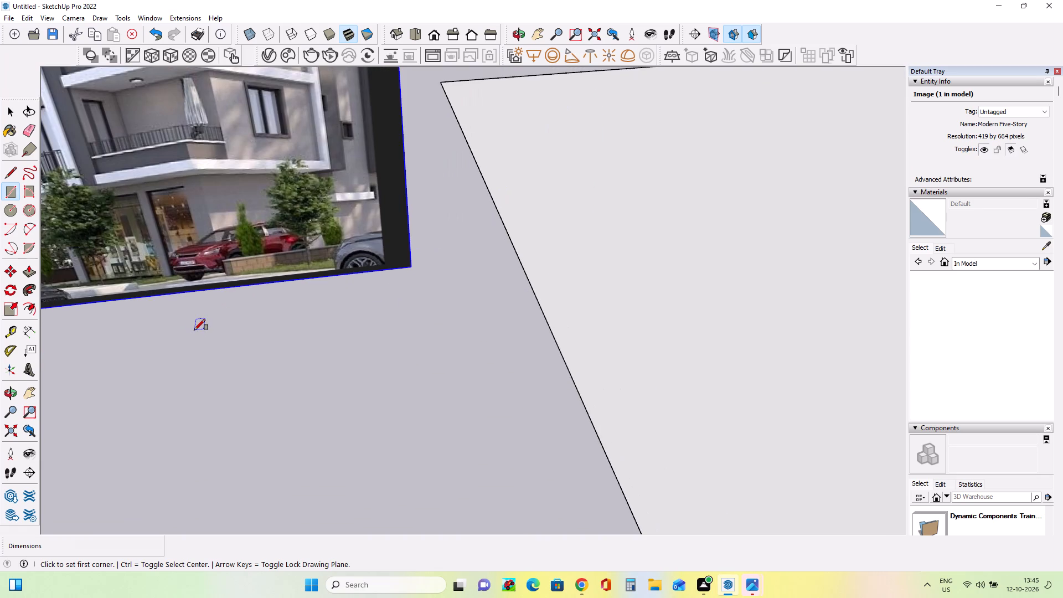
middle_drag(367, 290, 380, 301)
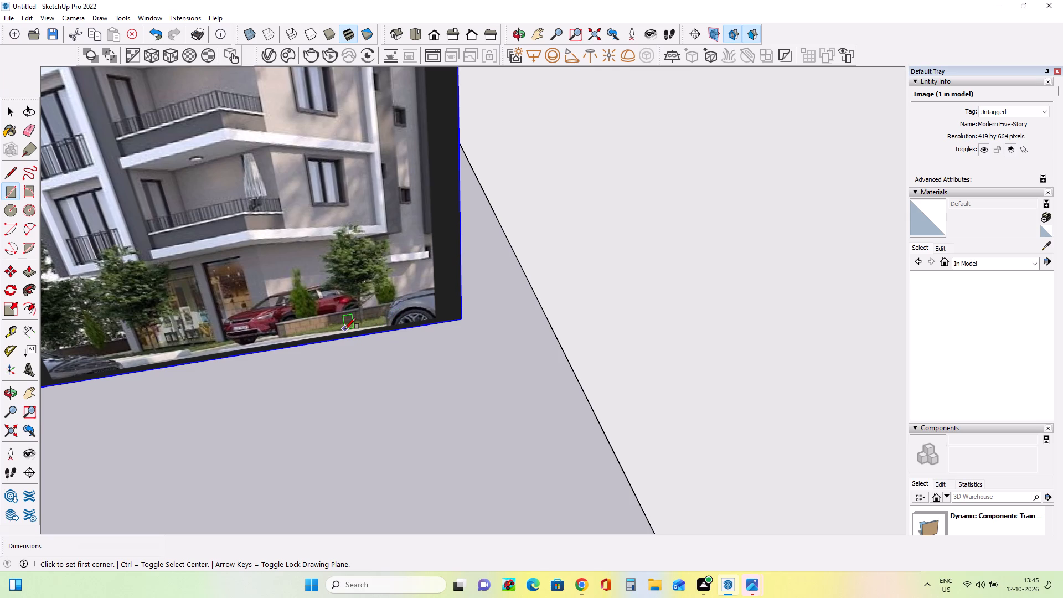
scroll(343, 329, down, 6)
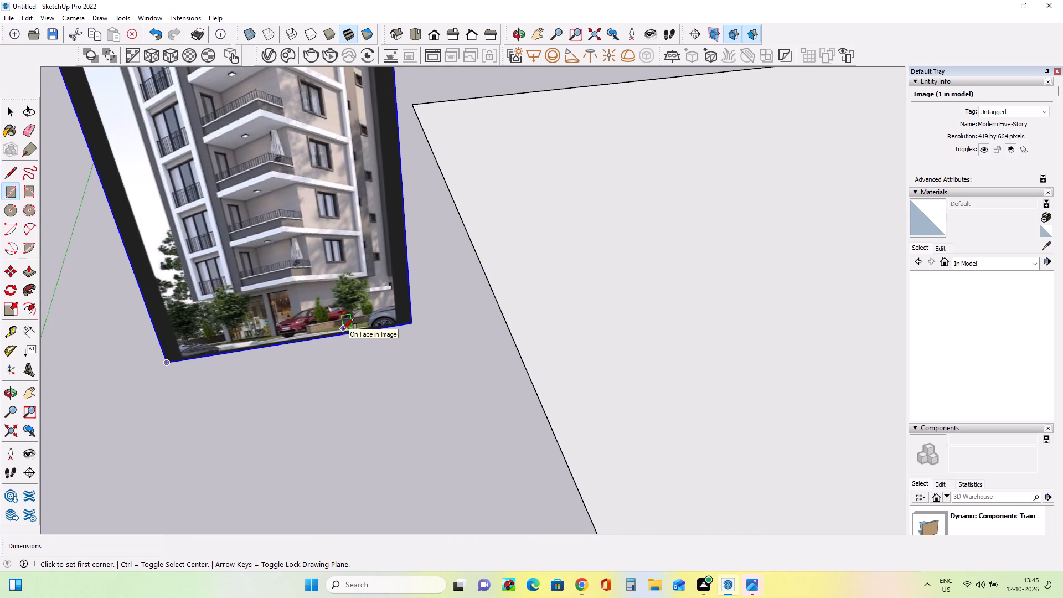
scroll(296, 332, up, 7)
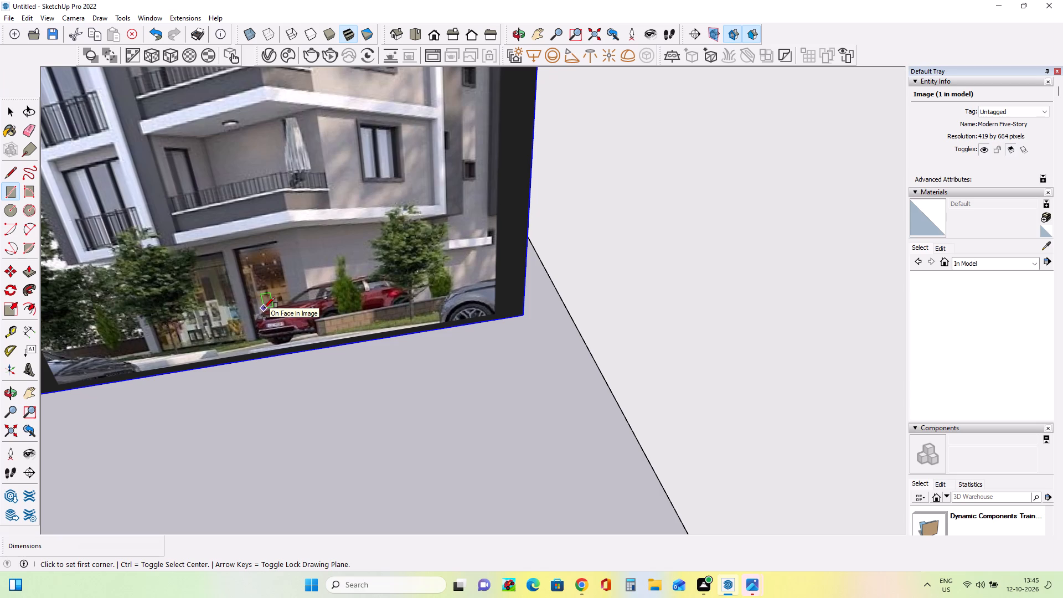
scroll(264, 308, down, 3)
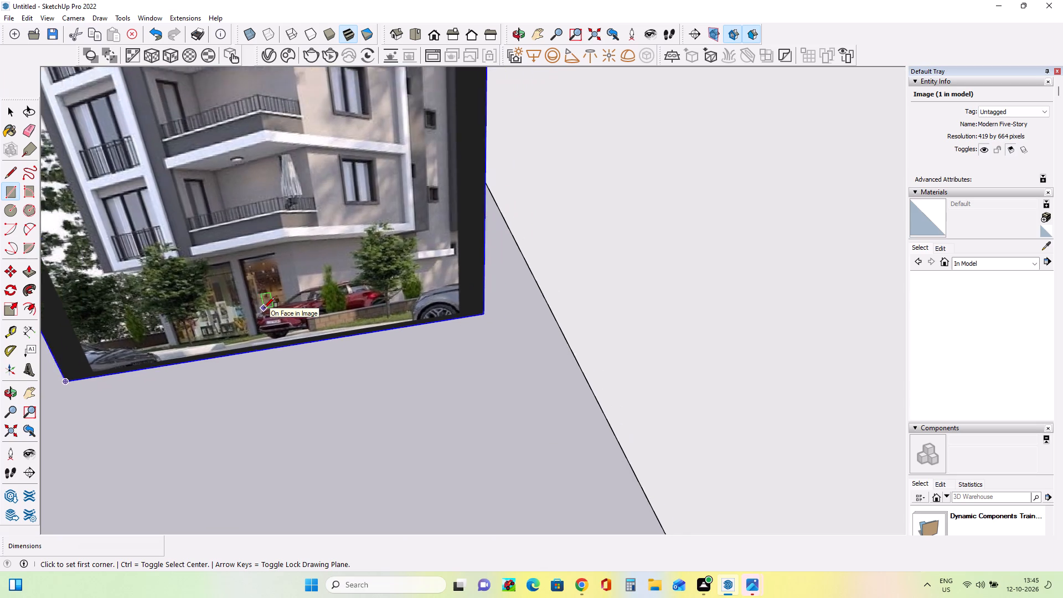
scroll(264, 308, down, 15)
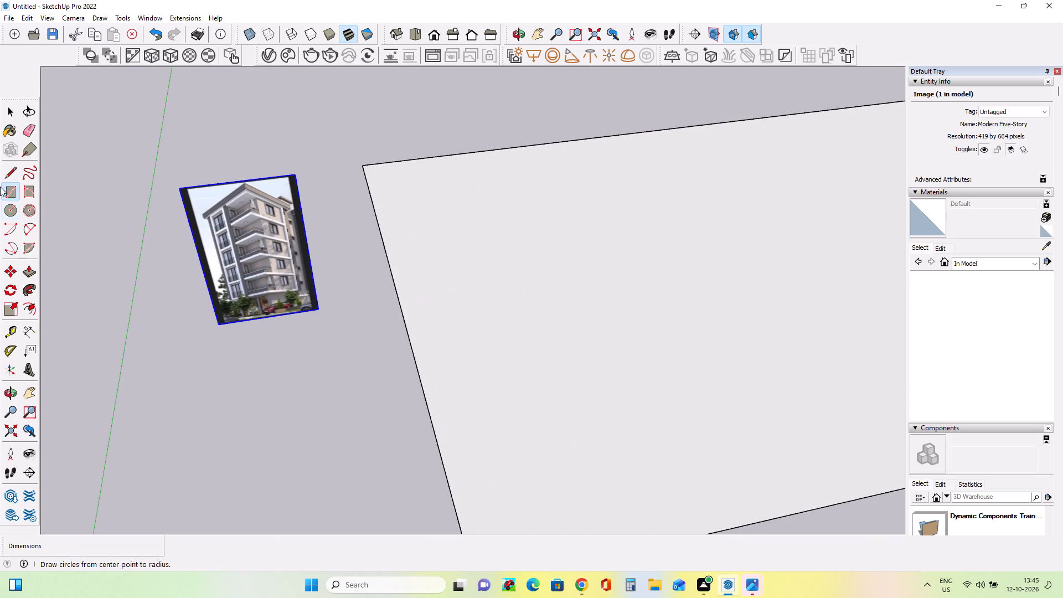
Draw a rectangle about 46' 4" by 29' 2" inside the base, sharing its back corner farthest from the reference image.
click(9, 187)
scroll(98, 372, down, 3)
scroll(98, 372, up, 1)
scroll(98, 372, down, 8)
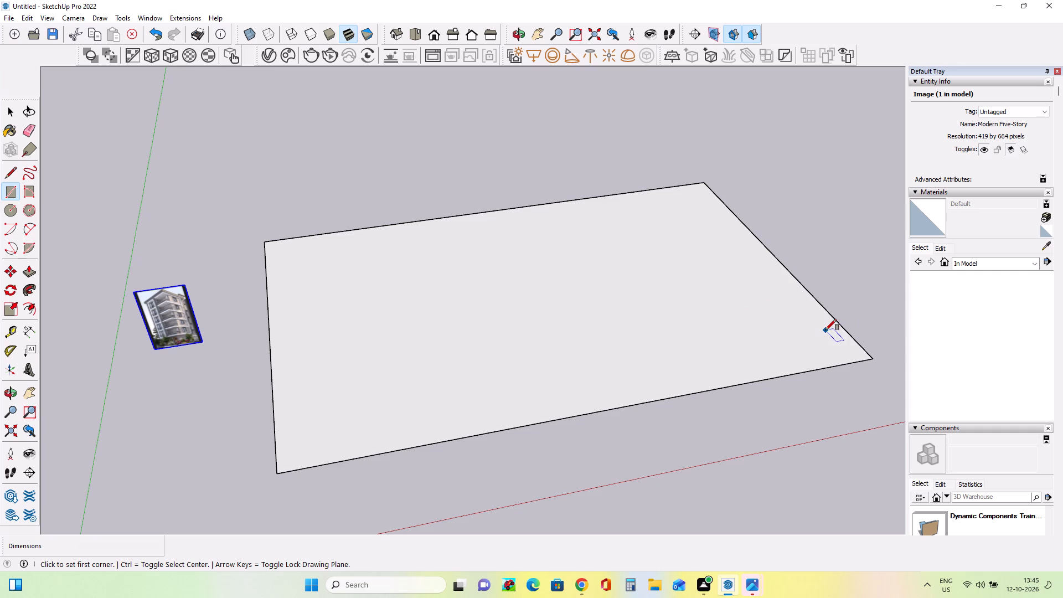
click(839, 329)
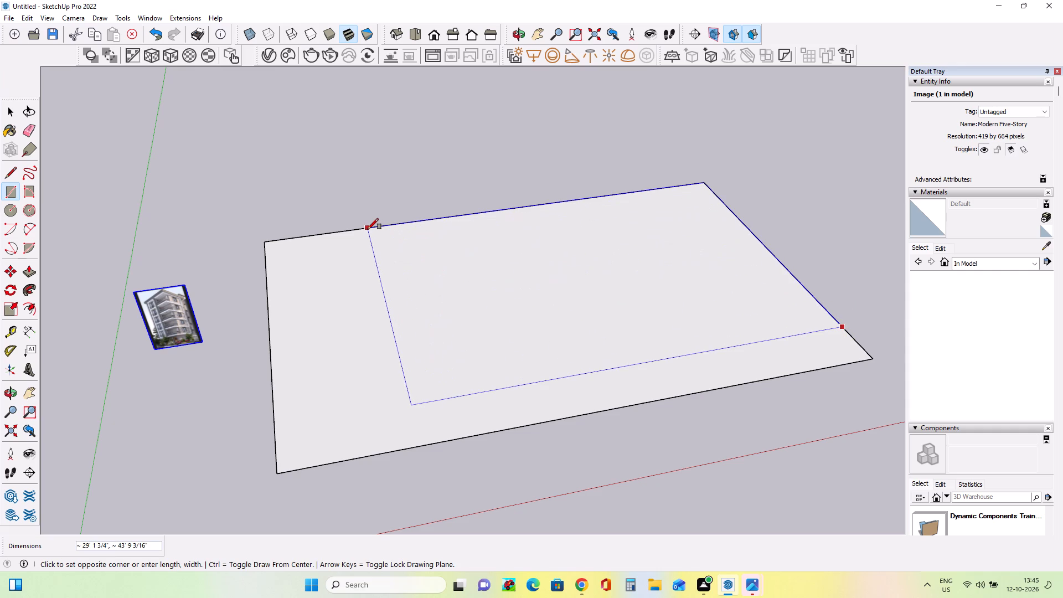
click(346, 232)
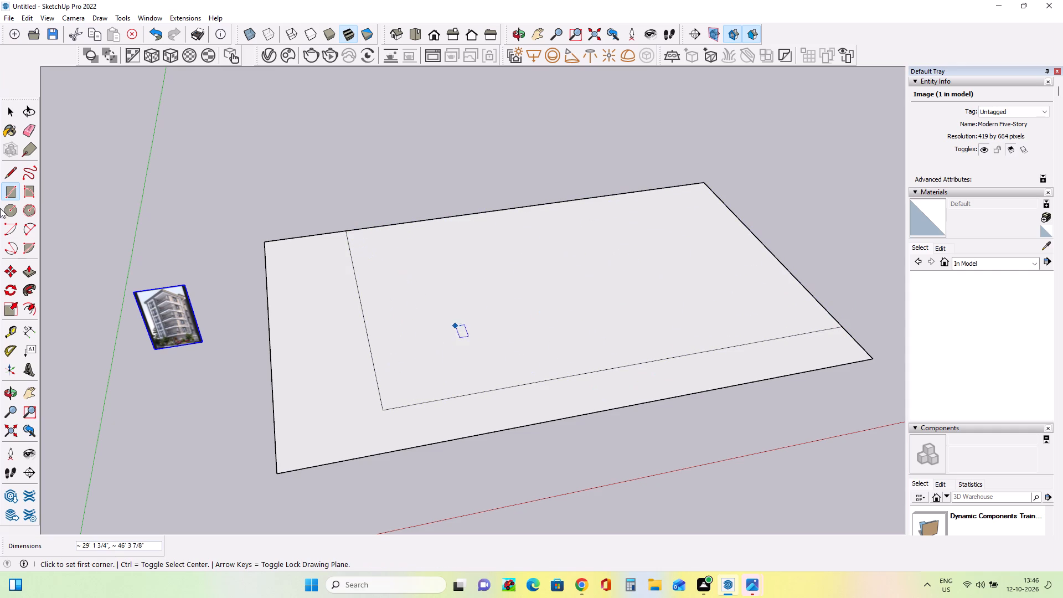
Push/pull the inner rectangle up about 15' 9 1/2" to form the building block.
scroll(169, 341, up, 5)
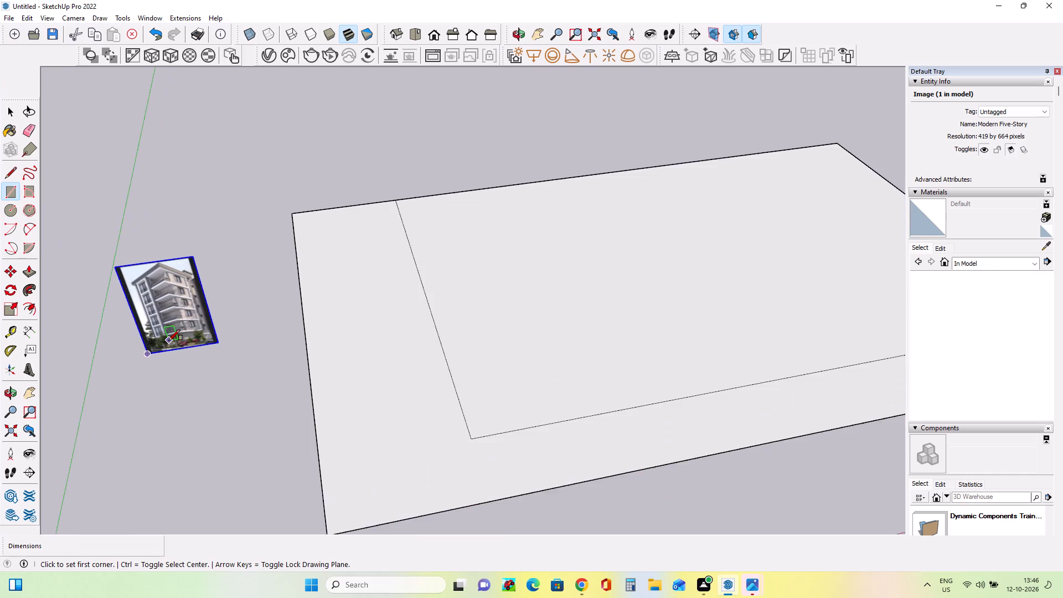
scroll(169, 341, up, 10)
scroll(169, 341, down, 9)
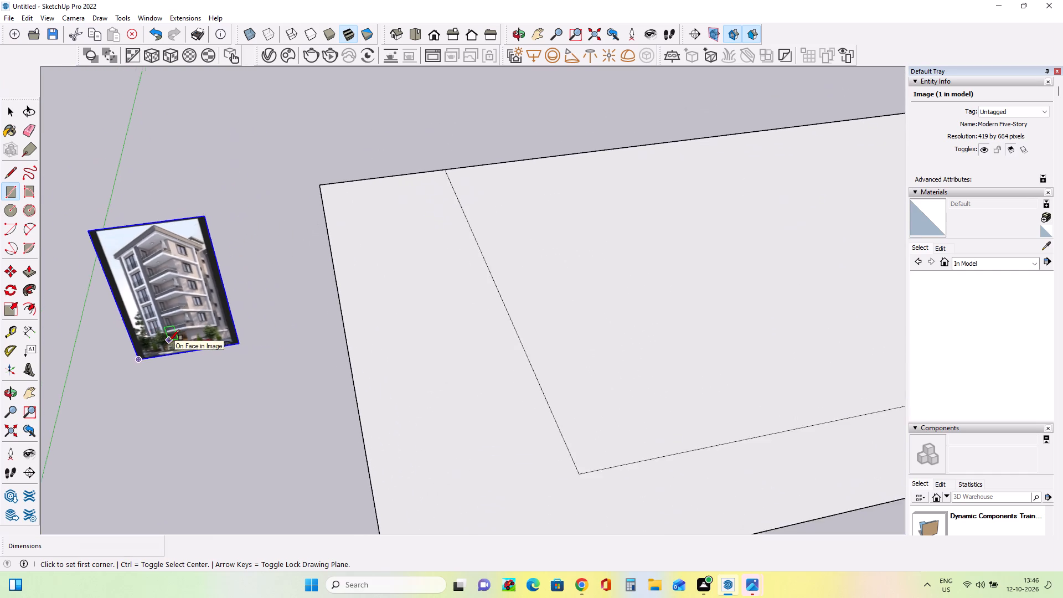
click(27, 269)
scroll(61, 317, down, 9)
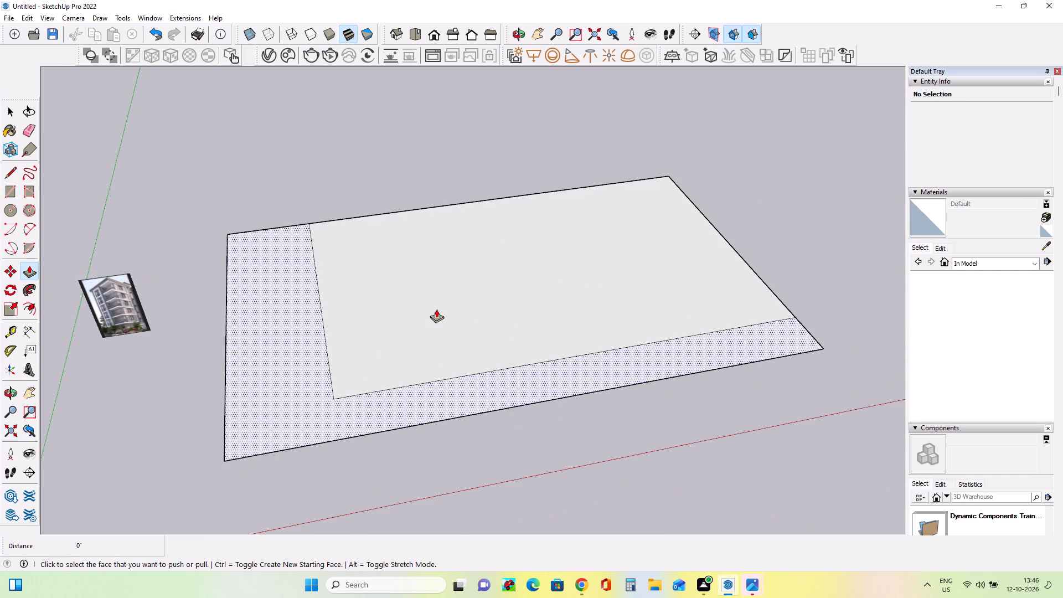
click(507, 322)
click(480, 184)
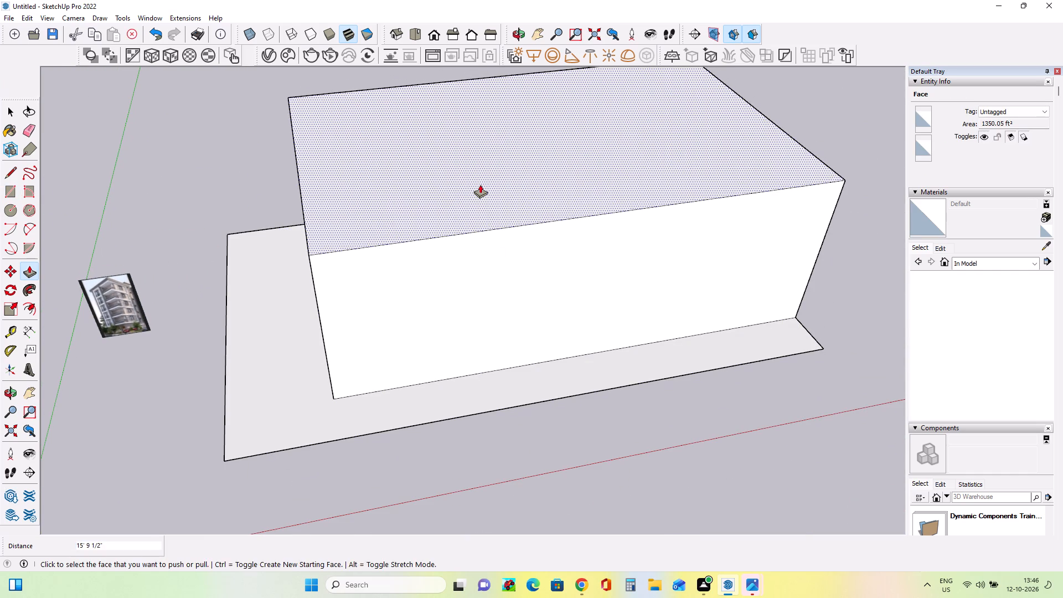
Compare the raised block with the building's shape in the reference image.
middle_drag(544, 333, 551, 298)
scroll(113, 295, up, 9)
scroll(114, 297, down, 1)
scroll(114, 297, up, 8)
scroll(116, 298, down, 5)
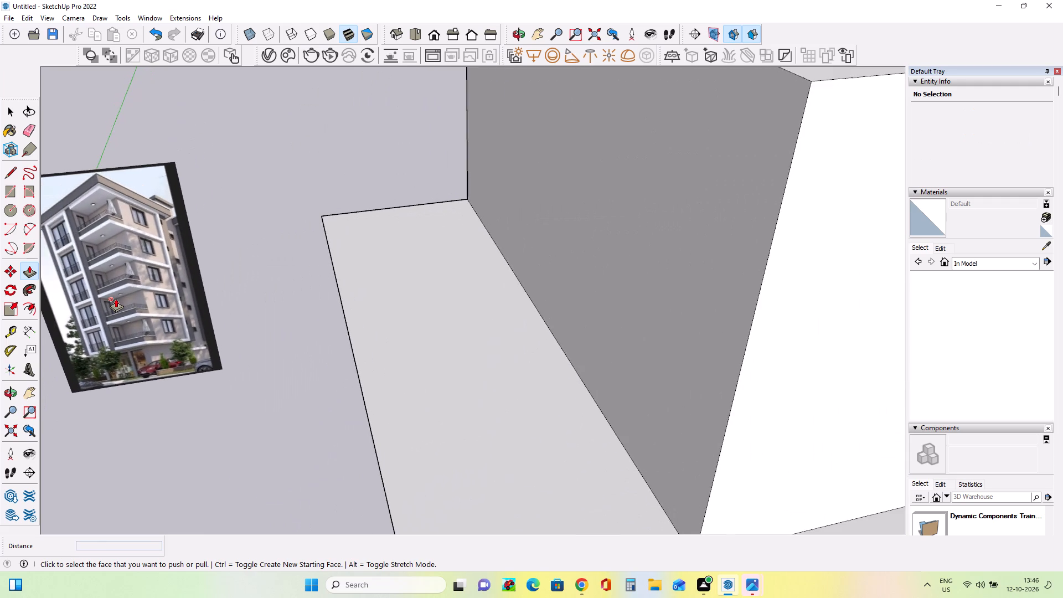
scroll(116, 298, down, 16)
Draw a vertical line about 15' 9 1/2" long across the block's front face, near the end away from the reference image.
middle_drag(653, 444, 613, 438)
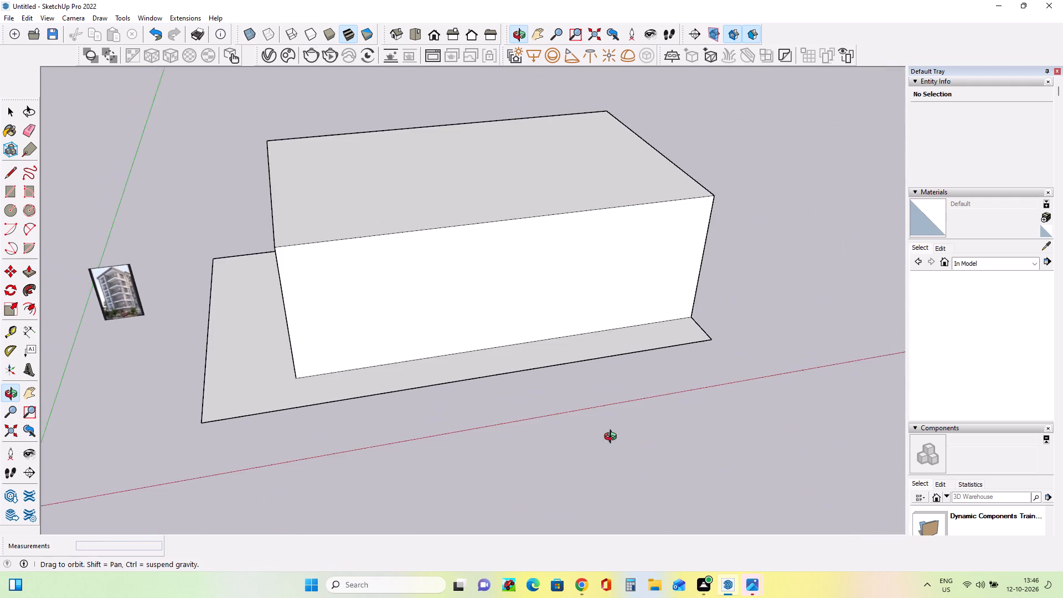
middle_drag(613, 438, 611, 411)
scroll(609, 411, down, 1)
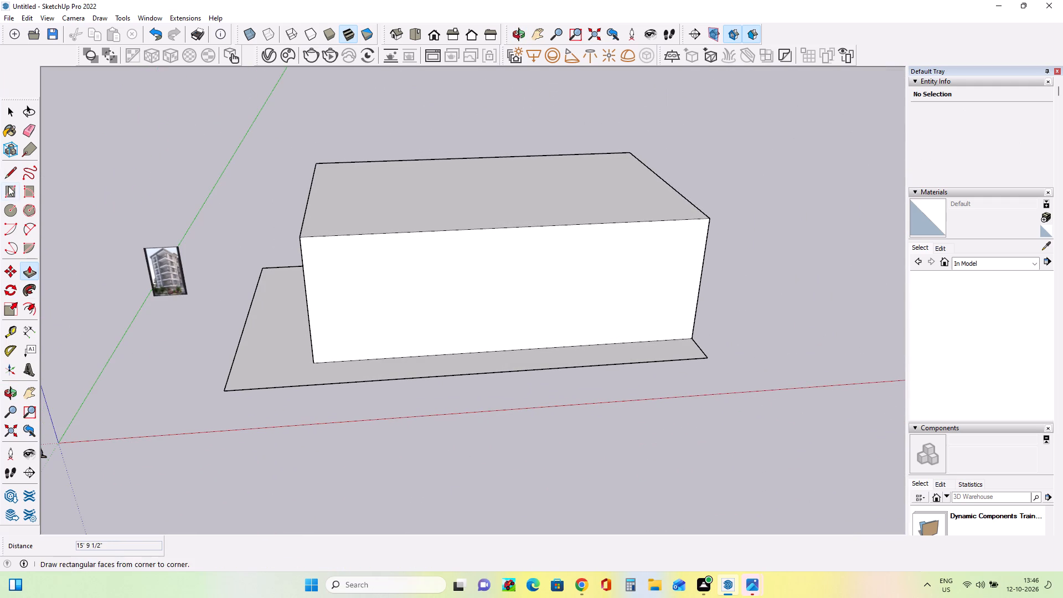
click(11, 172)
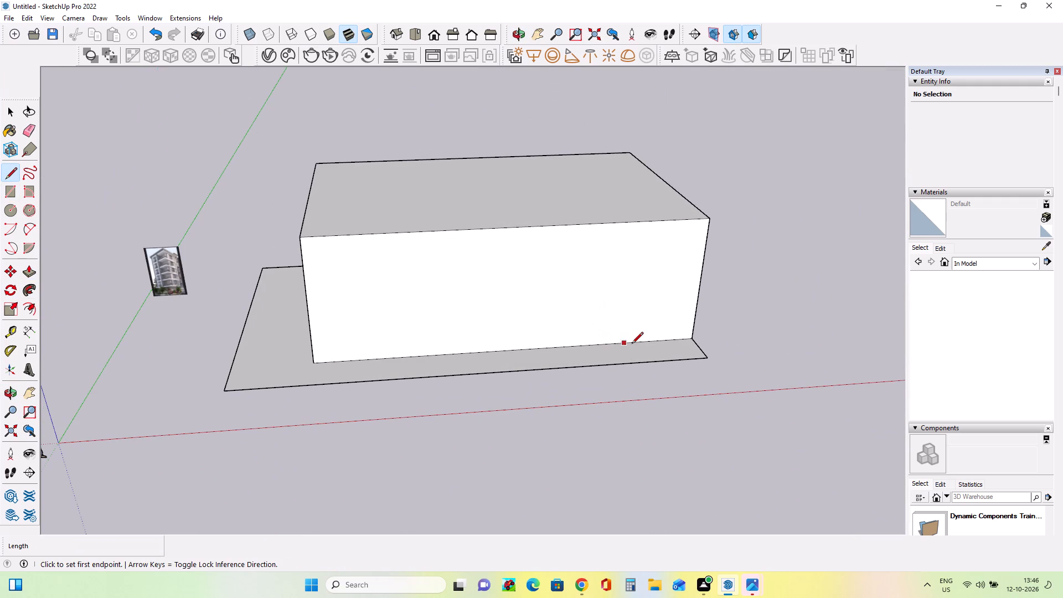
click(621, 345)
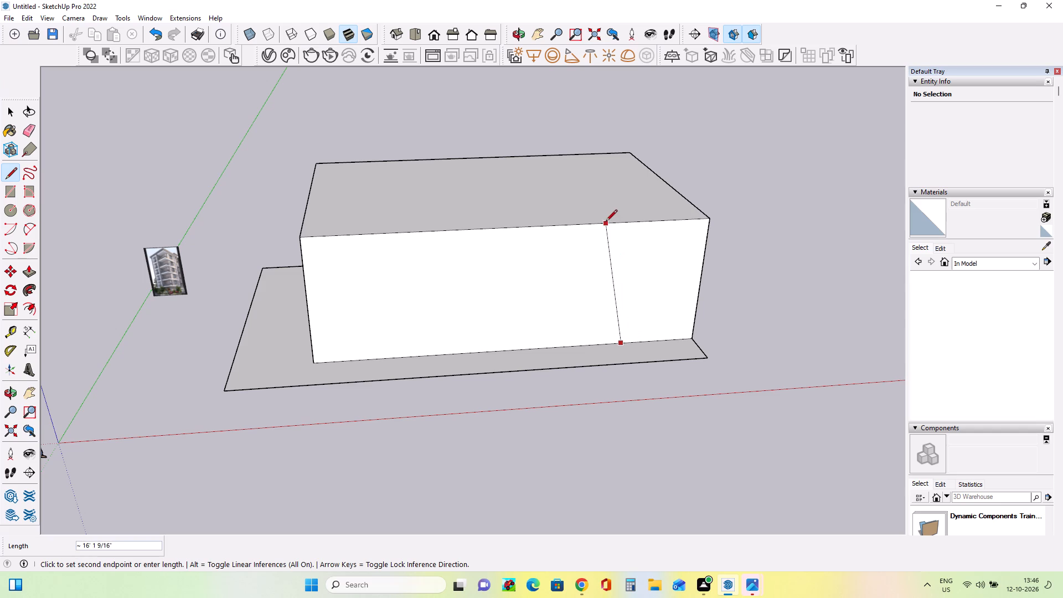
click(628, 221)
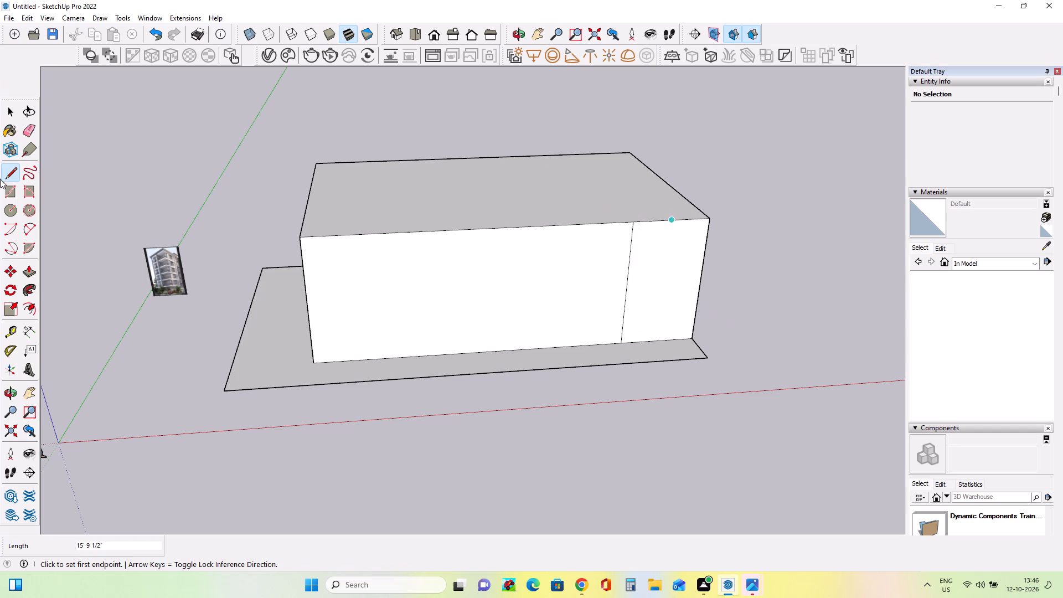
Push the narrow strip of the front face inward about 3' 2 5/8" to form a recess.
click(34, 276)
click(680, 272)
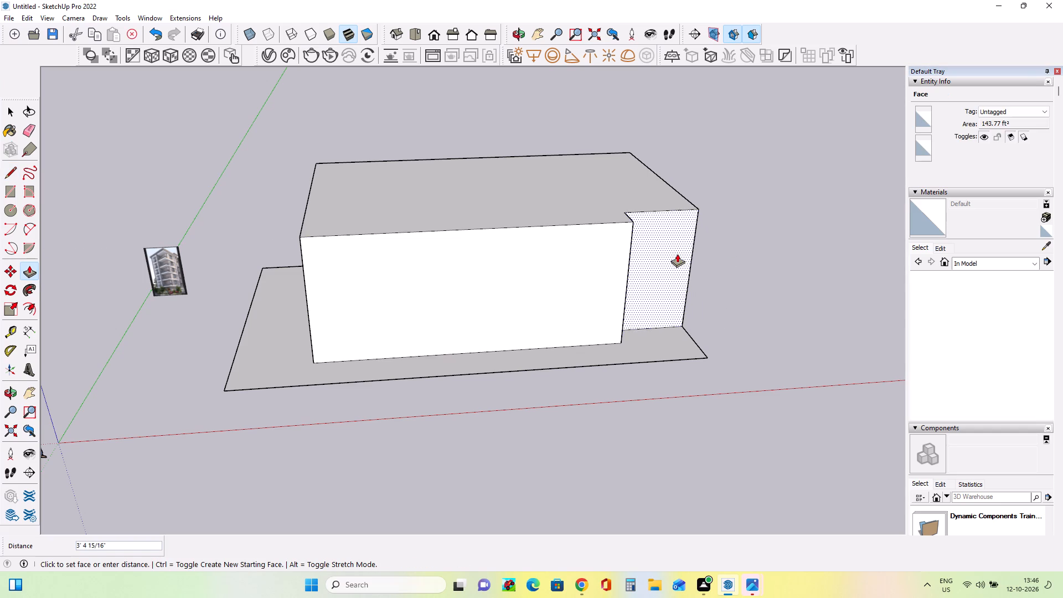
click(677, 256)
Examine the recessed block from several angles and compare its massing with the floors and corner balconies in the reference image.
middle_drag(742, 296, 620, 300)
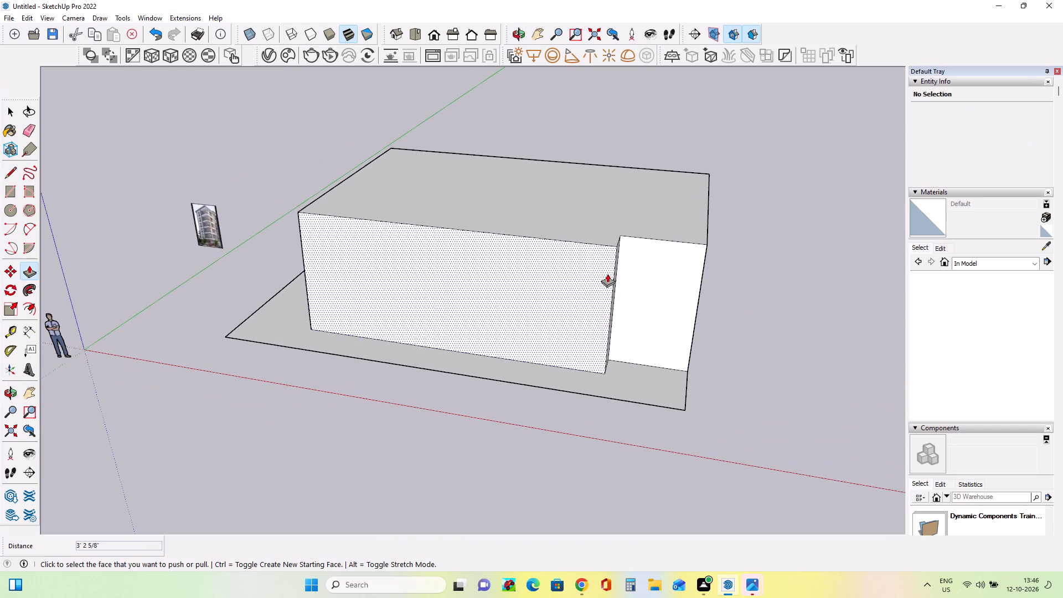
middle_click(607, 274)
middle_drag(636, 328, 759, 317)
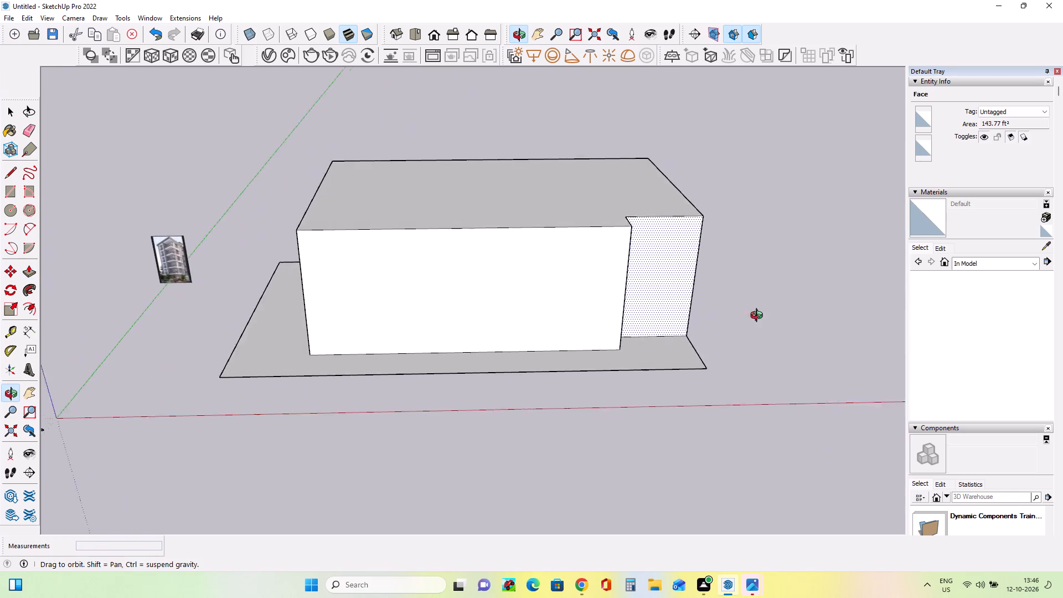
middle_drag(759, 317, 780, 309)
scroll(140, 281, up, 11)
scroll(145, 283, down, 1)
scroll(145, 283, up, 5)
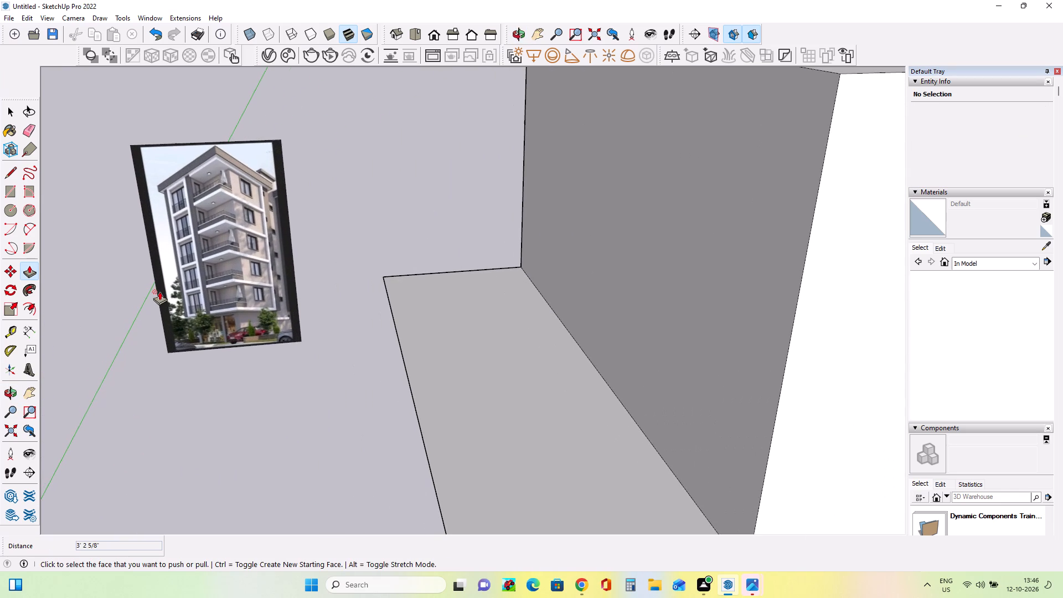
scroll(159, 291, down, 6)
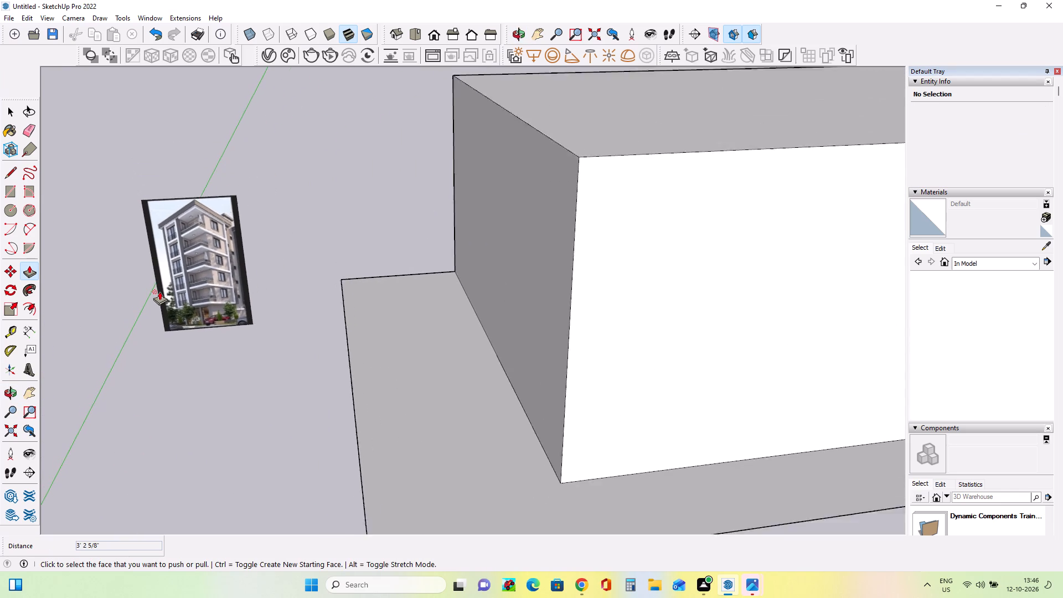
scroll(159, 291, down, 6)
scroll(437, 319, down, 3)
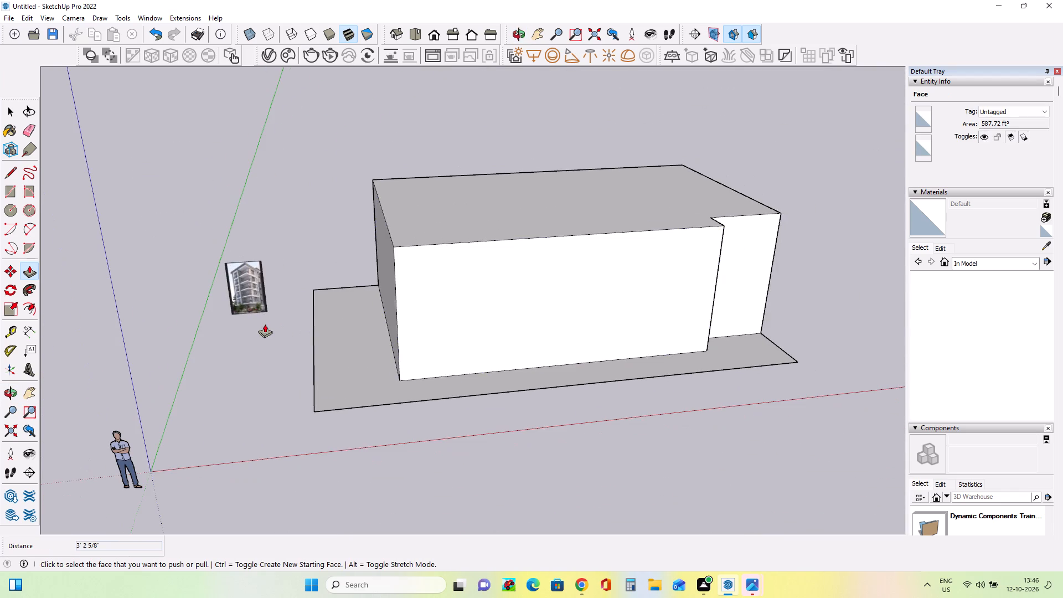
scroll(260, 318, up, 8)
middle_click(260, 318)
scroll(260, 318, down, 4)
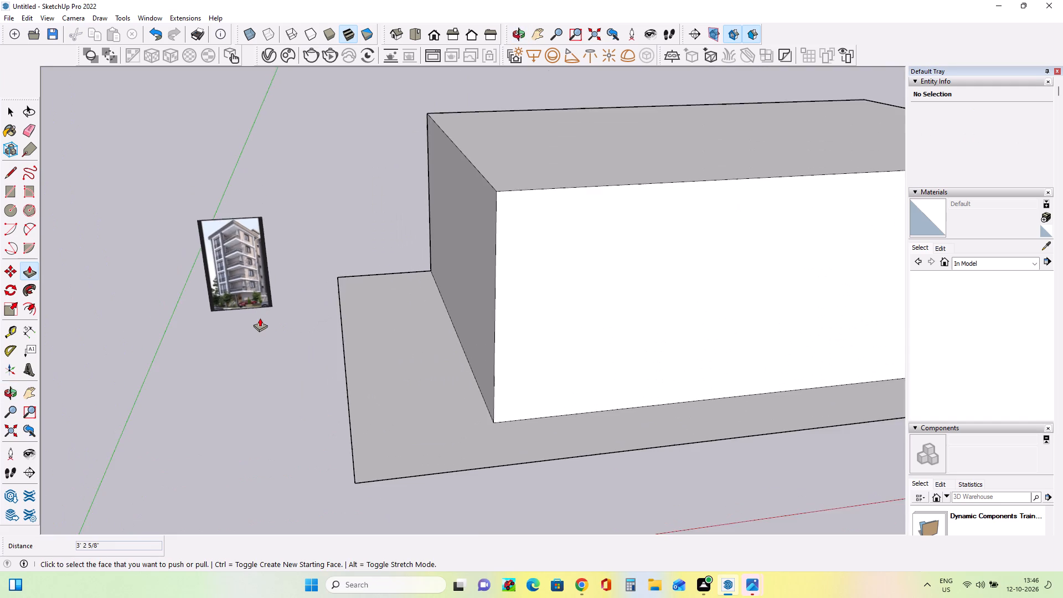
scroll(260, 318, down, 7)
middle_drag(606, 363, 602, 333)
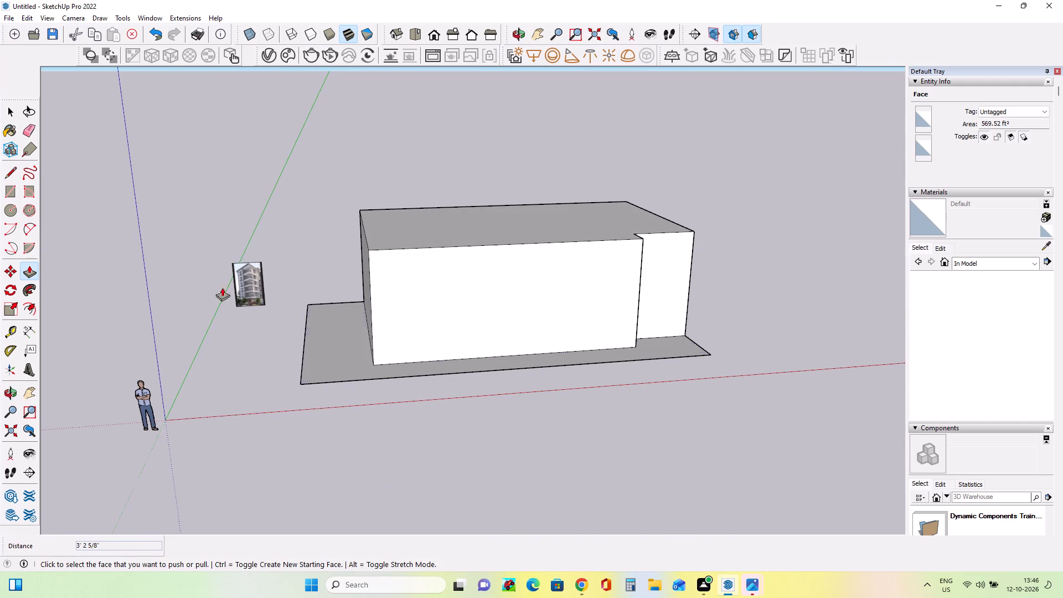
scroll(212, 275, up, 18)
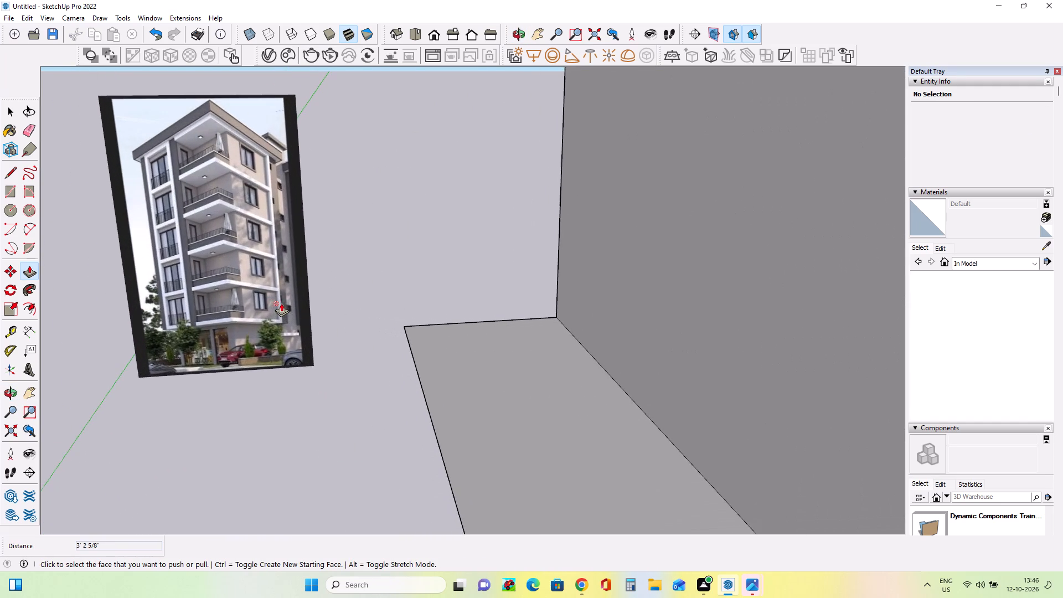
scroll(281, 303, up, 3)
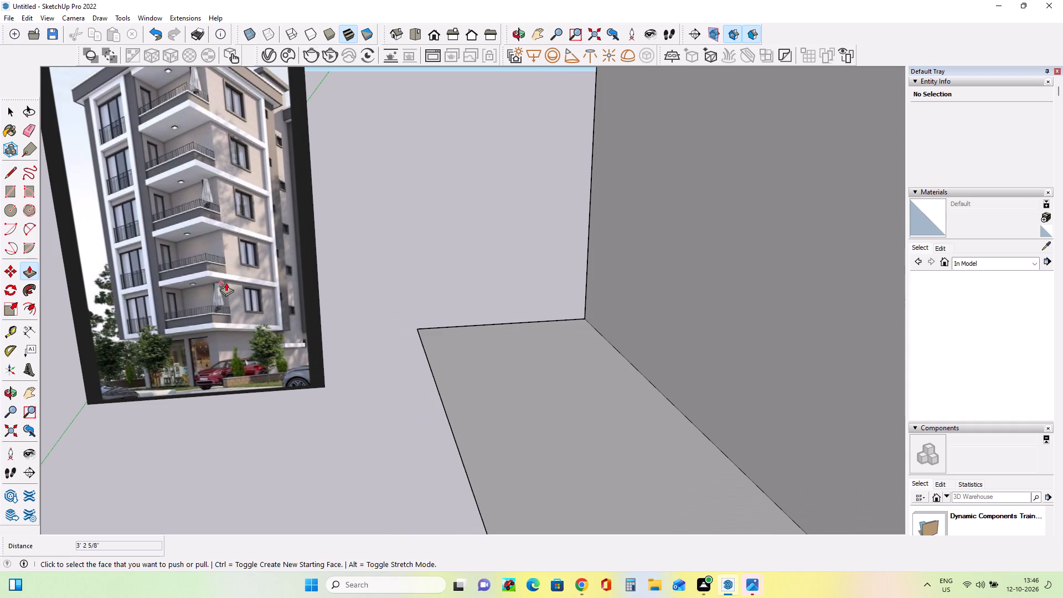
scroll(223, 284, down, 6)
scroll(223, 284, up, 1)
scroll(223, 284, down, 7)
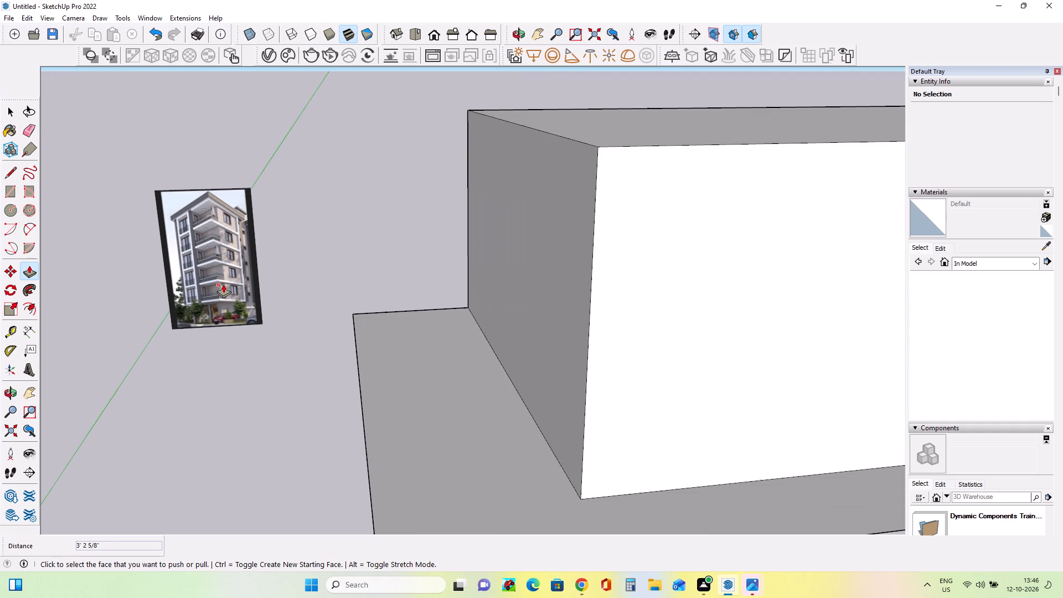
scroll(223, 284, up, 9)
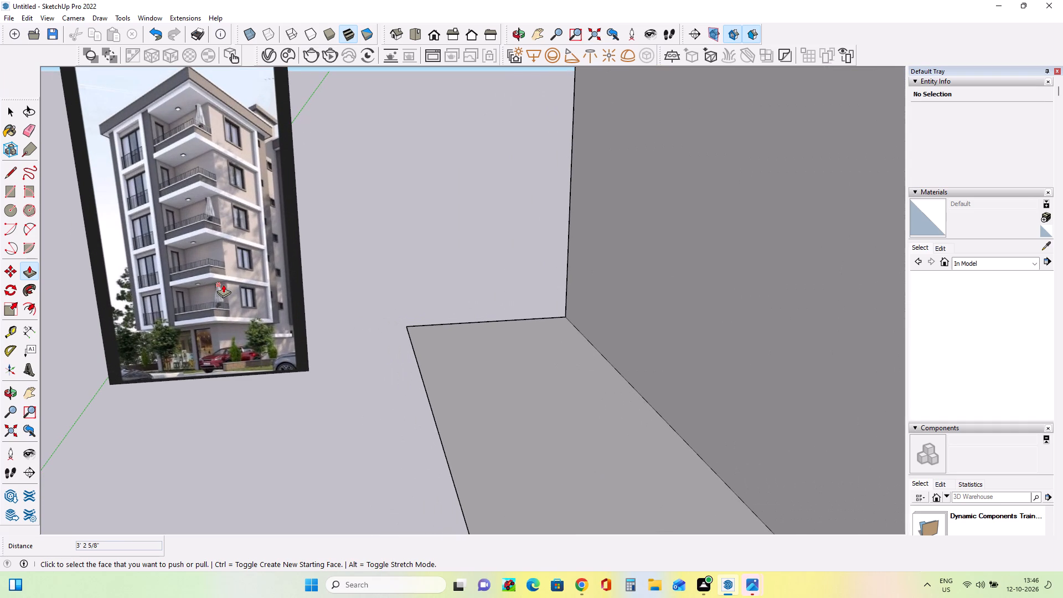
scroll(223, 284, down, 15)
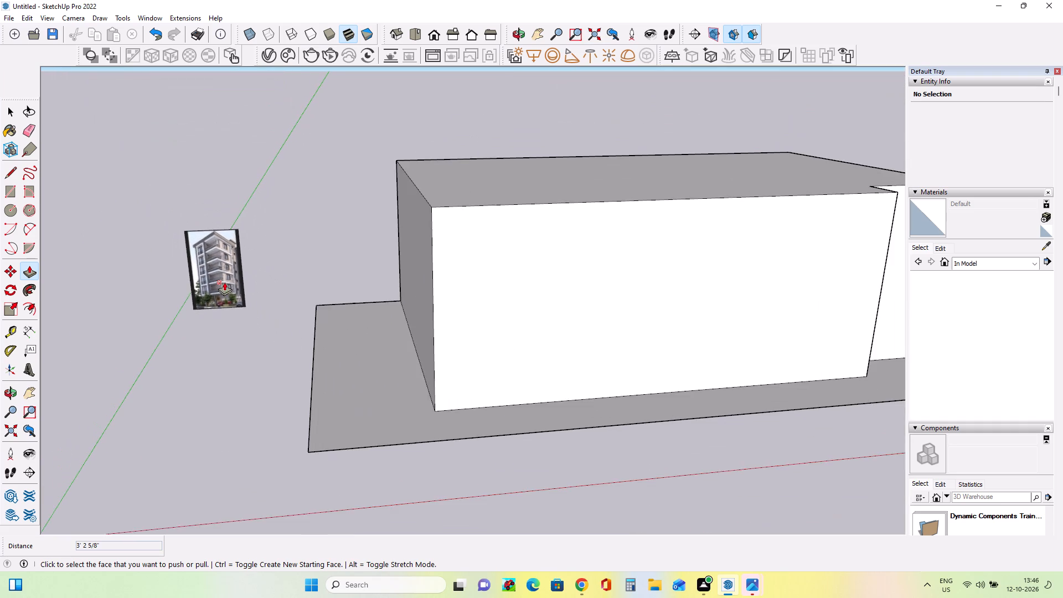
scroll(224, 282, down, 4)
Push the block's end face nearest the reference image inward about 14' 4 3/8" to shorten the building.
middle_drag(332, 333, 424, 382)
click(391, 341)
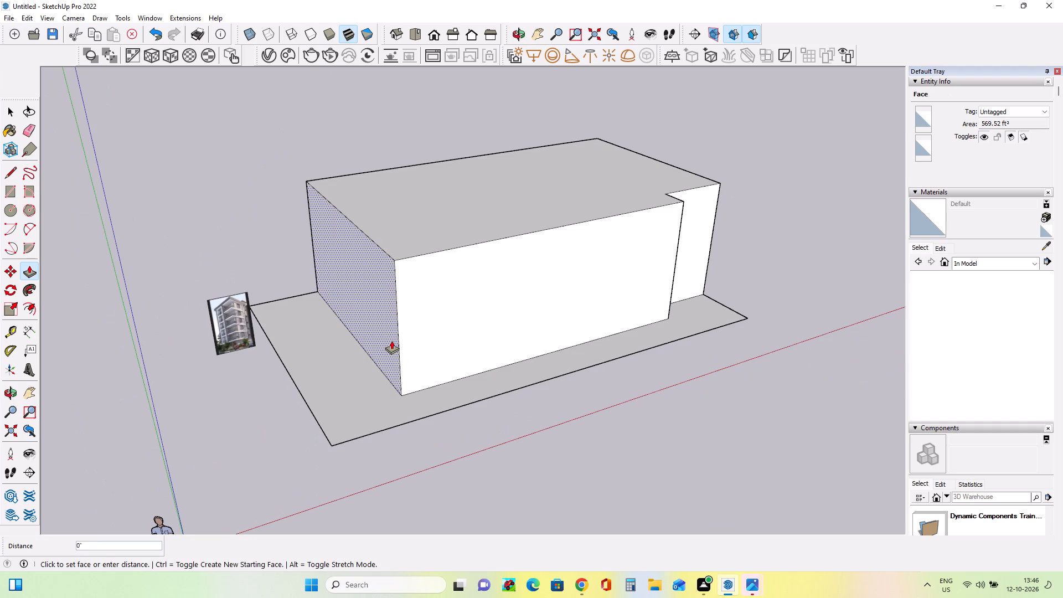
click(509, 316)
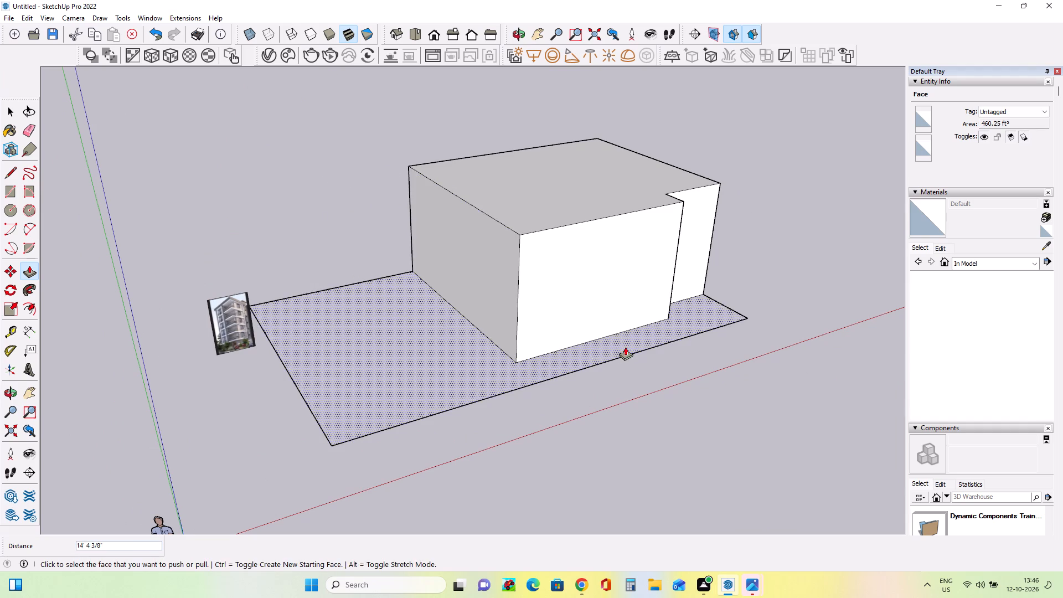
Compare the shortened block's massing with the floors and balconies in the reference image from several distances and angles.
middle_drag(625, 347, 567, 297)
scroll(210, 284, up, 6)
scroll(205, 286, down, 1)
scroll(205, 286, up, 1)
scroll(205, 286, down, 1)
scroll(205, 286, up, 2)
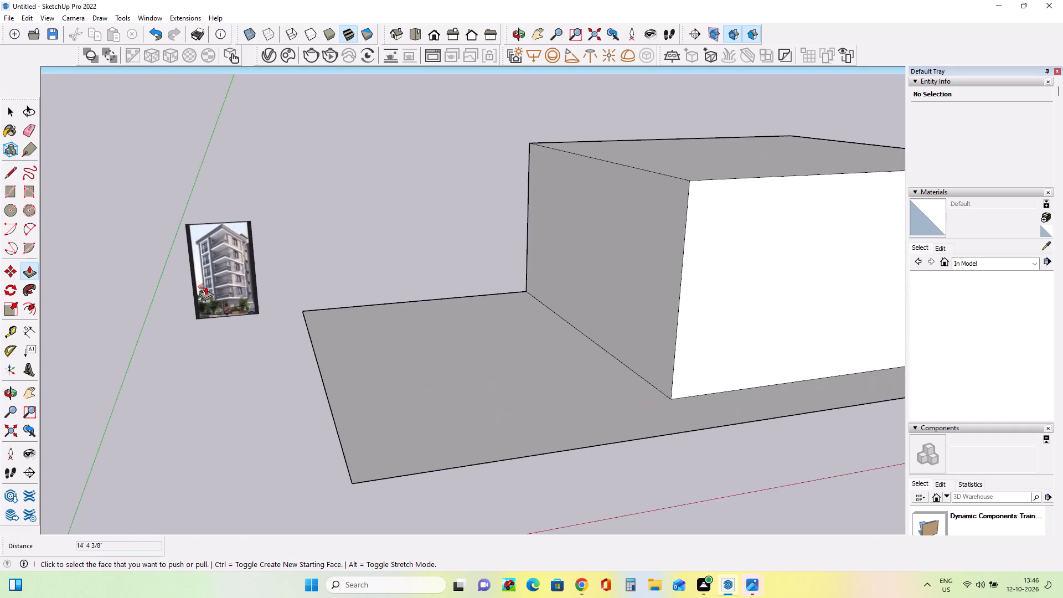
scroll(205, 286, up, 8)
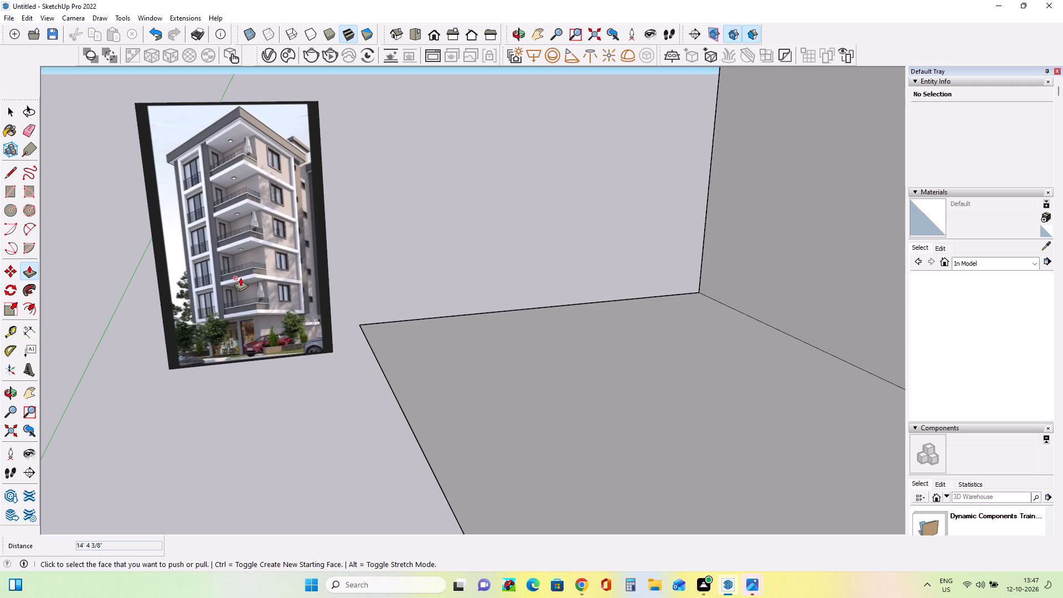
scroll(240, 277, down, 6)
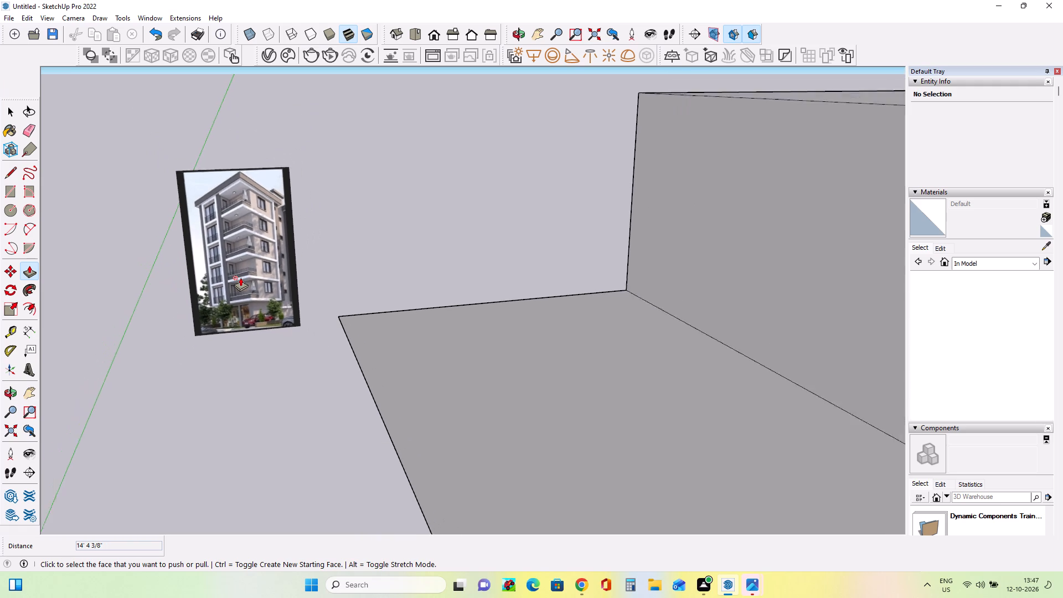
scroll(240, 277, down, 10)
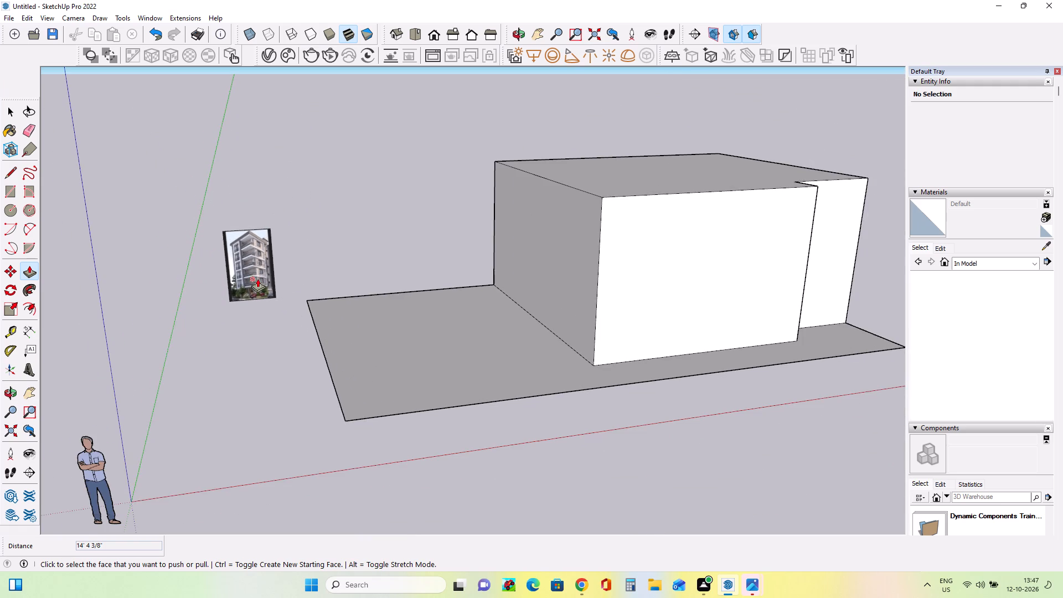
scroll(257, 279, down, 4)
middle_drag(581, 281, 534, 271)
scroll(603, 279, up, 4)
middle_drag(608, 283, 623, 298)
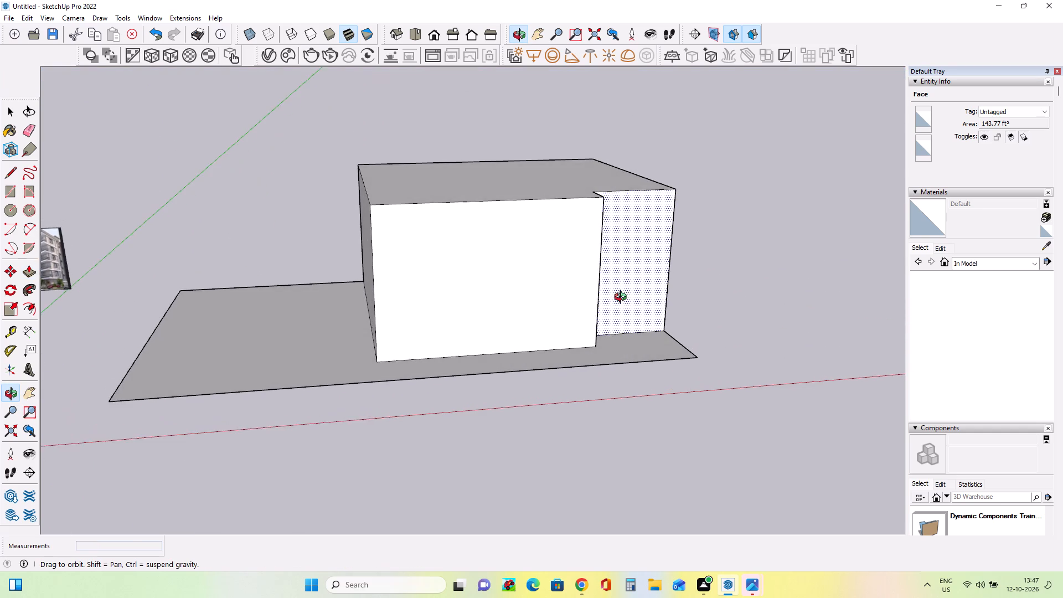
middle_drag(623, 298, 627, 305)
scroll(626, 258, down, 4)
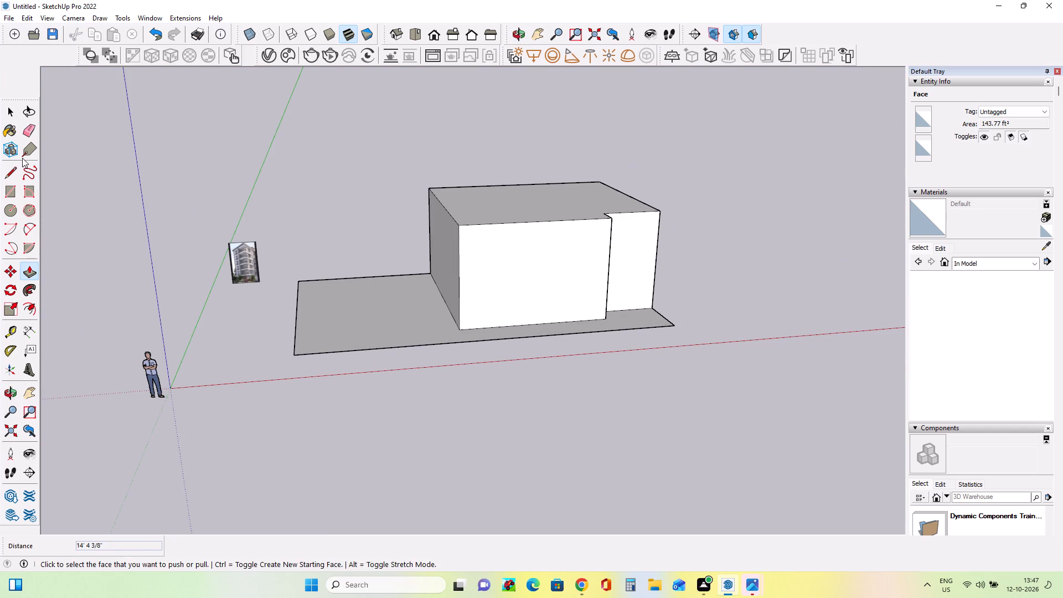
Draw a rectangle about 22' 10 1/4" by 2' 2 3/4" along the top edge of the block's main front face.
click(13, 190)
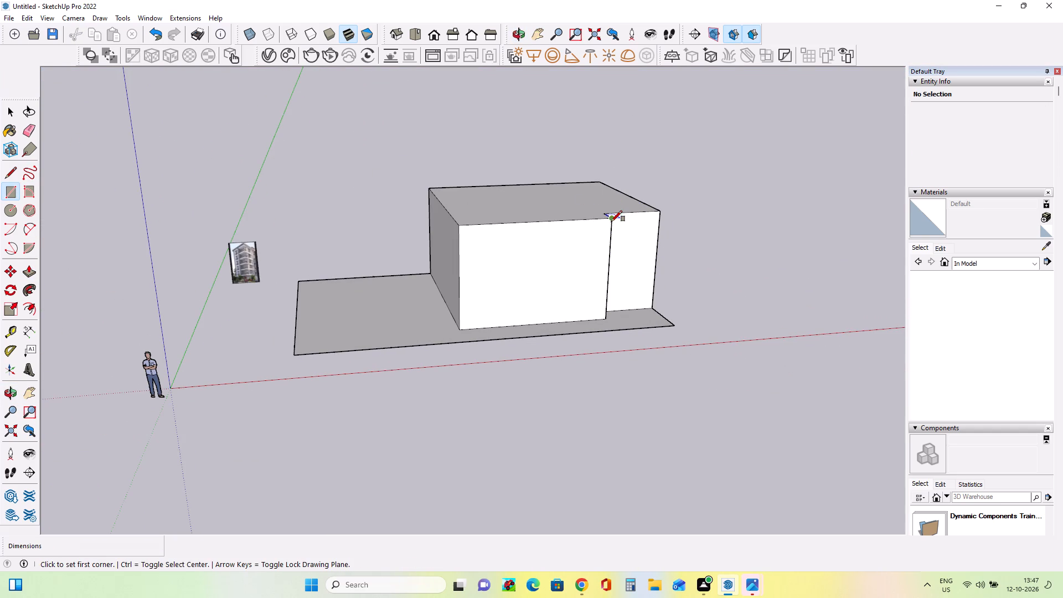
click(611, 221)
click(460, 241)
Examine the front face with its top strip and compare it with the balcony bands and ground floor in the reference image.
middle_drag(700, 270, 687, 275)
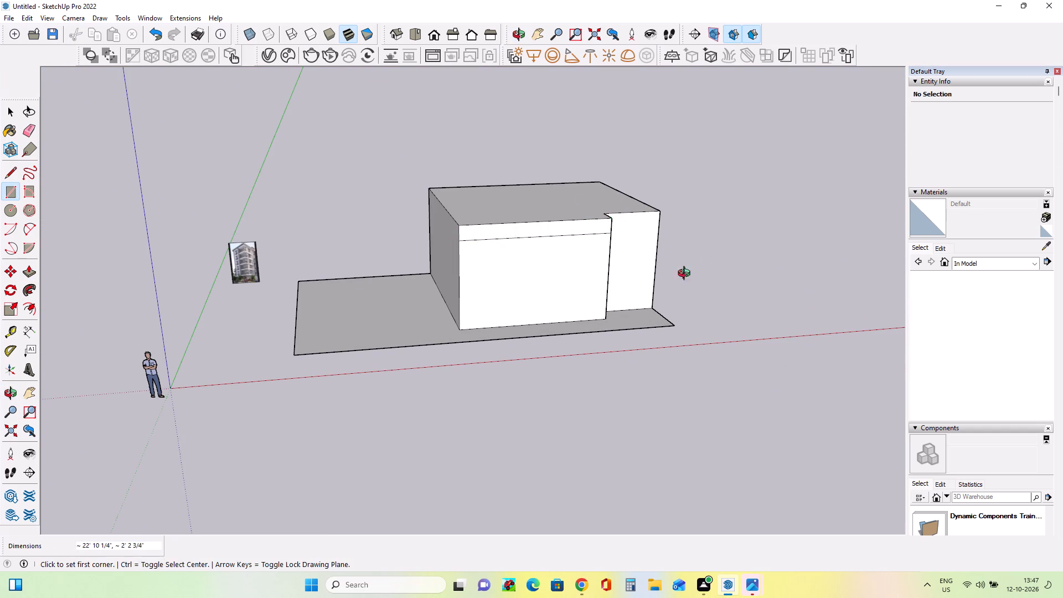
middle_drag(687, 275, 372, 296)
middle_drag(523, 290, 875, 295)
scroll(220, 272, up, 14)
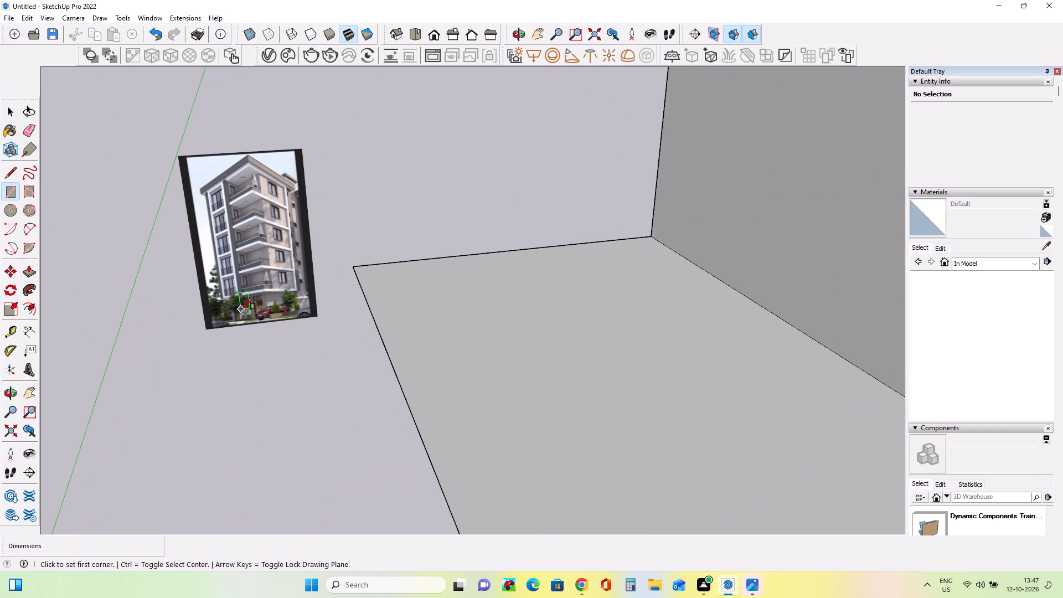
scroll(241, 309, down, 15)
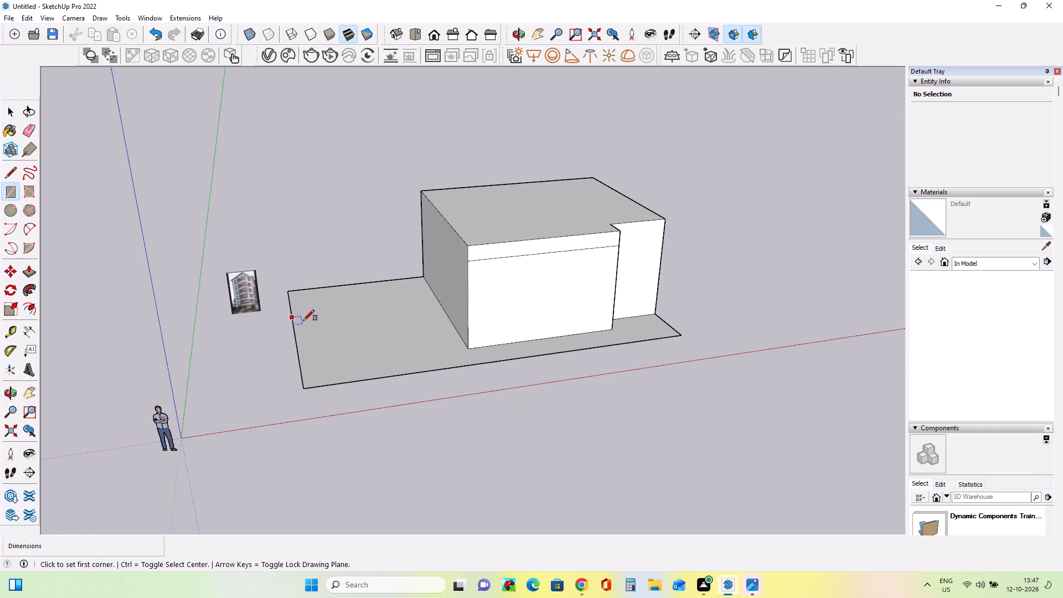
scroll(273, 286, up, 8)
scroll(250, 290, down, 1)
scroll(250, 290, up, 12)
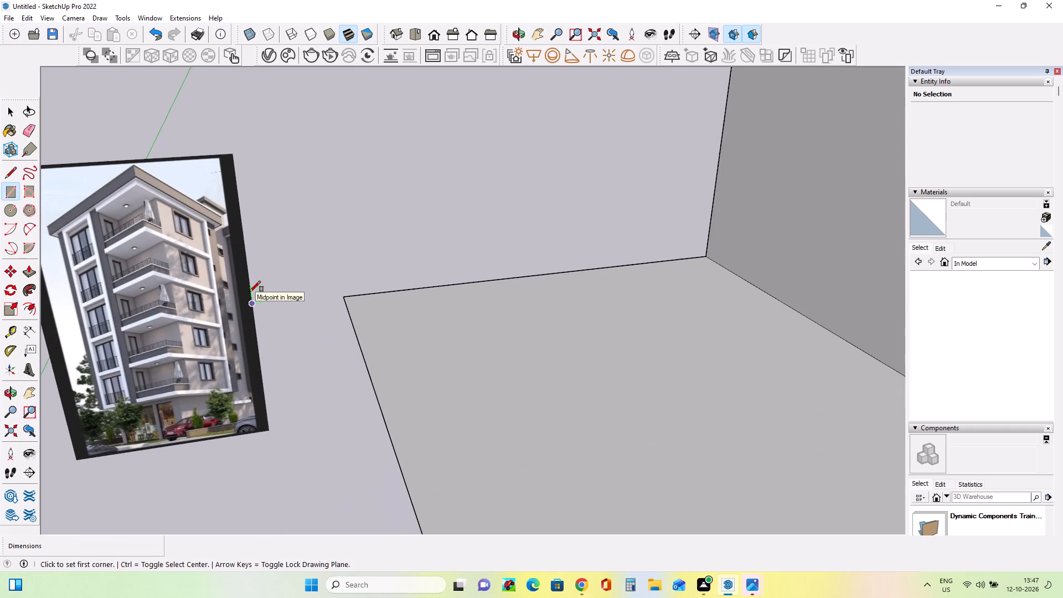
scroll(249, 292, down, 17)
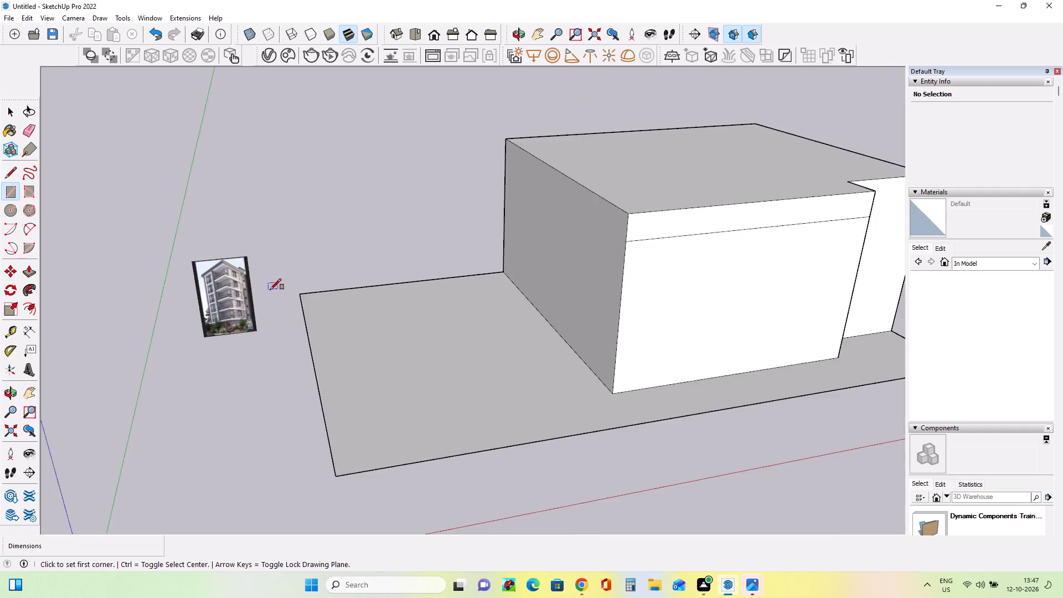
scroll(270, 290, down, 7)
middle_drag(634, 291, 568, 288)
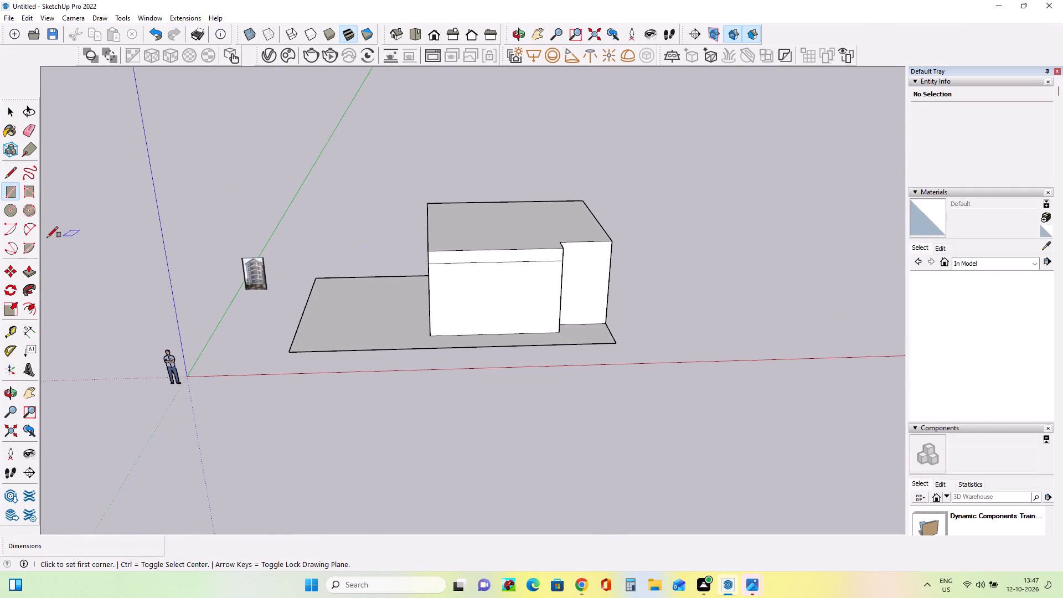
Pull the top strip of the front face outward about 1' 5 5/8" to form a projecting band.
click(35, 272)
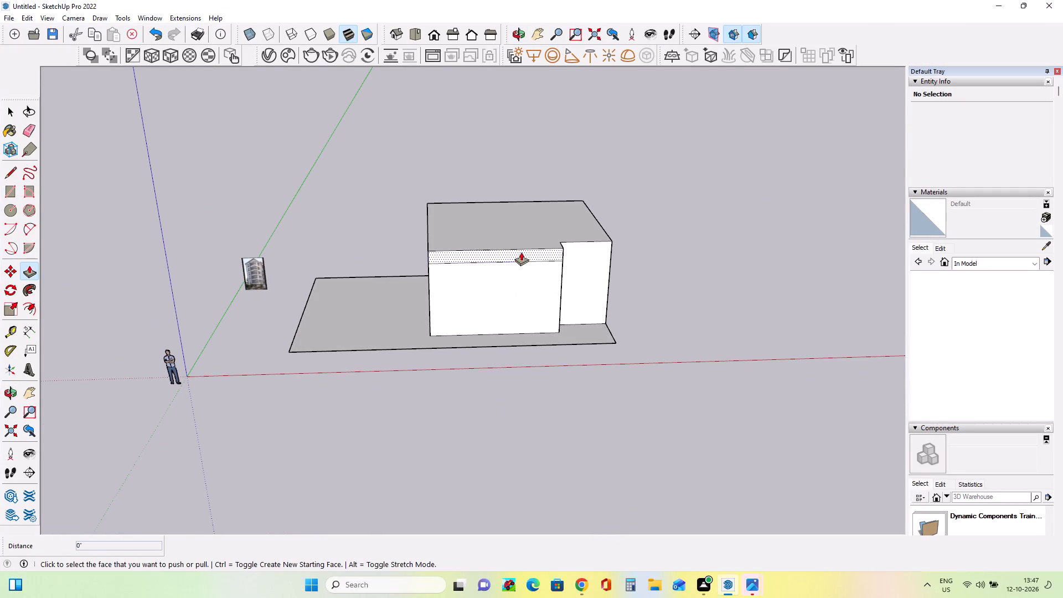
click(521, 252)
click(521, 255)
Draw a rectangle about 31' 11 1/2" by 25' 11 1/8" across the open underside of the block.
middle_drag(543, 288, 806, 201)
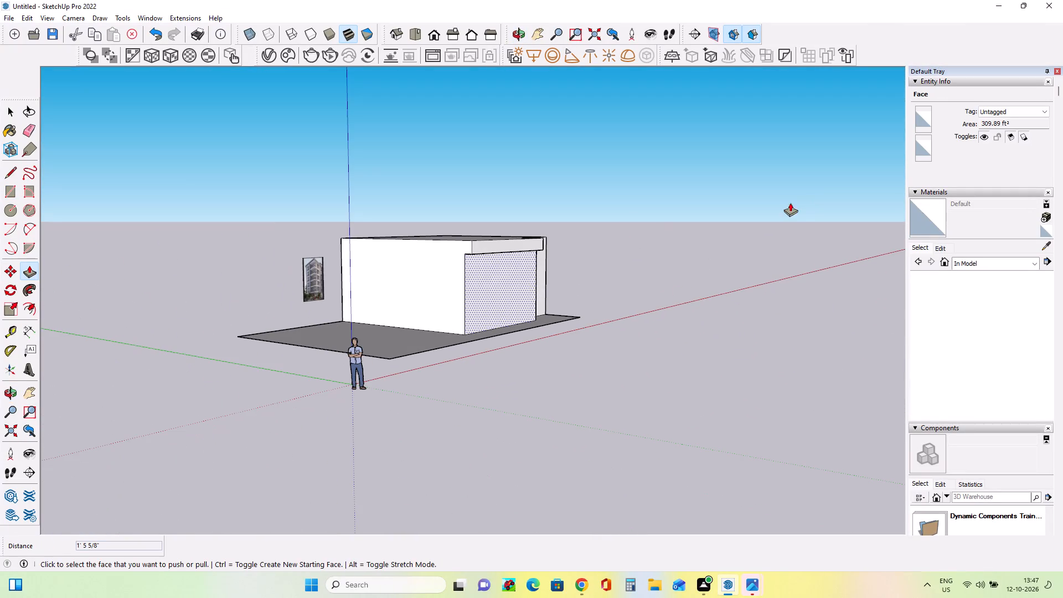
middle_drag(466, 270, 455, 131)
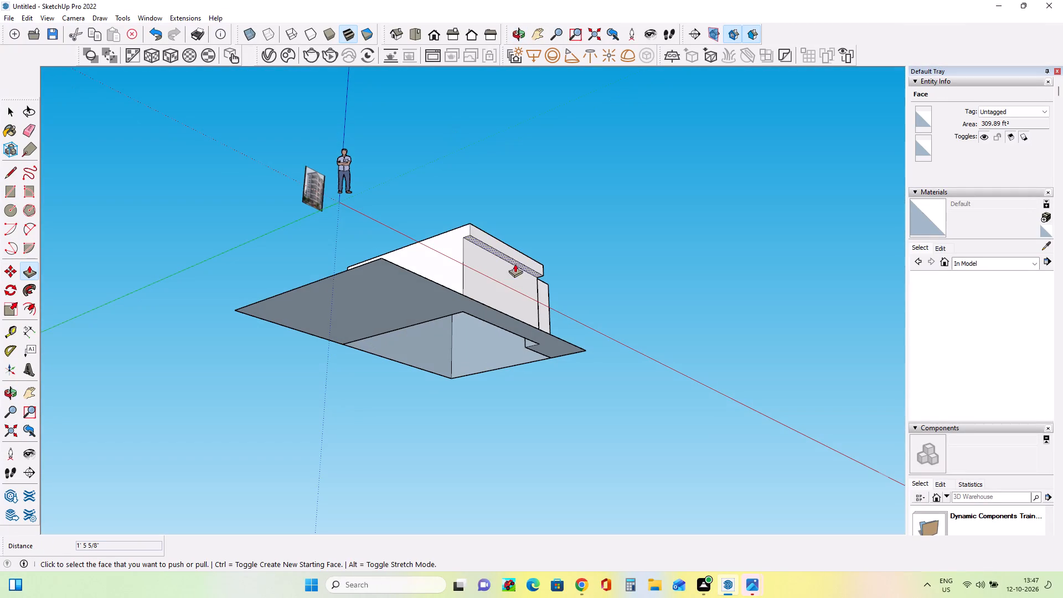
middle_drag(515, 264, 512, 234)
click(9, 190)
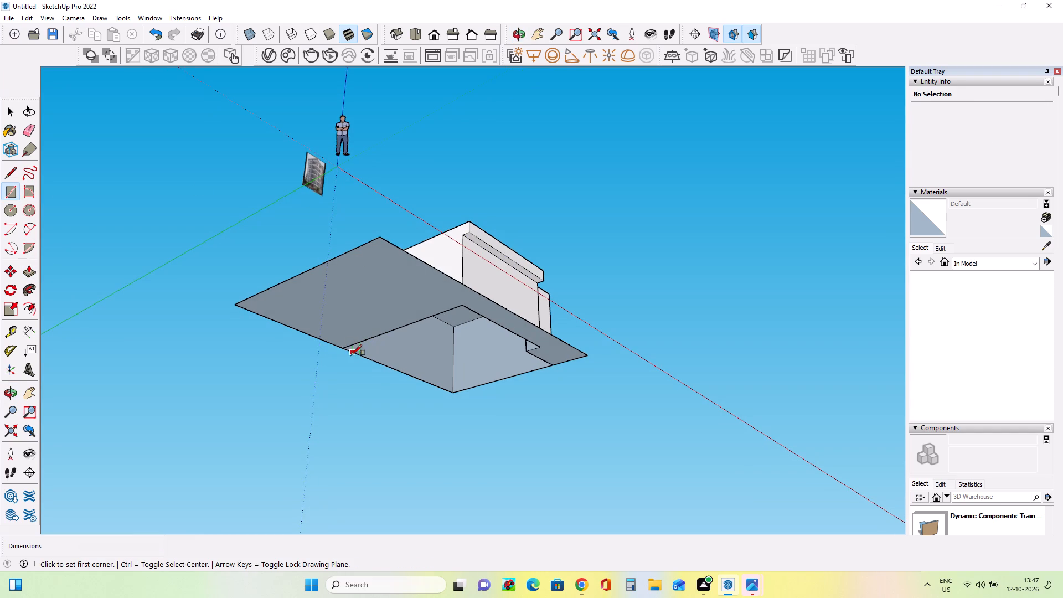
click(344, 350)
click(549, 365)
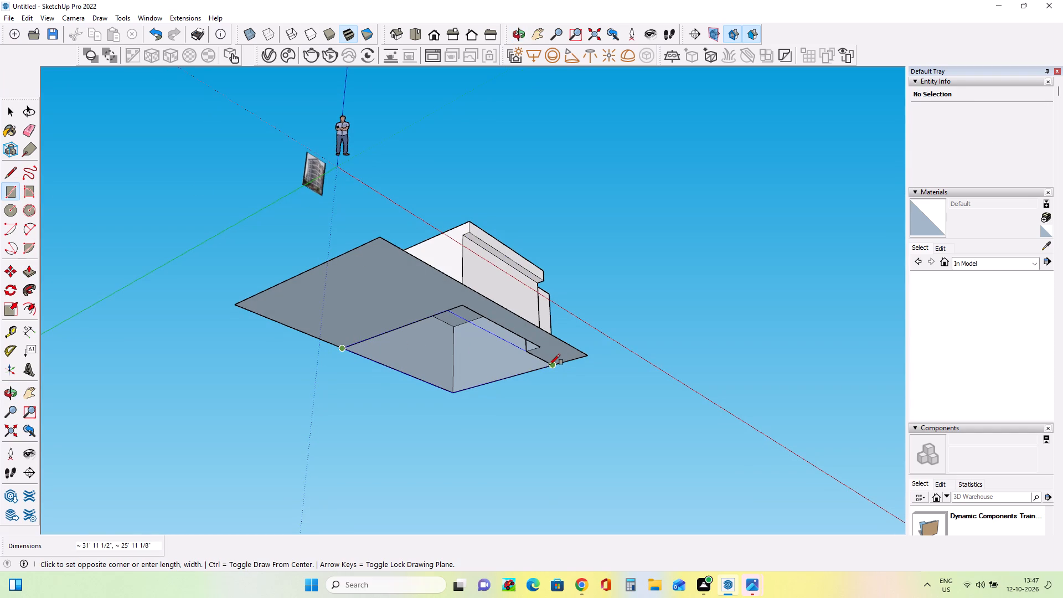
Examine the block with its projecting band against the balconies and ground floor in the reference image.
middle_drag(400, 323, 372, 474)
middle_drag(468, 283, 354, 395)
middle_drag(494, 314, 475, 350)
scroll(246, 332, up, 9)
scroll(260, 333, down, 1)
scroll(260, 333, up, 7)
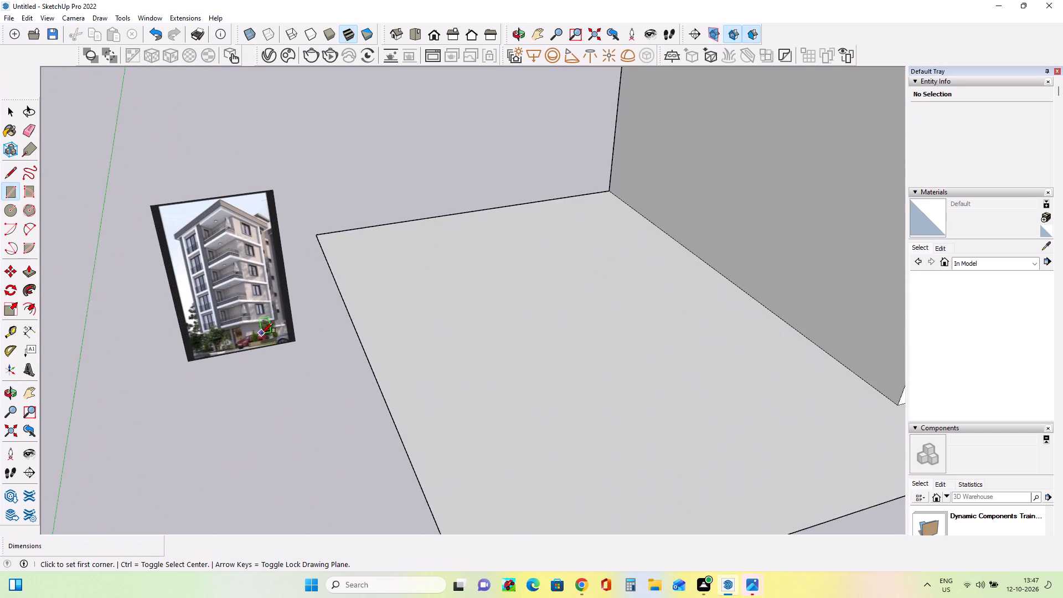
scroll(262, 333, up, 4)
scroll(264, 333, down, 17)
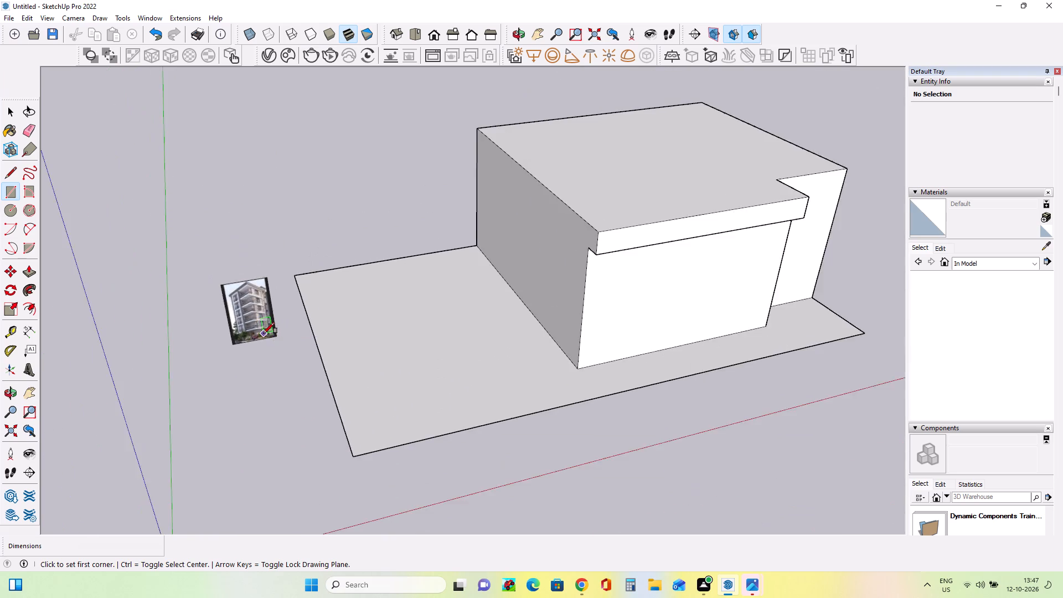
scroll(264, 333, down, 7)
middle_drag(534, 346, 522, 271)
scroll(440, 292, up, 3)
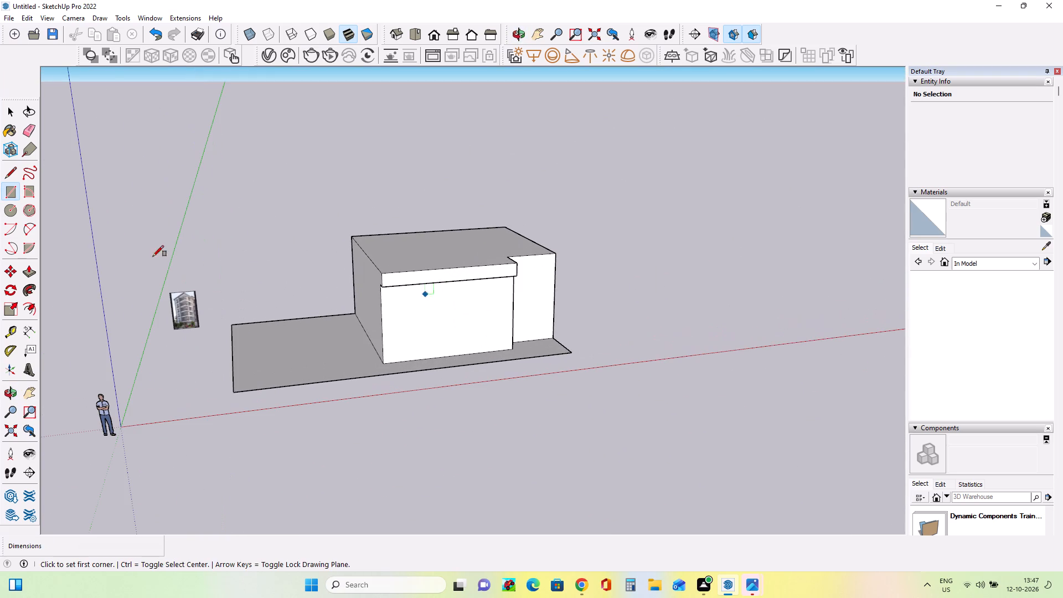
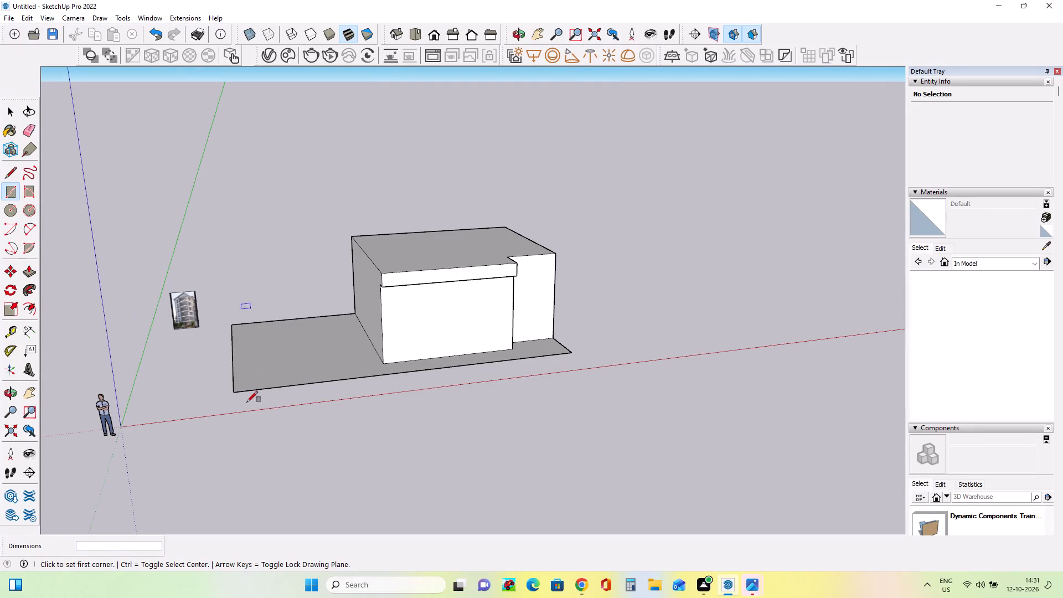
Move the reference image about 26' 7" onto the ground rectangle beside the block's side wall.
scroll(435, 359, up, 7)
middle_drag(440, 355, 470, 333)
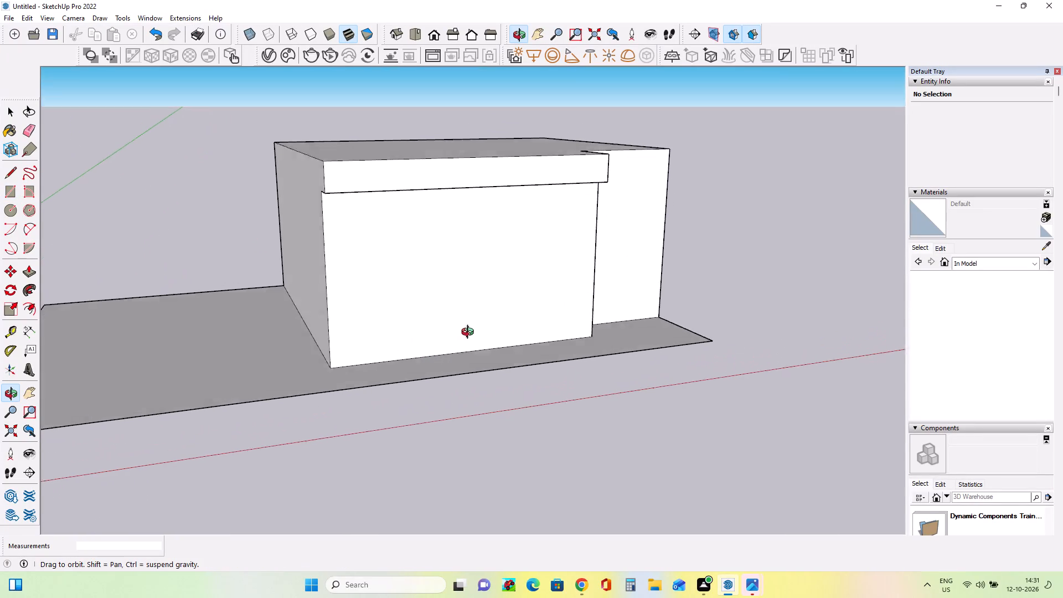
middle_drag(470, 333, 388, 457)
scroll(546, 332, down, 5)
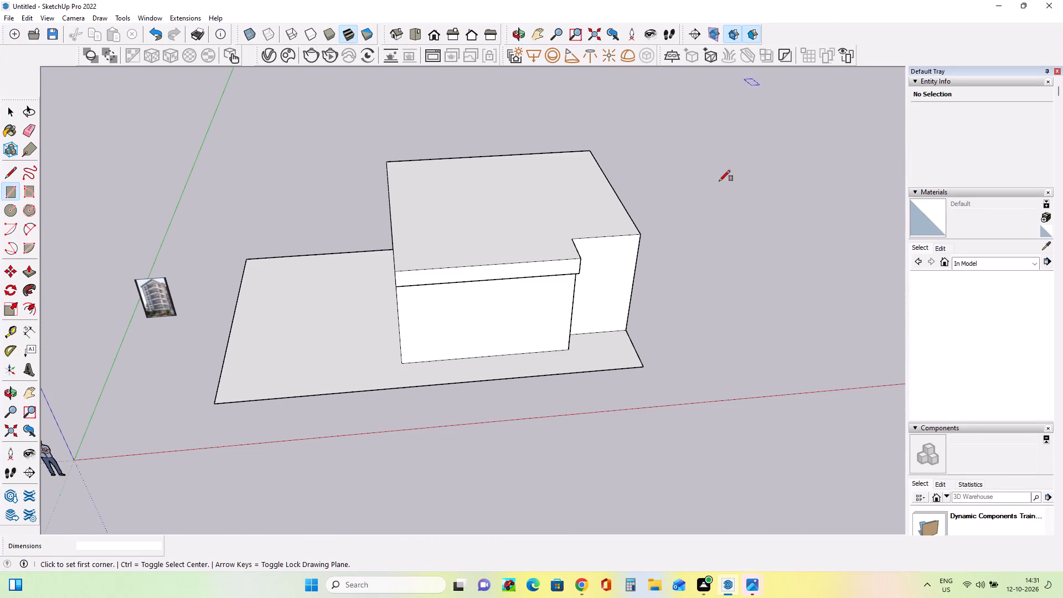
scroll(437, 259, up, 2)
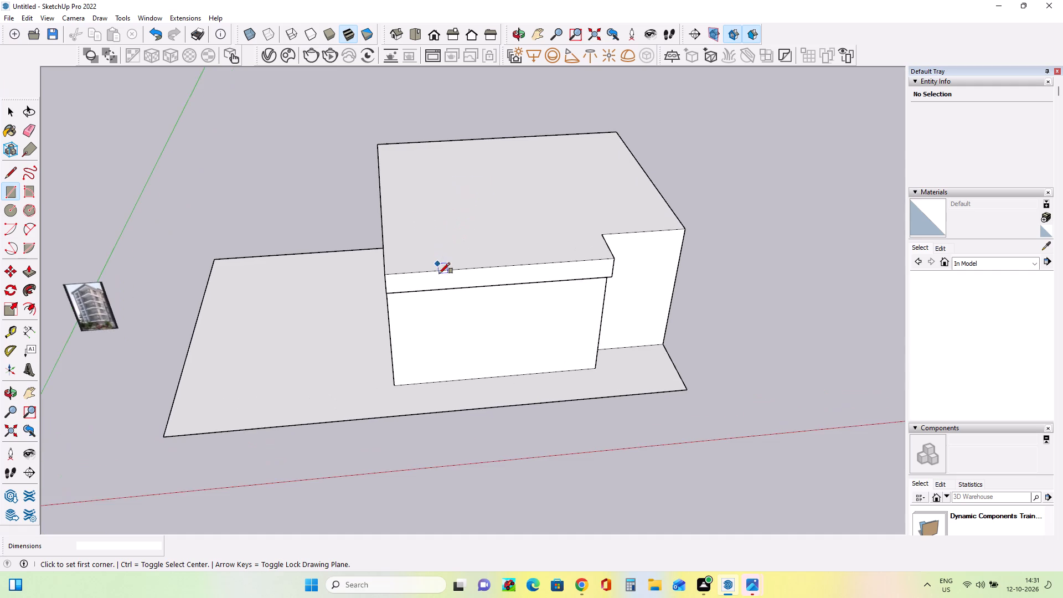
scroll(437, 291, up, 1)
middle_drag(437, 291, 441, 244)
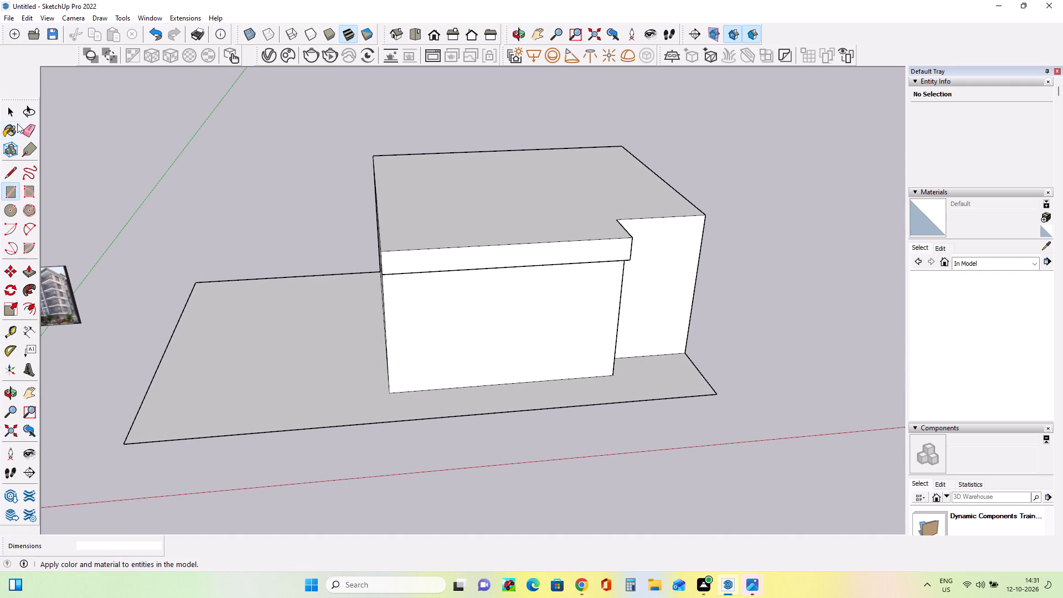
click(10, 110)
click(63, 315)
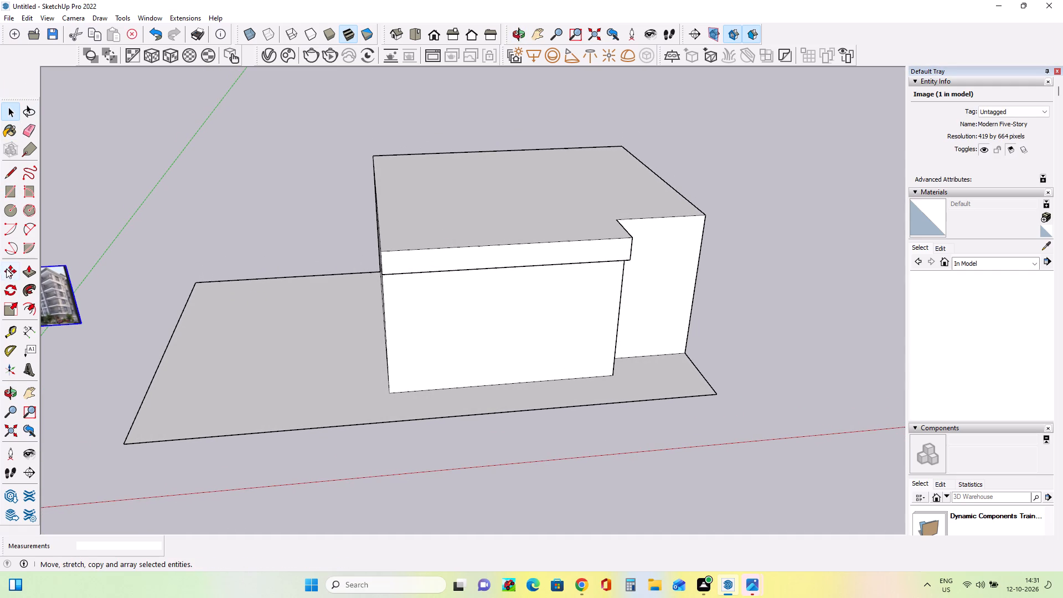
click(7, 270)
drag(80, 331, 86, 331)
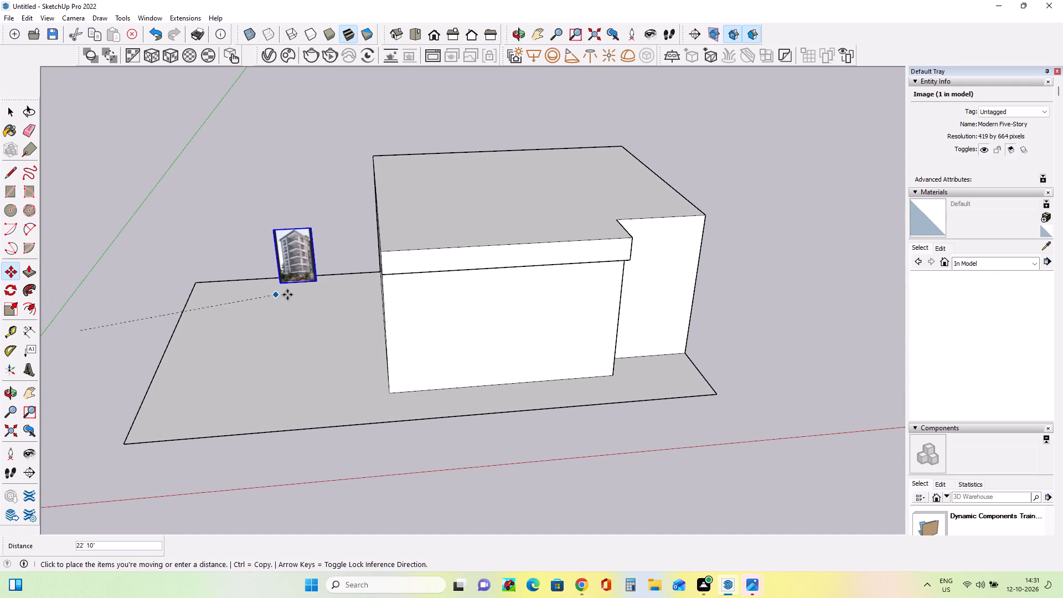
click(243, 401)
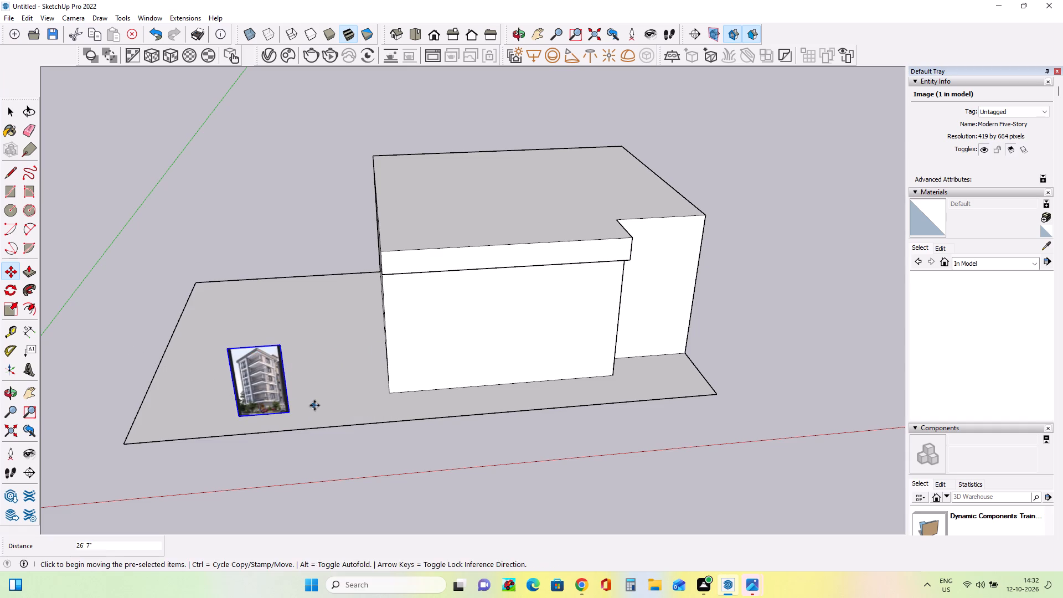
Examine the balcony bands, corner and ground floor in the reference image and compare them with the modelled block.
middle_drag(314, 405, 306, 343)
scroll(210, 339, up, 4)
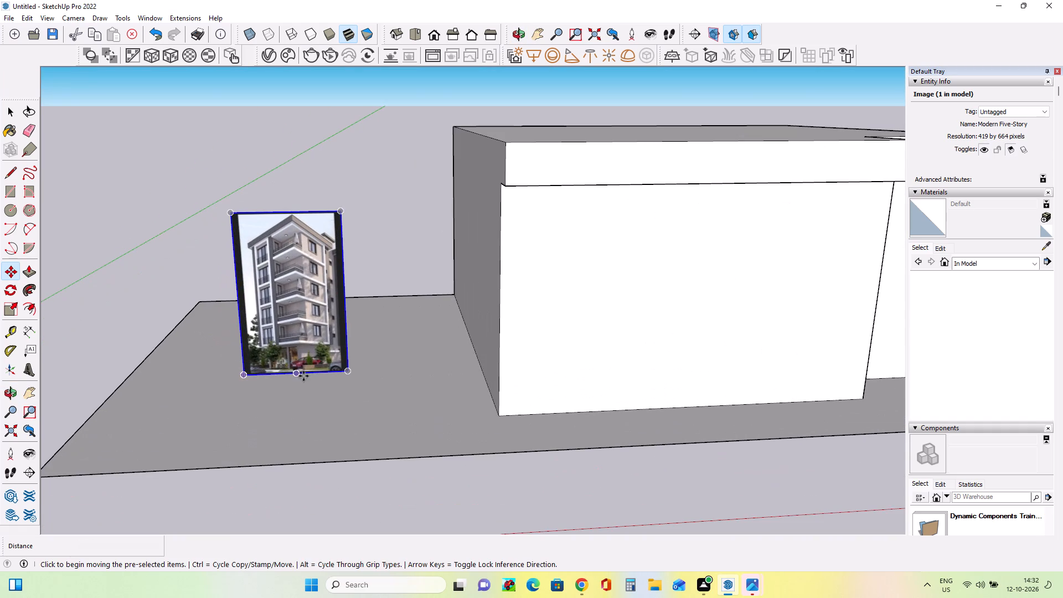
middle_drag(310, 380, 315, 391)
middle_drag(450, 380, 627, 367)
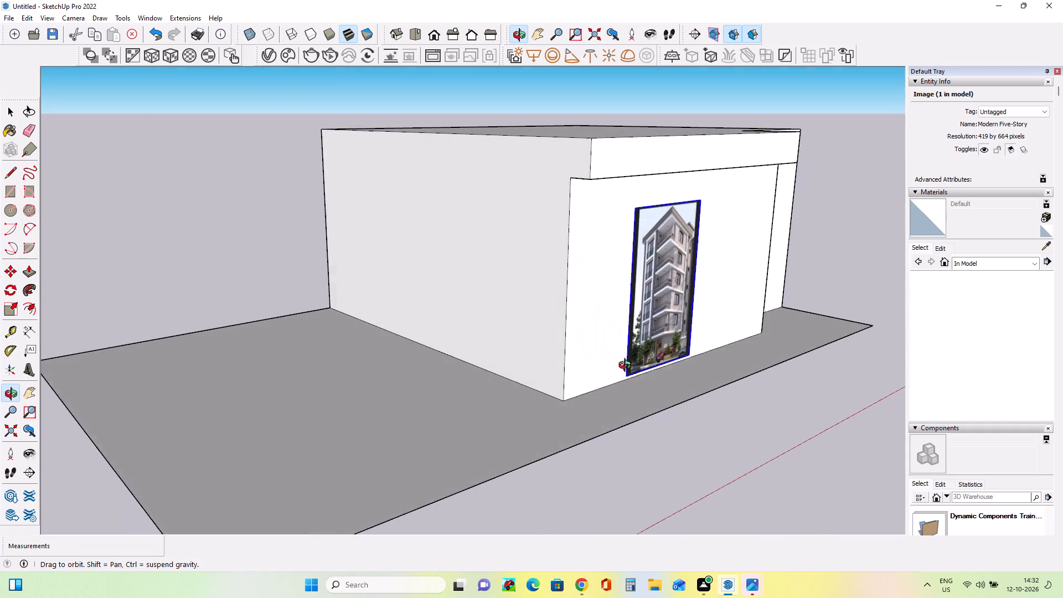
middle_drag(627, 367, 460, 360)
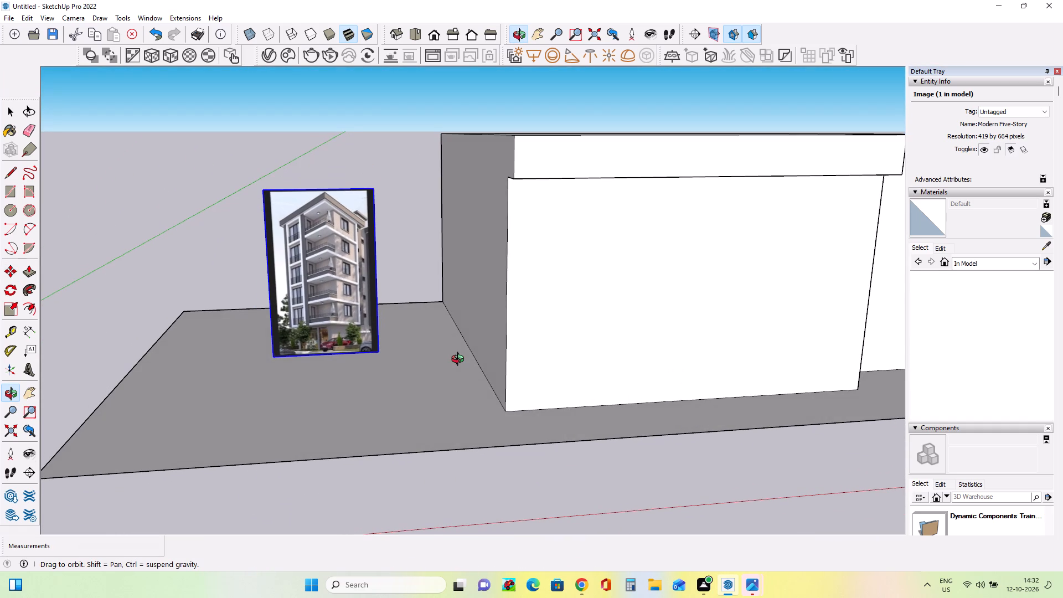
middle_drag(460, 360, 463, 363)
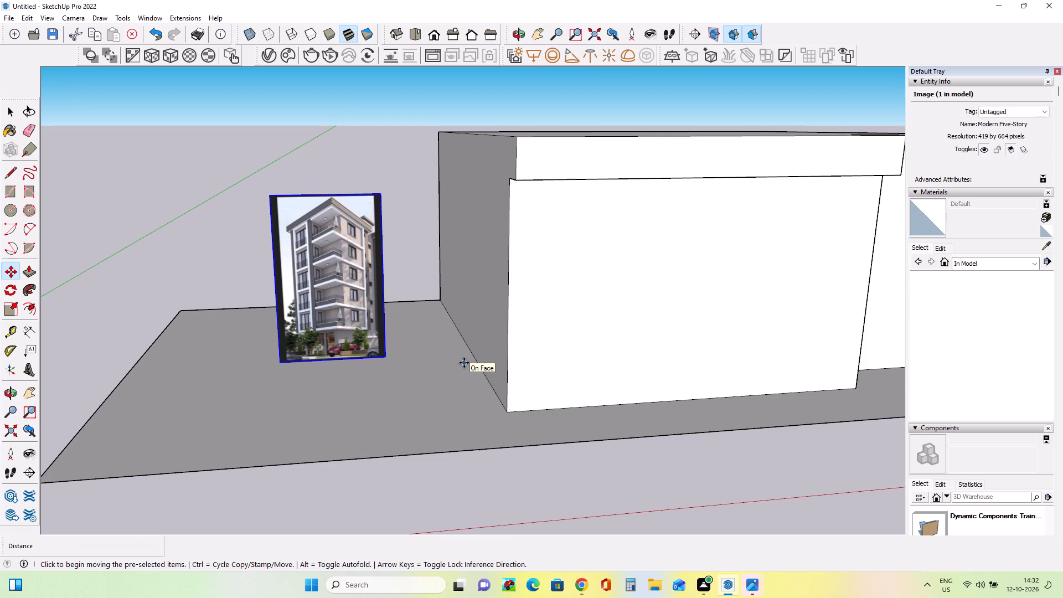
middle_drag(464, 363, 463, 386)
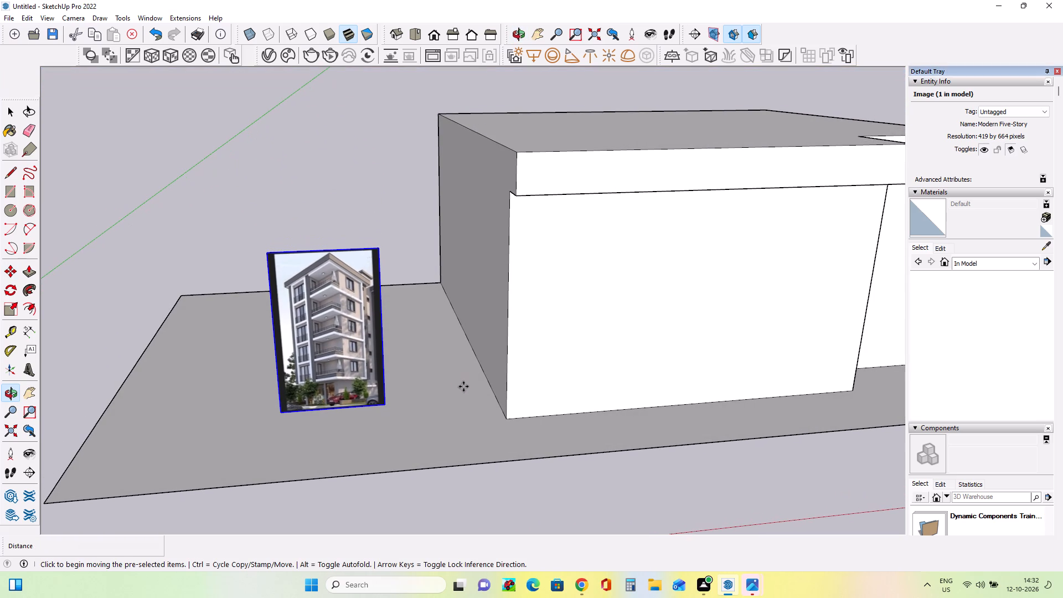
scroll(529, 386, up, 1)
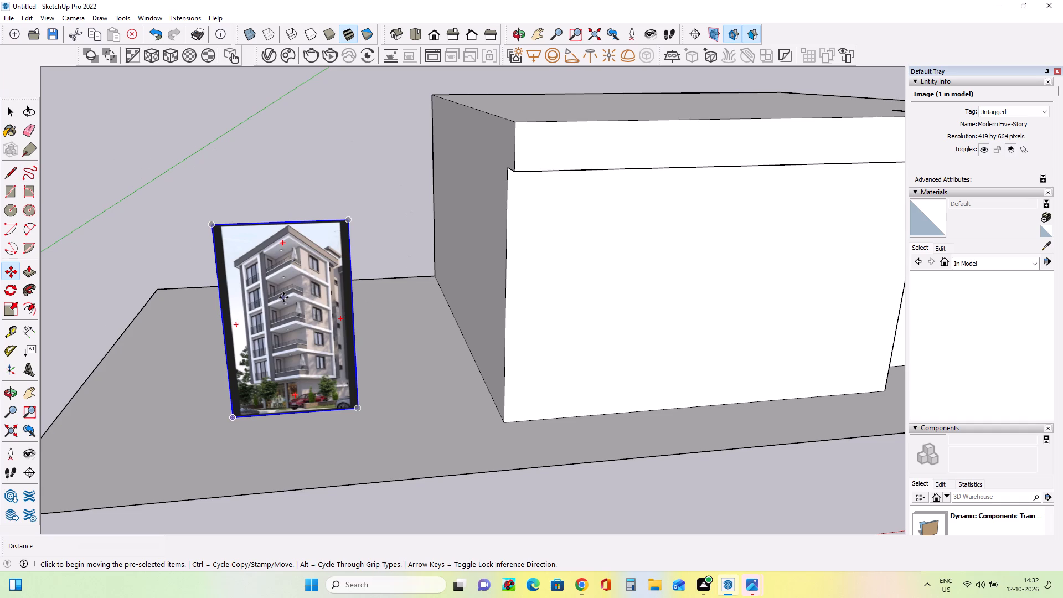
scroll(283, 297, up, 4)
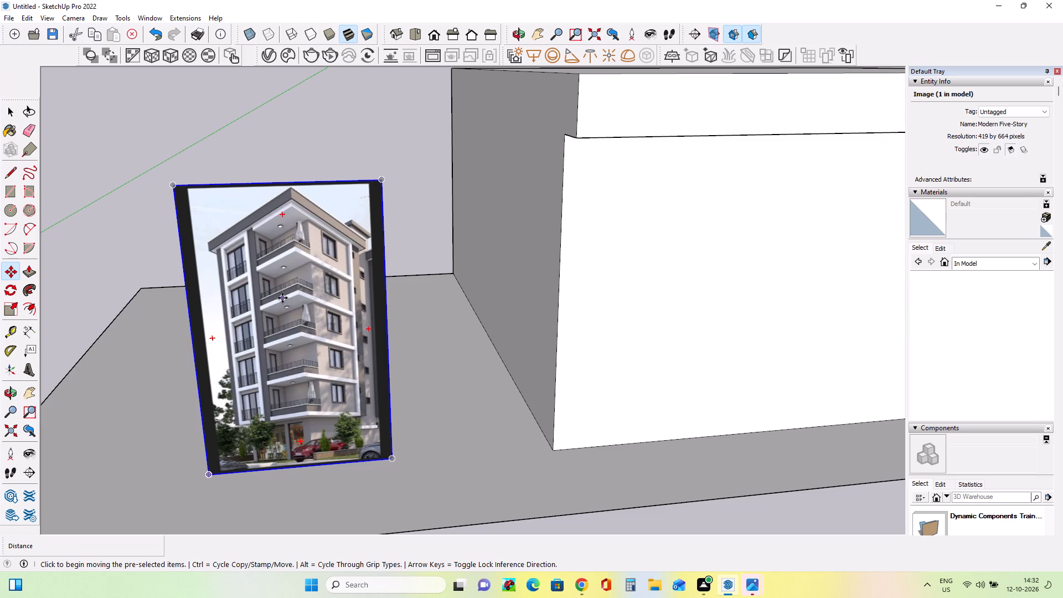
scroll(305, 375, up, 3)
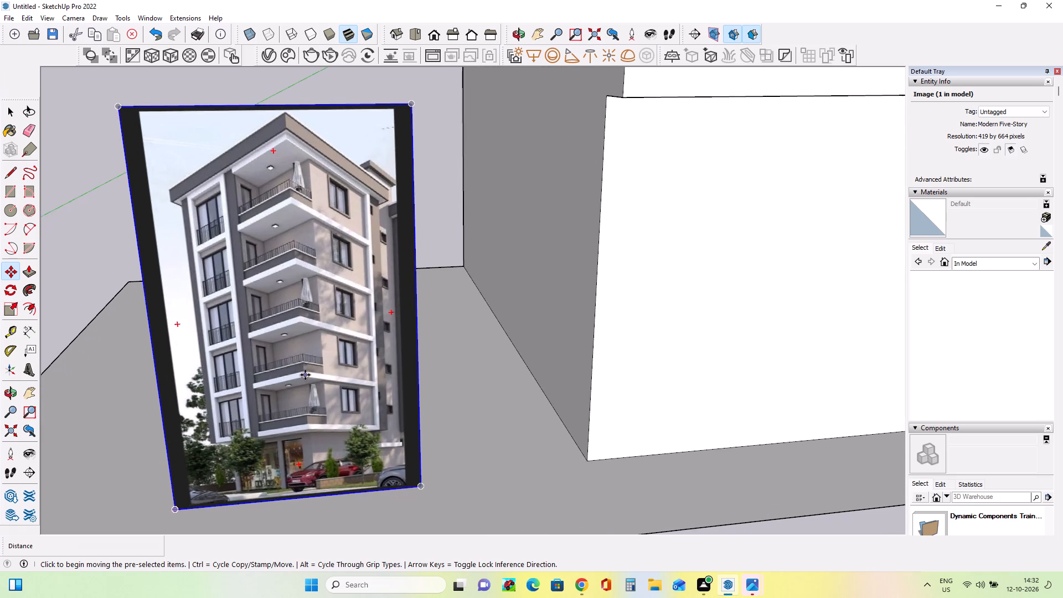
scroll(305, 375, up, 5)
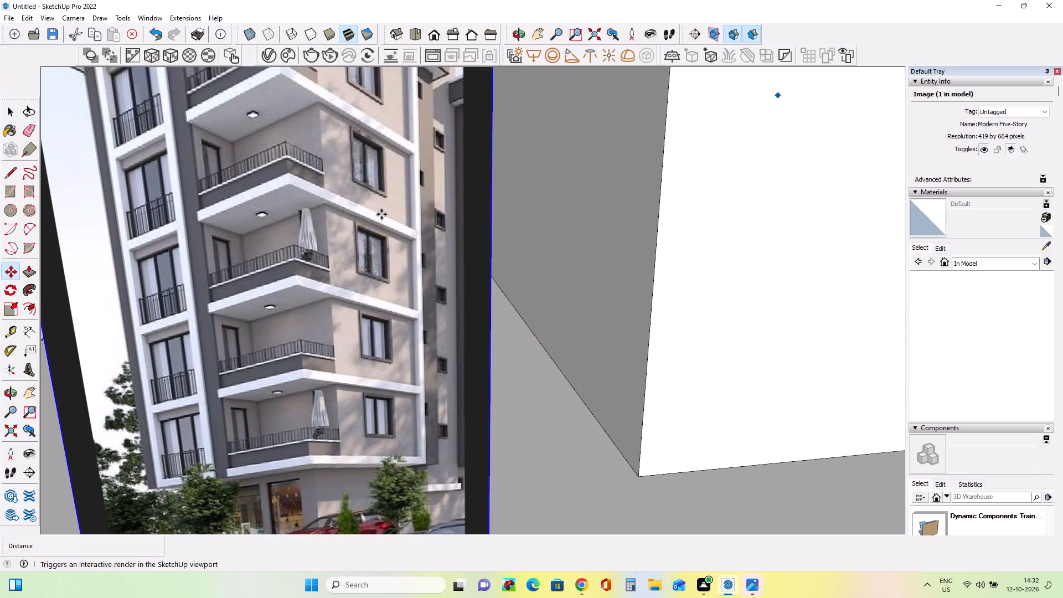
scroll(384, 223, down, 19)
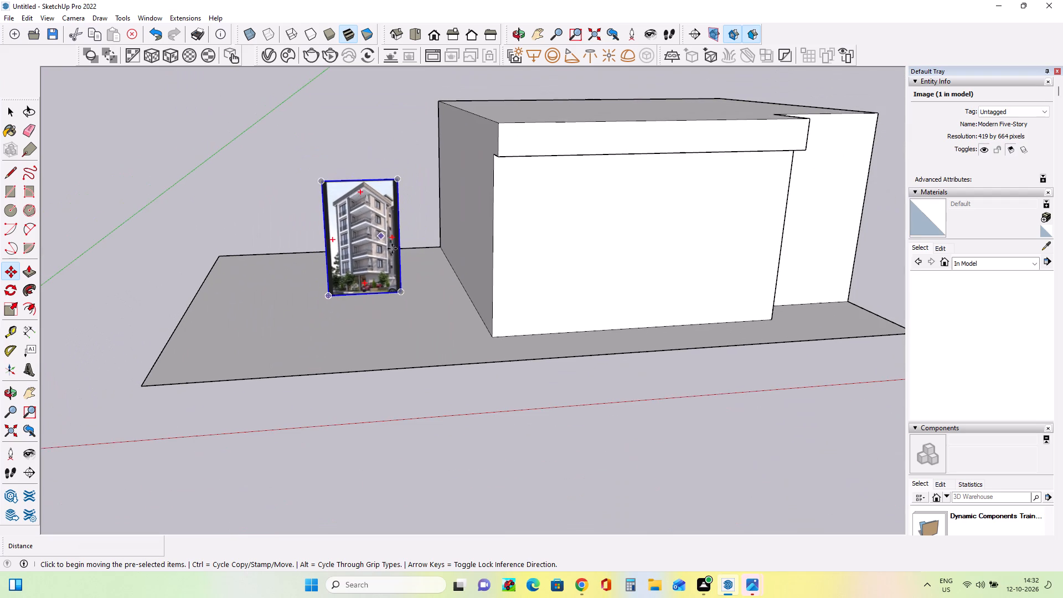
scroll(515, 266, up, 4)
scroll(221, 240, up, 4)
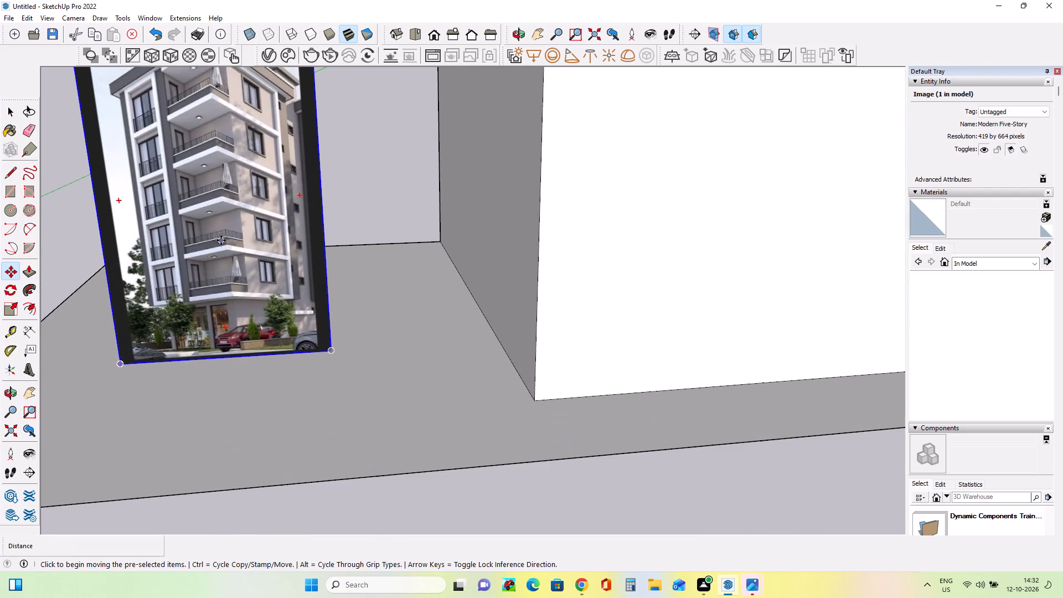
scroll(221, 240, up, 4)
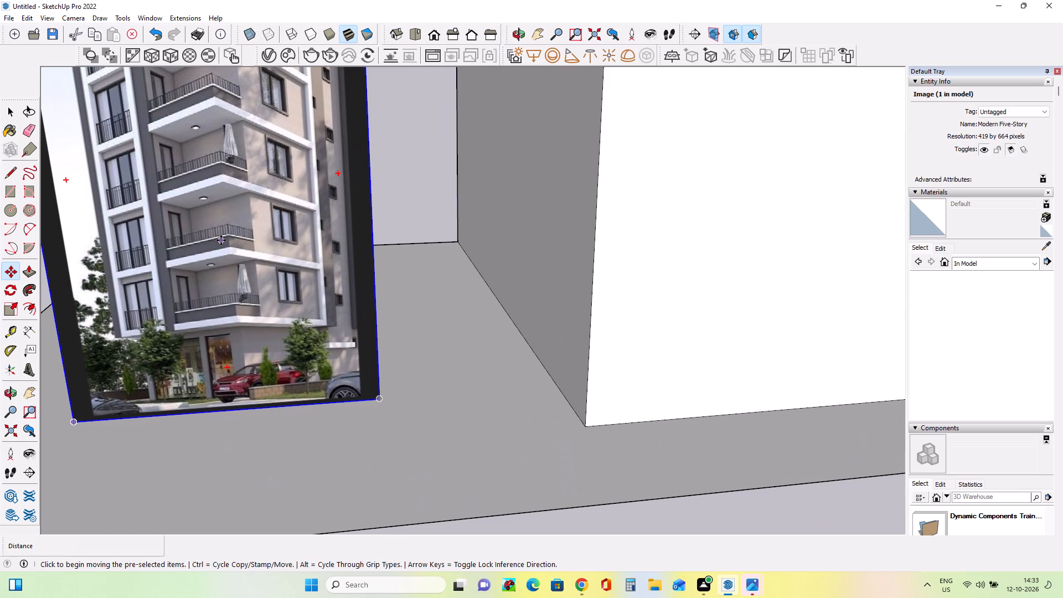
scroll(221, 240, down, 17)
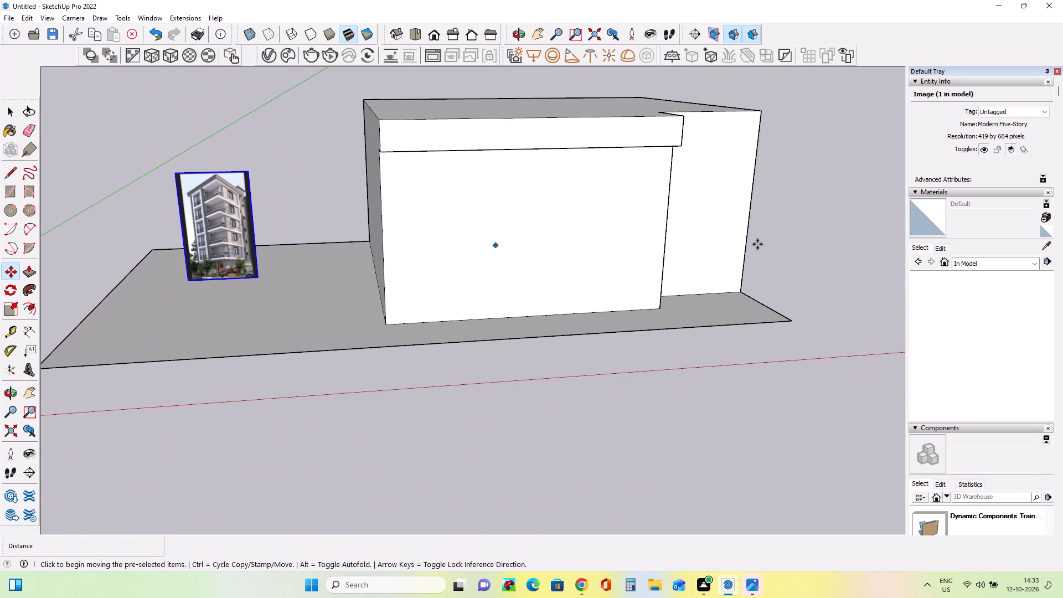
scroll(248, 288, up, 2)
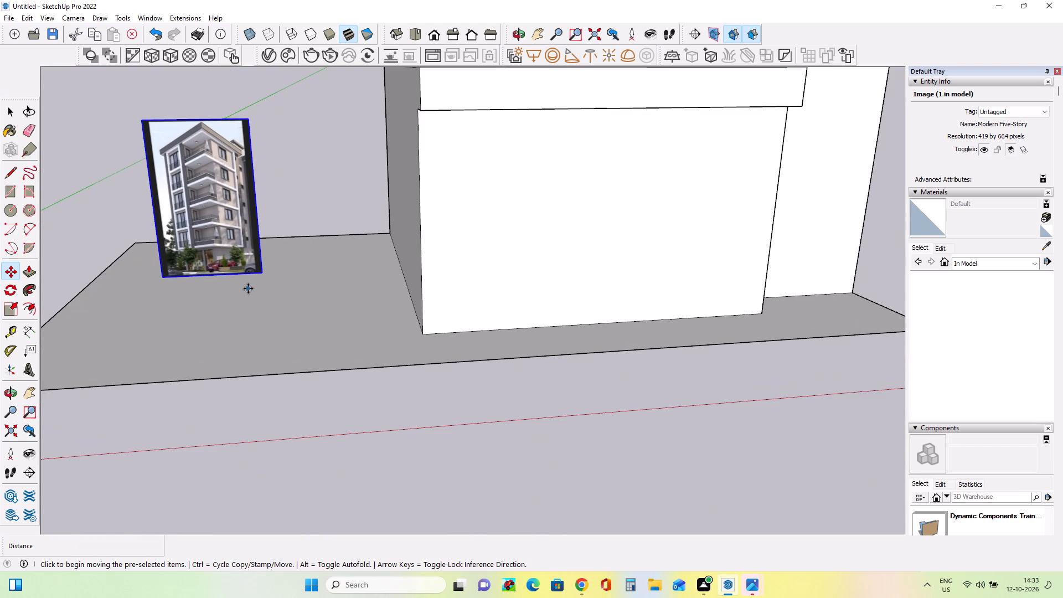
scroll(248, 288, up, 2)
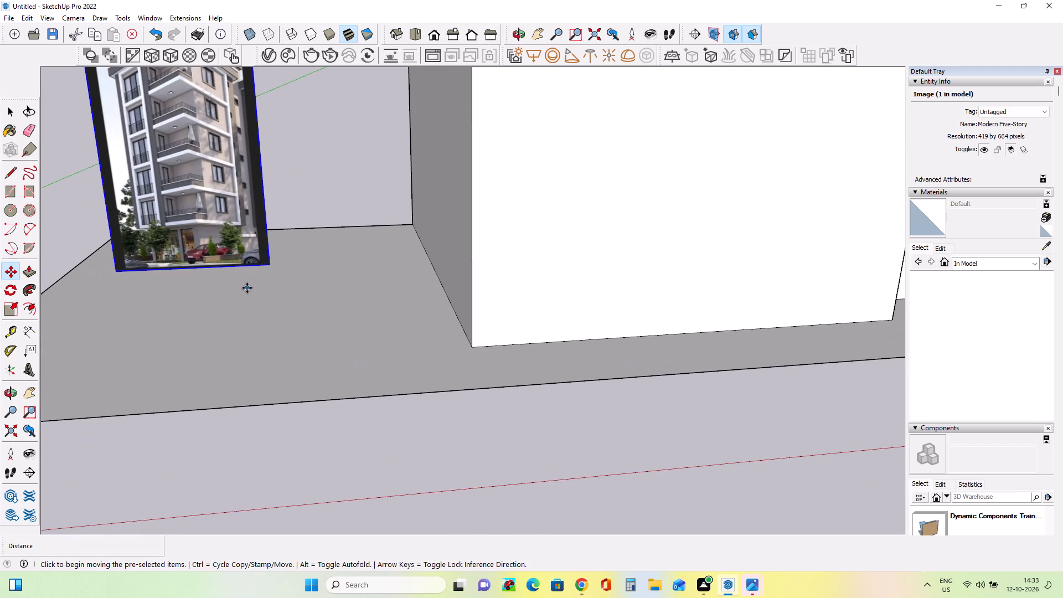
scroll(247, 288, down, 4)
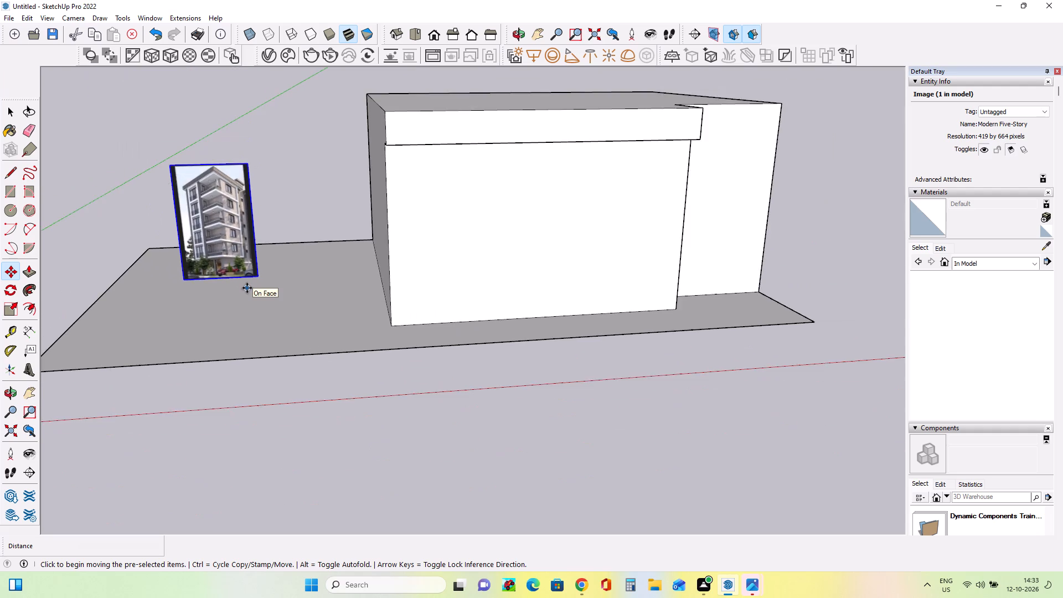
scroll(247, 288, down, 3)
middle_drag(536, 246, 541, 260)
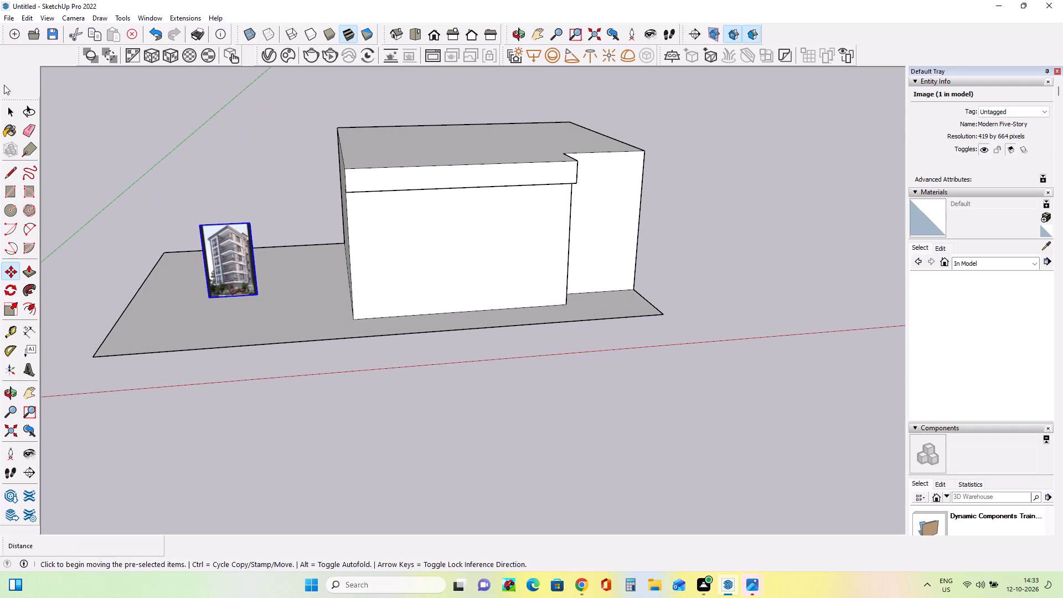
Push the block's top face down about 10 13/16" to lower the roof and the projecting band.
click(28, 269)
click(471, 140)
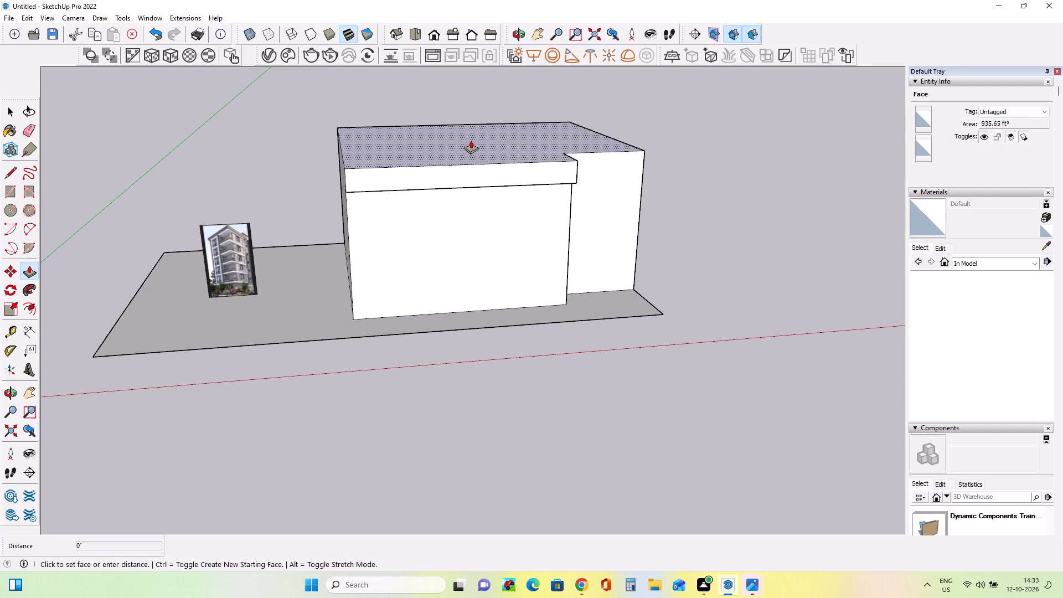
click(473, 148)
Pull the underside of the projecting band down about 6 7/16".
middle_drag(487, 185, 491, 89)
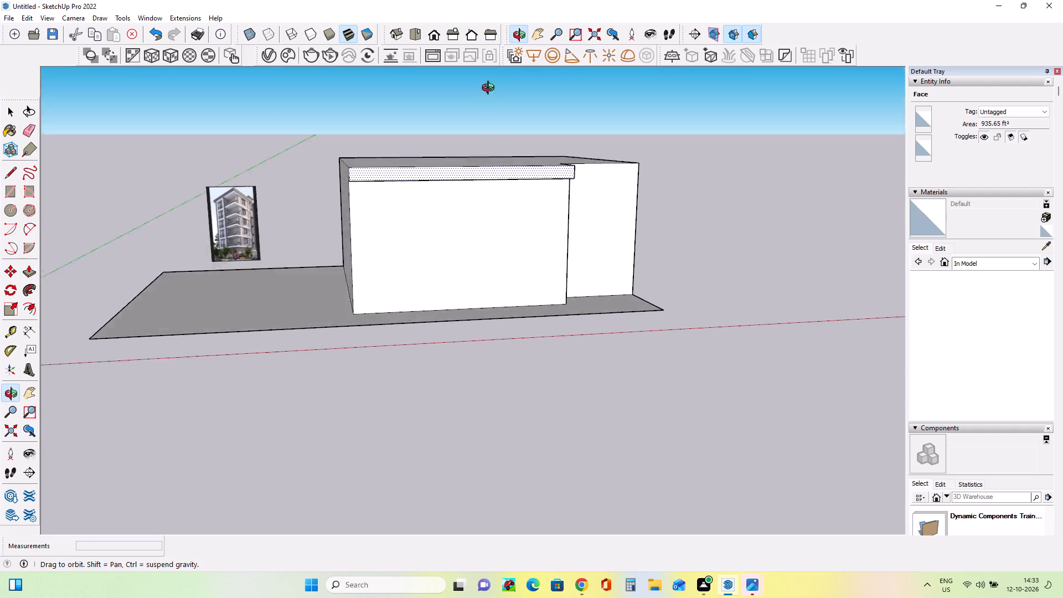
middle_drag(491, 89, 497, 2)
scroll(454, 110, up, 3)
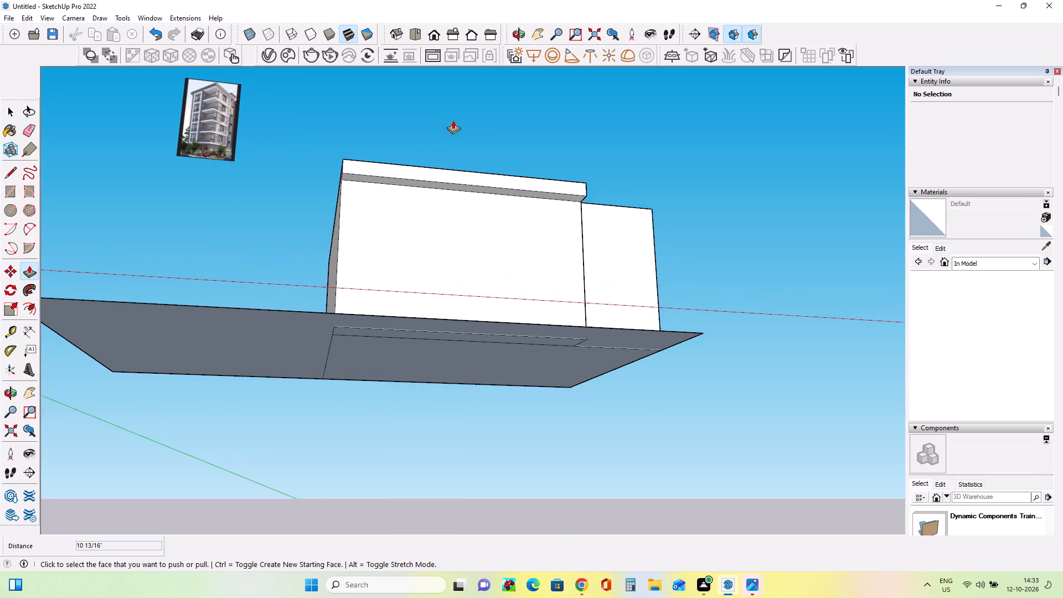
scroll(453, 120, up, 4)
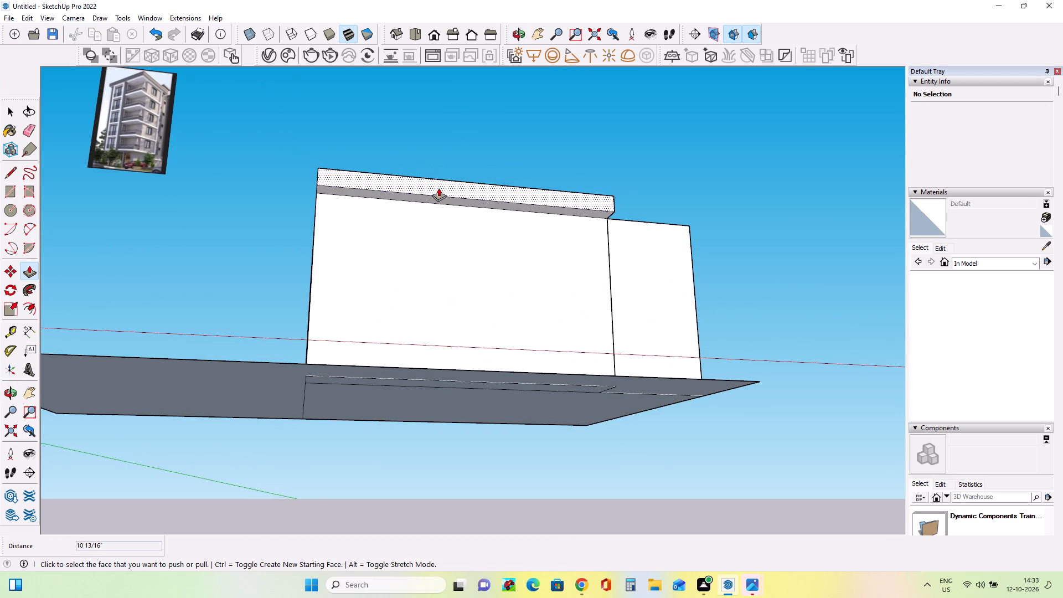
click(440, 199)
click(440, 206)
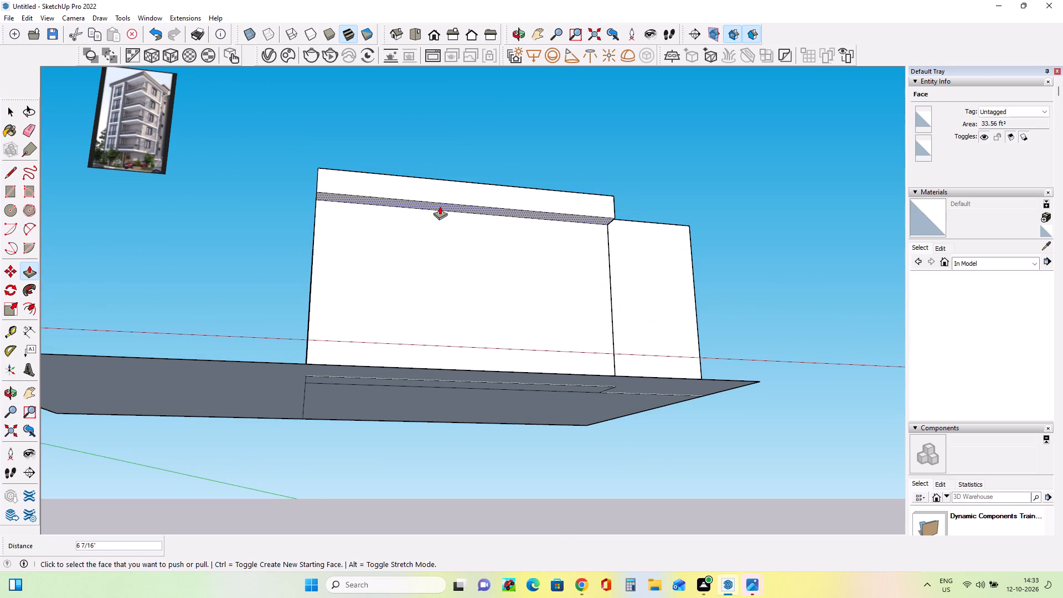
Push the block's top face down about 1' 3 7/16".
middle_drag(456, 162, 450, 379)
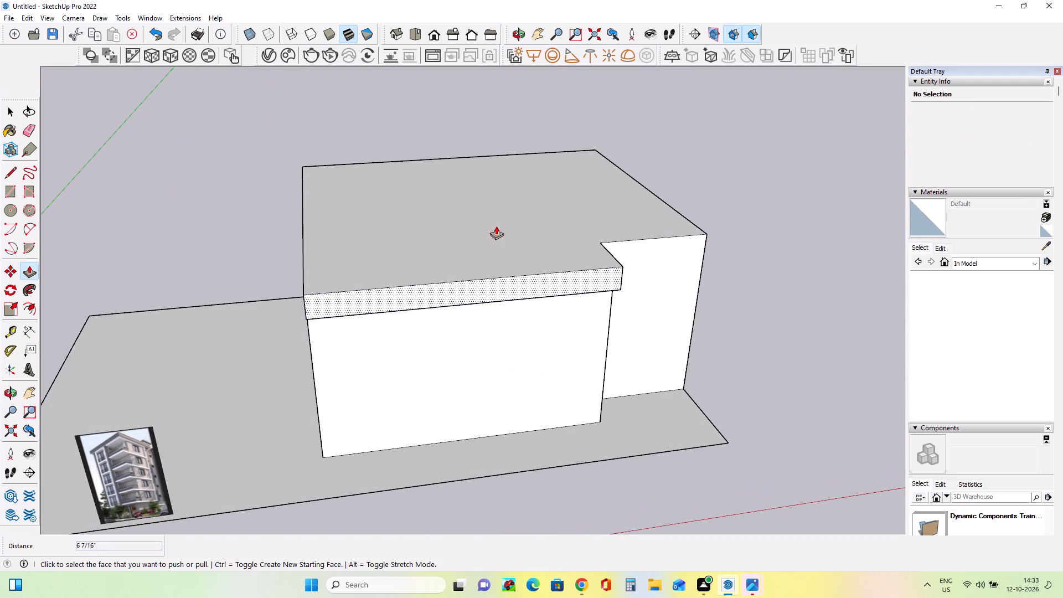
click(497, 226)
click(494, 240)
Pull the underside of the front projecting band down about 5 11/16" to thicken the band.
middle_drag(508, 337, 538, 167)
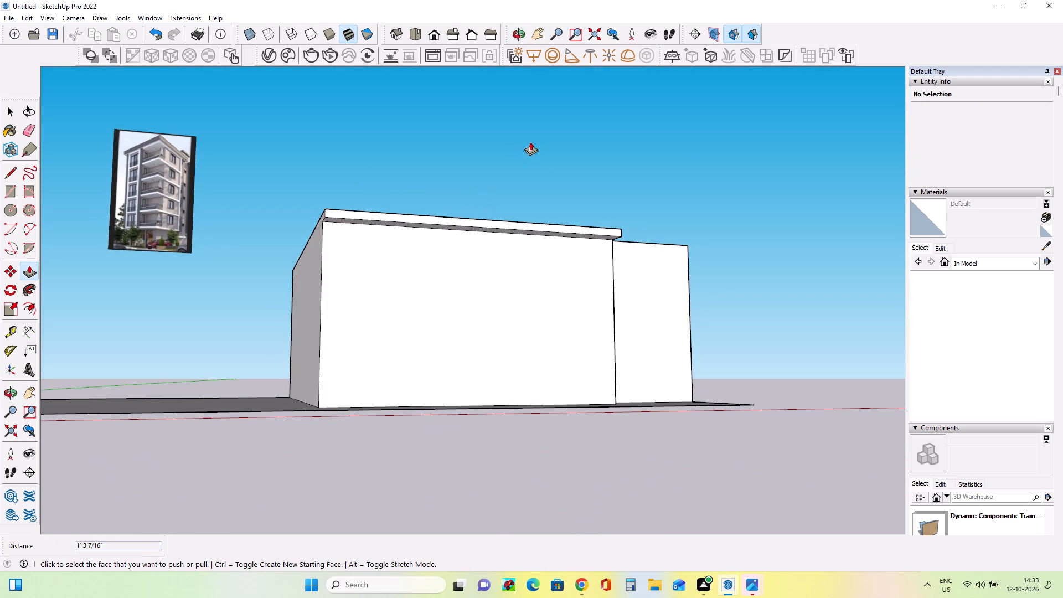
scroll(456, 267, up, 4)
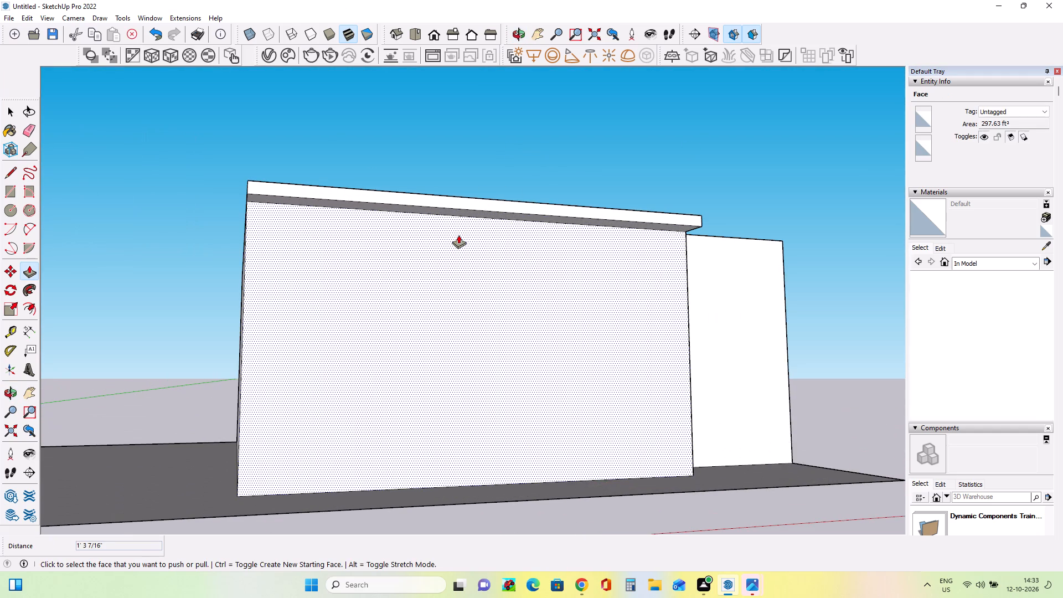
middle_drag(459, 232, 469, 202)
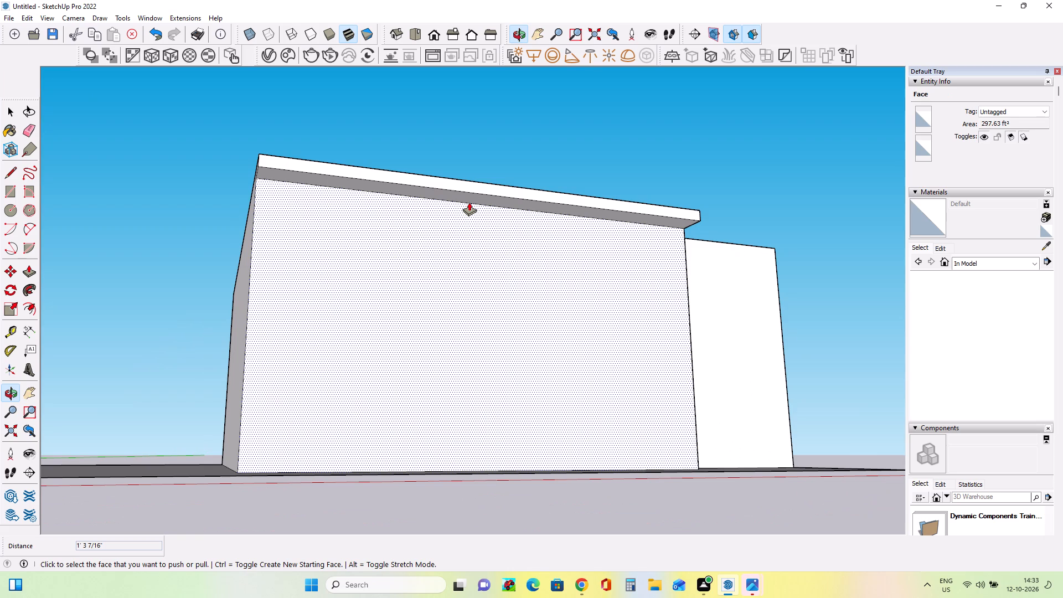
click(447, 192)
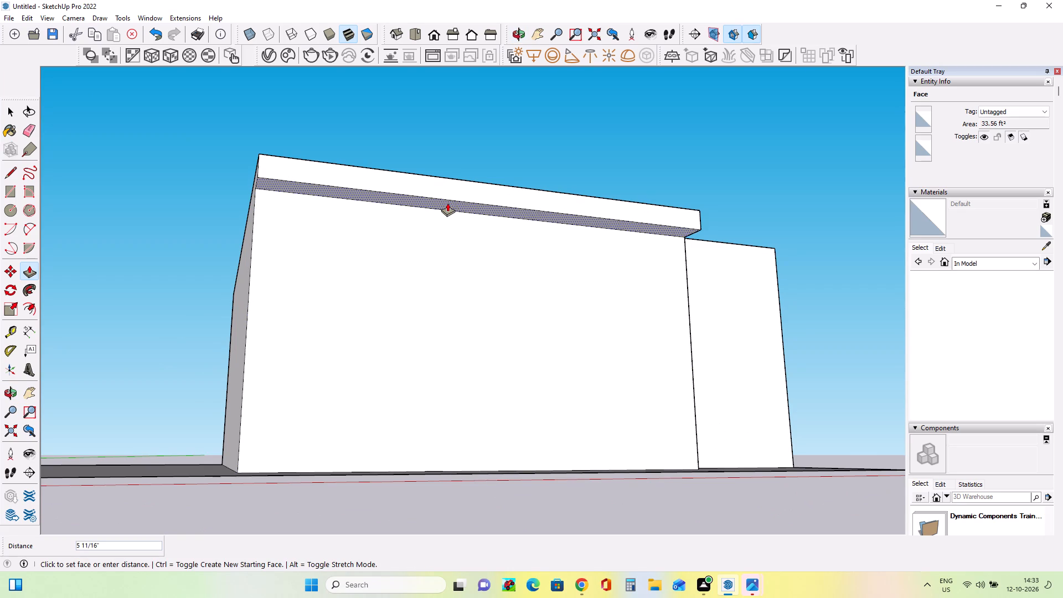
click(447, 207)
middle_drag(514, 177, 524, 286)
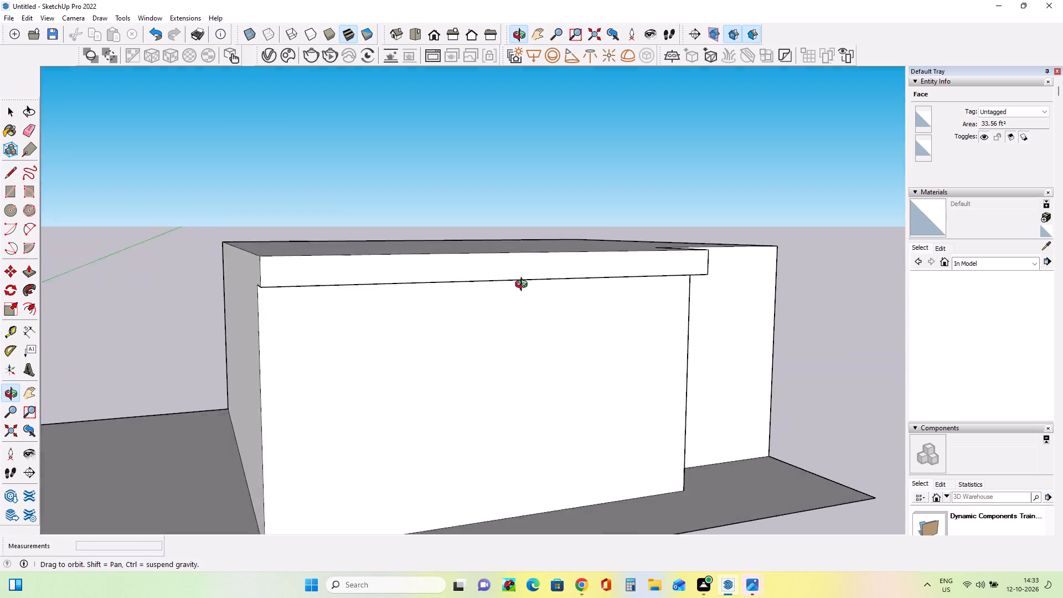
Push the block's top face down about 8 1/4" to lower the roof.
middle_drag(524, 286, 469, 367)
click(453, 291)
click(458, 302)
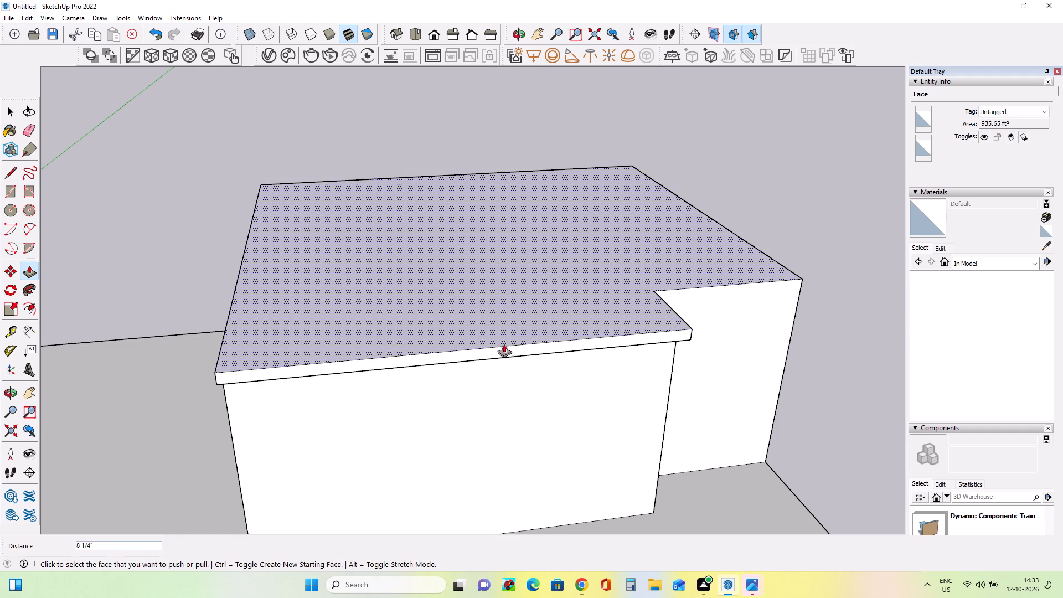
Pull the underside of the front projecting band down slightly to thicken the band.
middle_drag(580, 368, 577, 252)
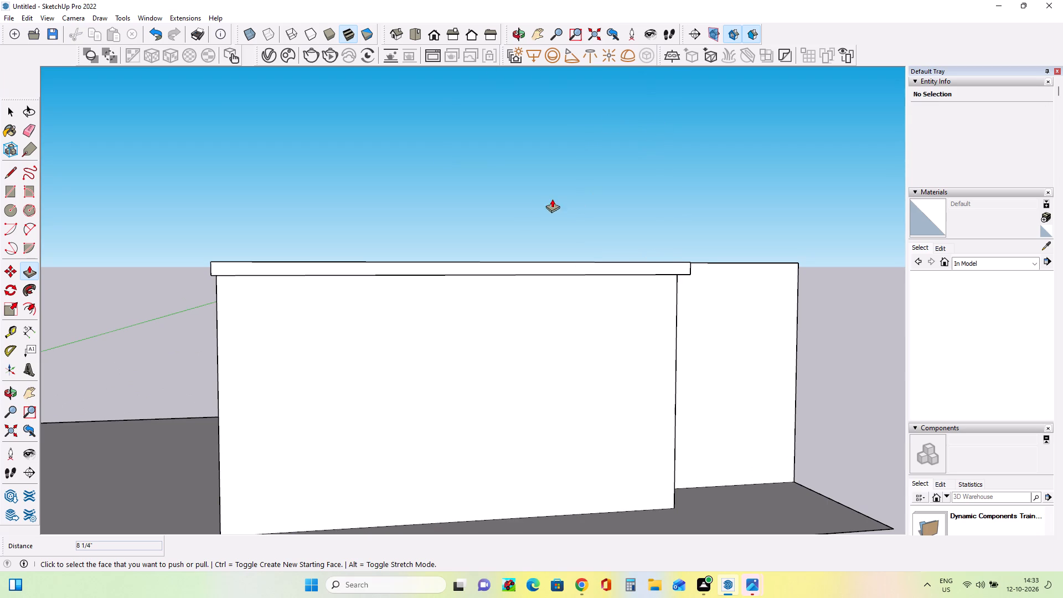
middle_drag(528, 214, 538, 130)
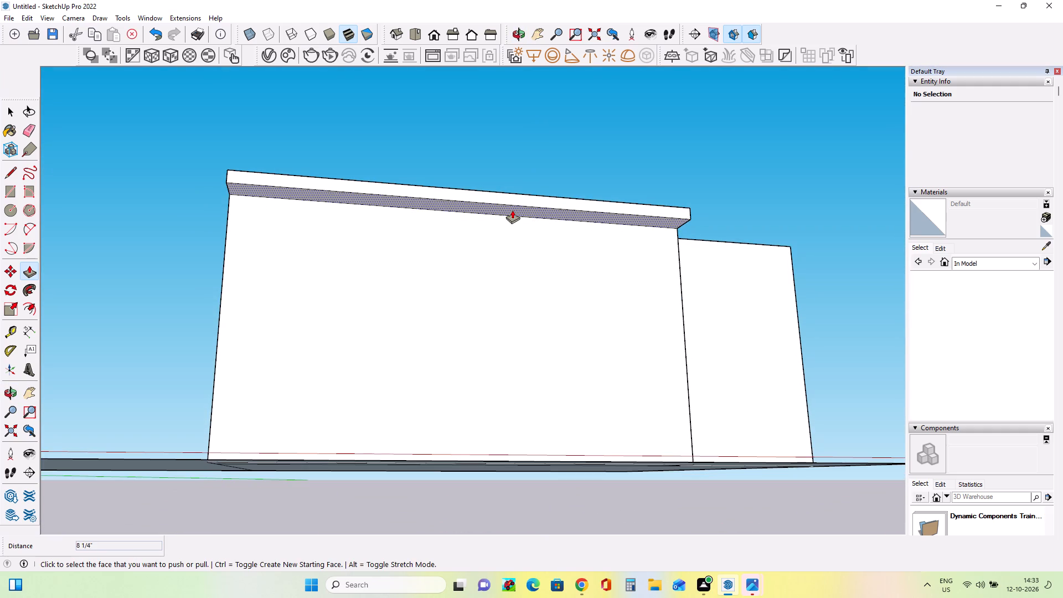
click(512, 210)
click(512, 222)
Push the block's top face down about 8 3/8" to lower the roof and thin the band.
middle_drag(598, 182, 601, 327)
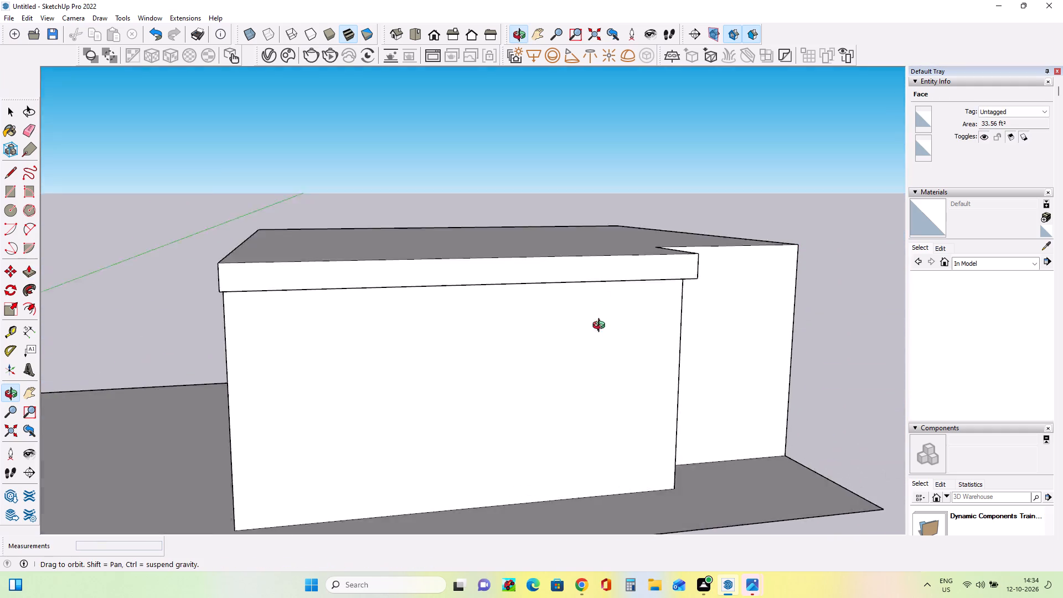
middle_drag(601, 327, 581, 403)
click(564, 275)
click(564, 286)
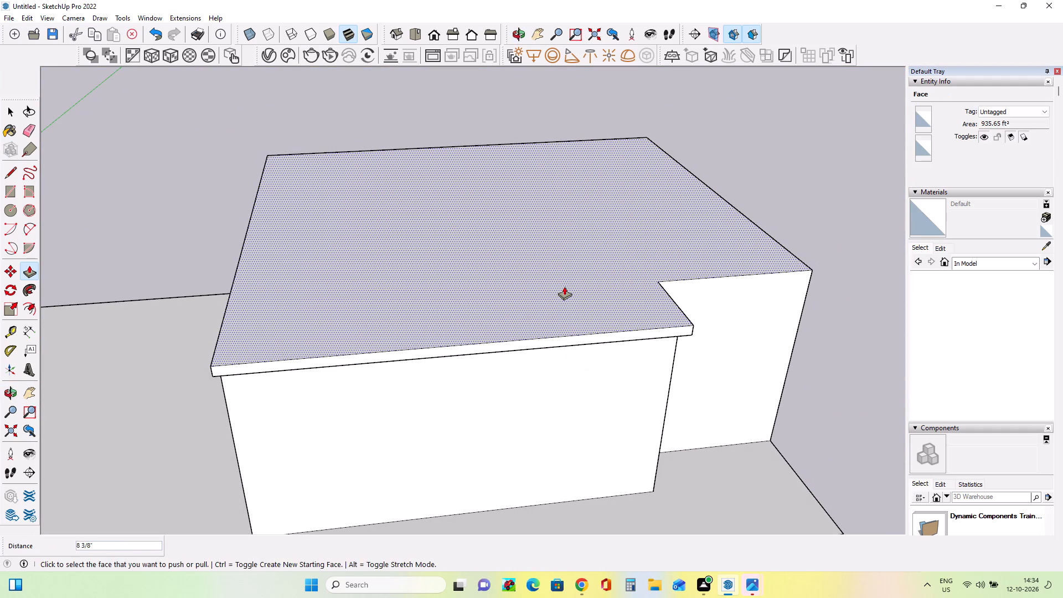
Examine the building's overall proportions and lower floors in the reference image against the modelled block.
middle_drag(760, 338, 726, 249)
middle_click(726, 250)
scroll(726, 250, down, 4)
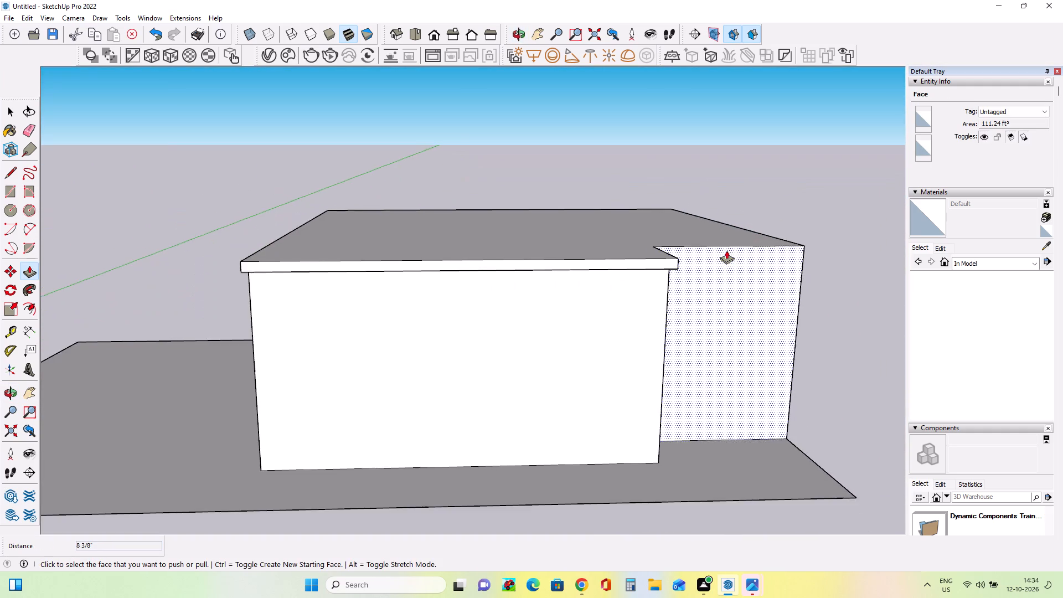
scroll(727, 248, down, 3)
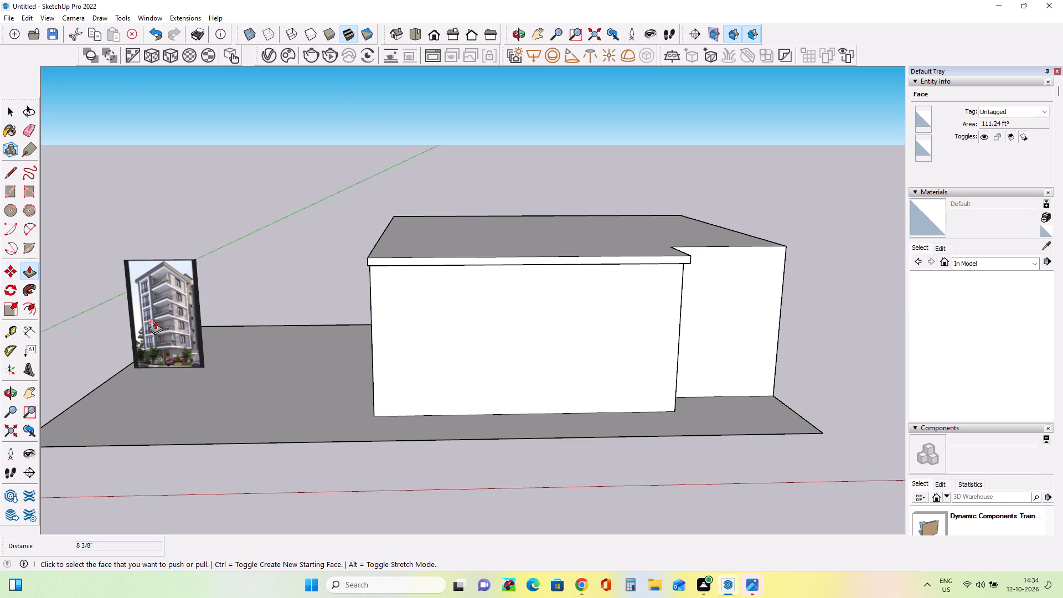
scroll(137, 325, up, 4)
scroll(217, 338, up, 2)
middle_drag(217, 338, 211, 351)
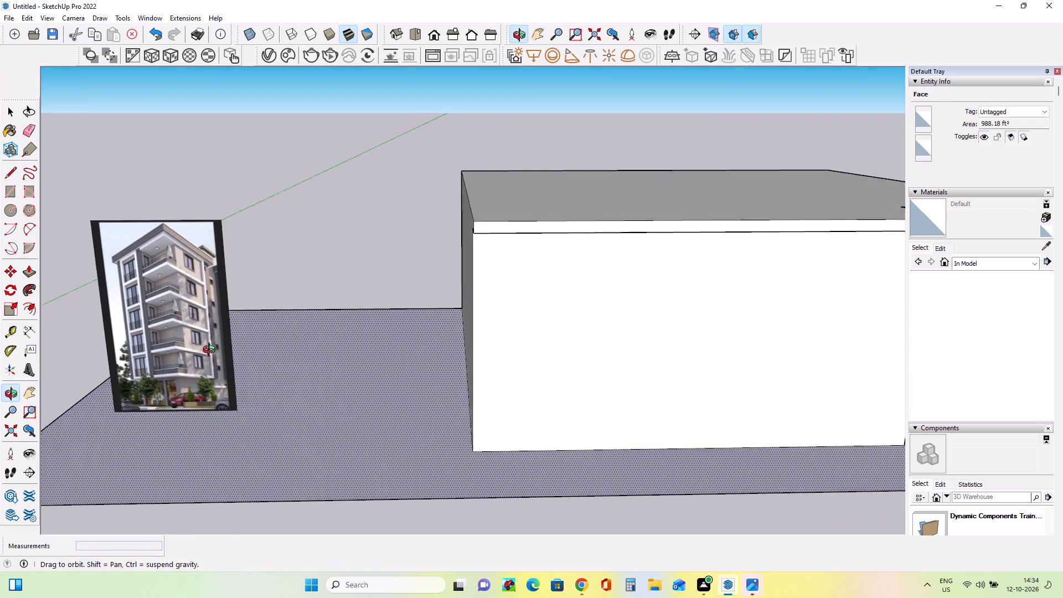
middle_drag(211, 351, 202, 352)
scroll(201, 353, up, 13)
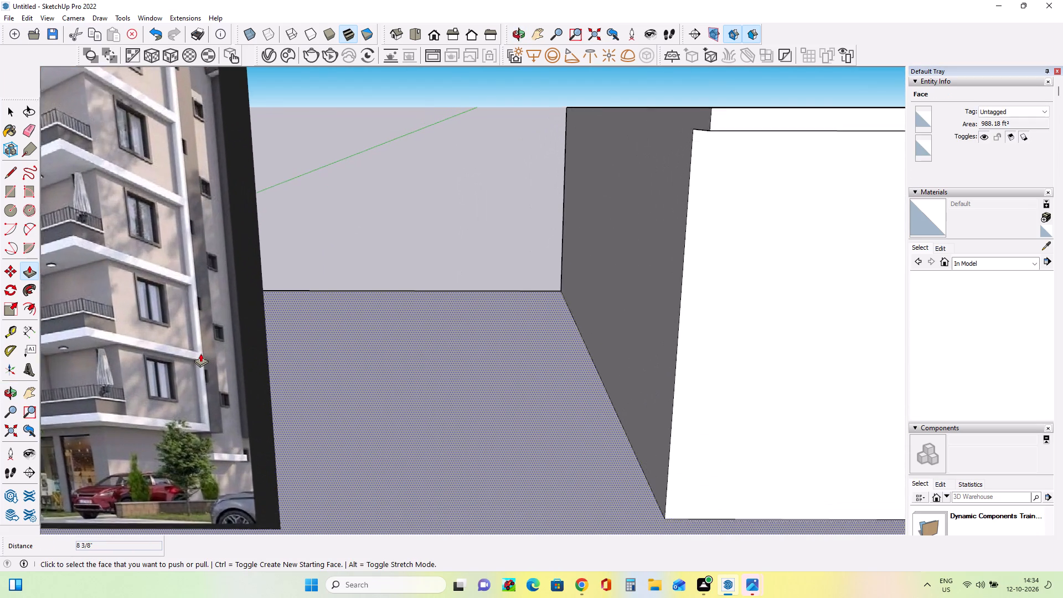
scroll(200, 353, up, 1)
scroll(200, 353, down, 12)
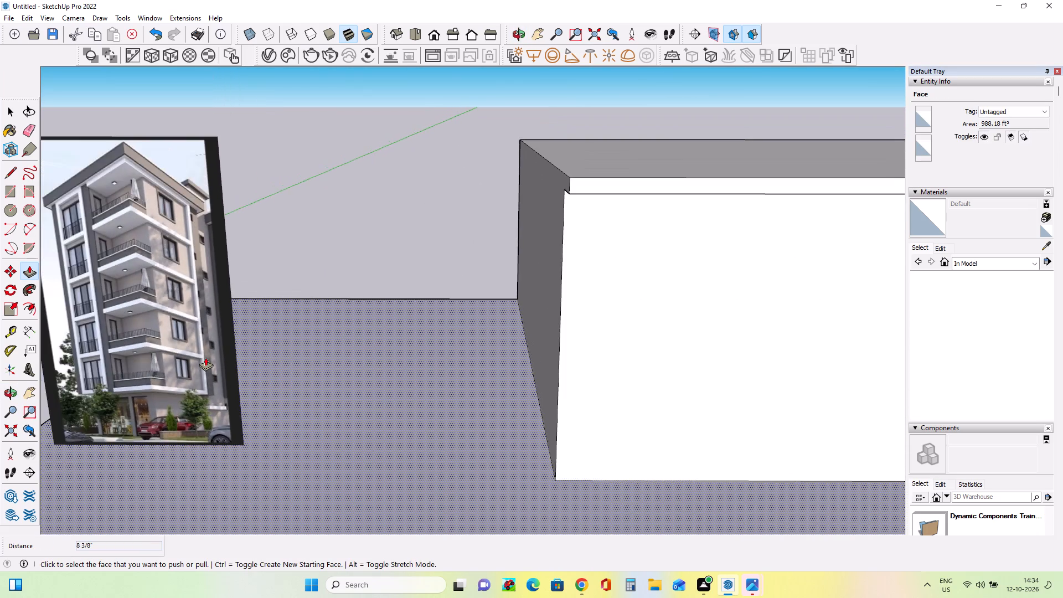
scroll(205, 357, down, 3)
Push the block's side wall next to the reference image inward about 3' 8 15/16" to shorten the front facade.
middle_drag(409, 398, 529, 395)
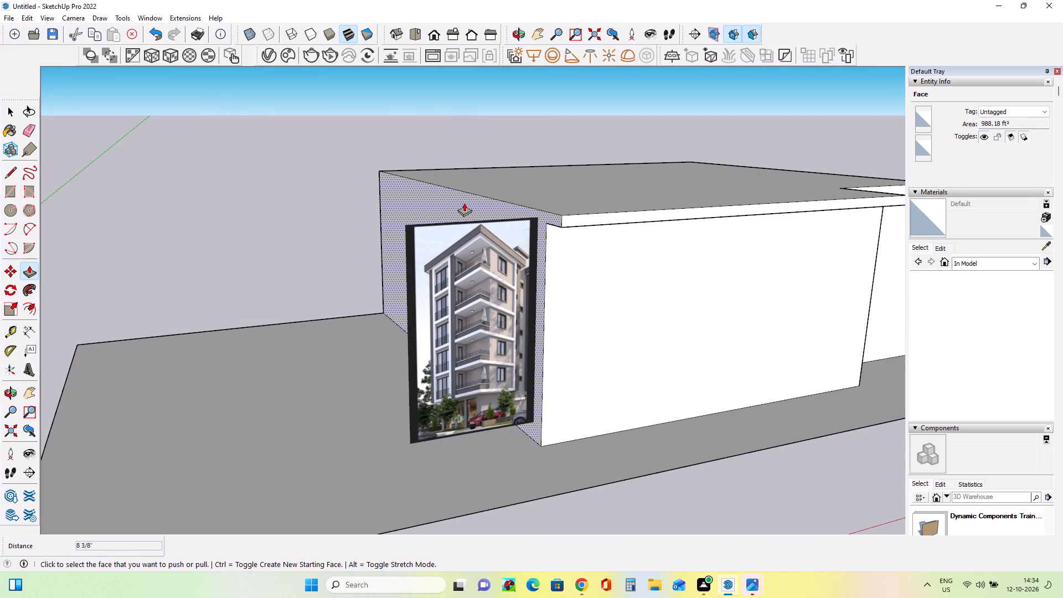
click(464, 203)
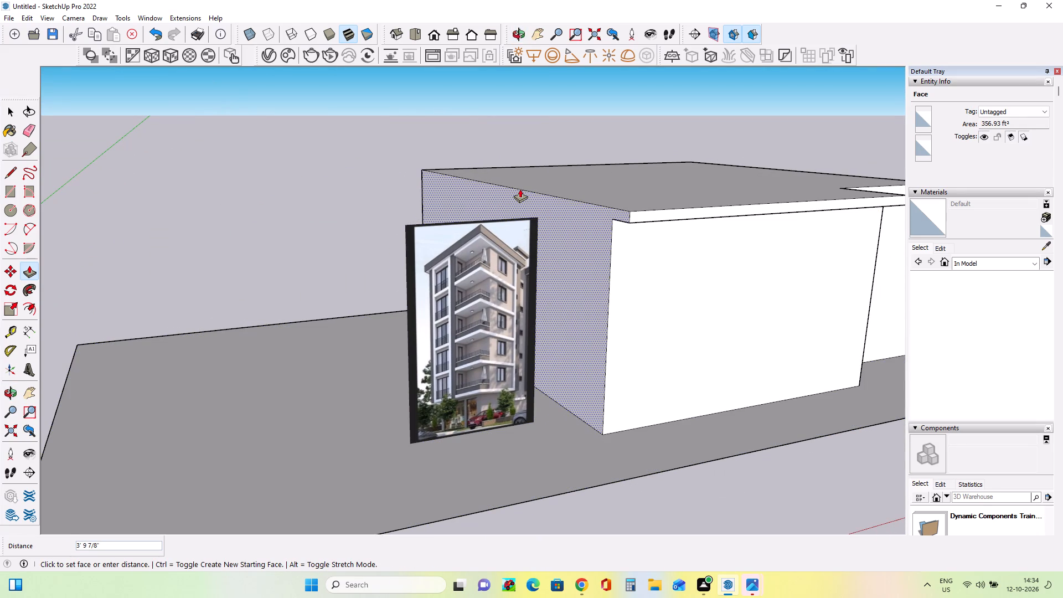
click(519, 189)
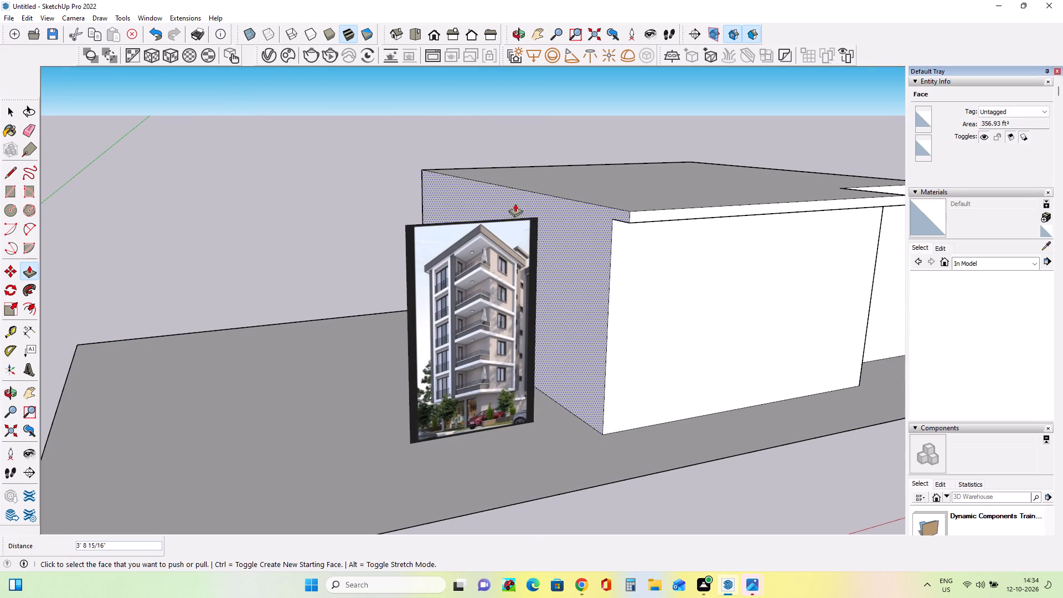
Study the balconies and facade proportions in the reference image and compare them with the shortened block.
middle_drag(633, 270, 524, 251)
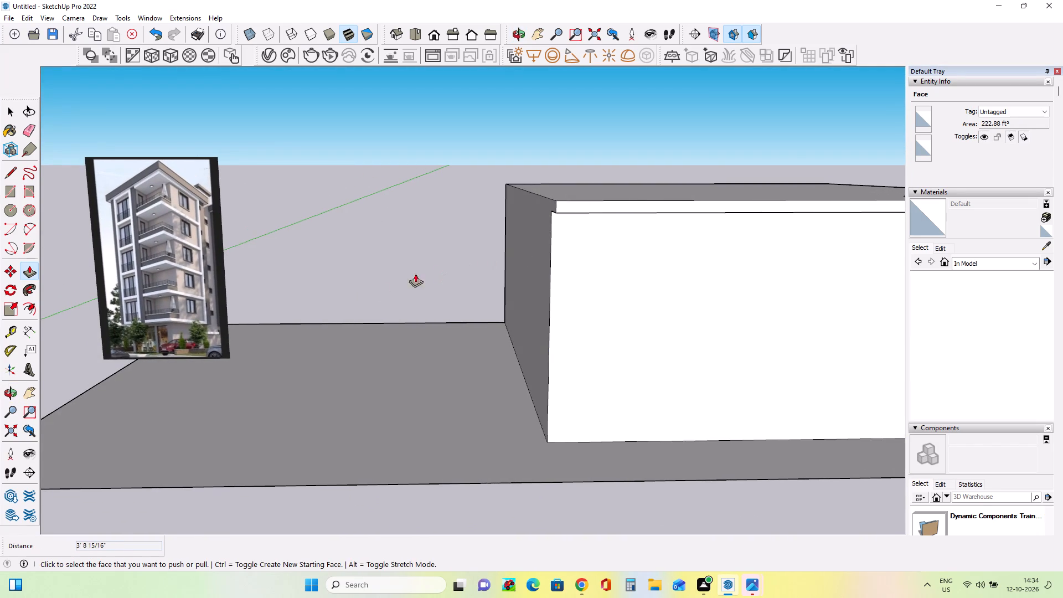
scroll(278, 276, up, 3)
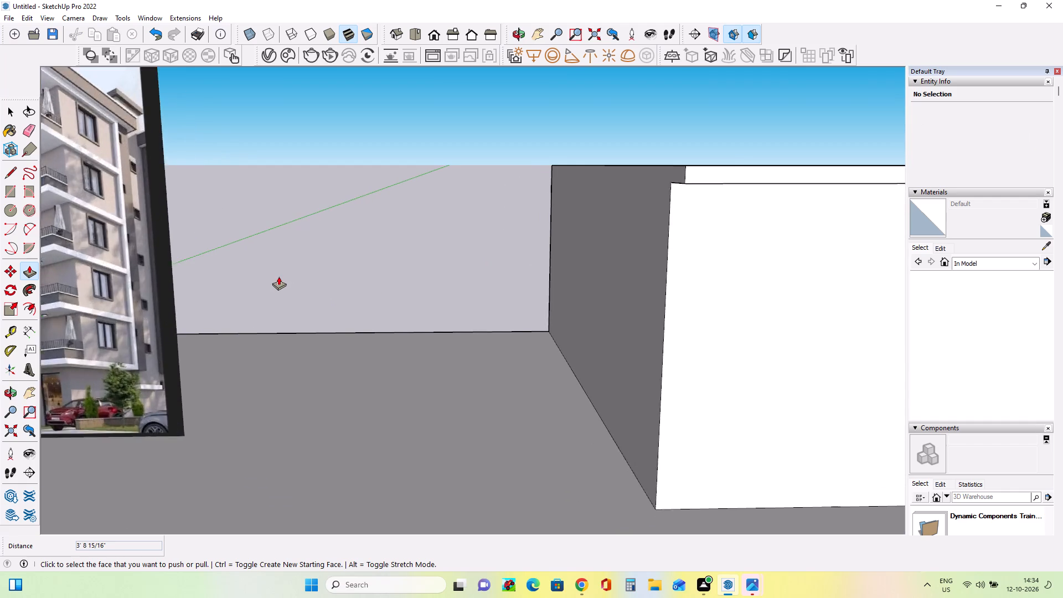
scroll(278, 276, up, 1)
scroll(364, 276, down, 7)
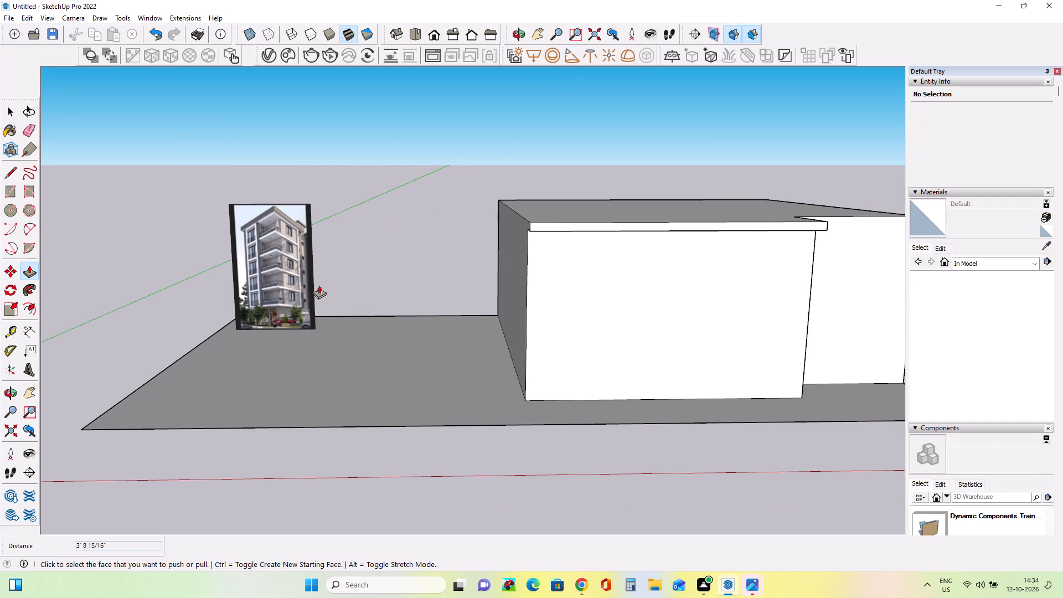
scroll(312, 291, up, 8)
scroll(307, 290, down, 5)
scroll(307, 285, up, 1)
scroll(307, 285, down, 1)
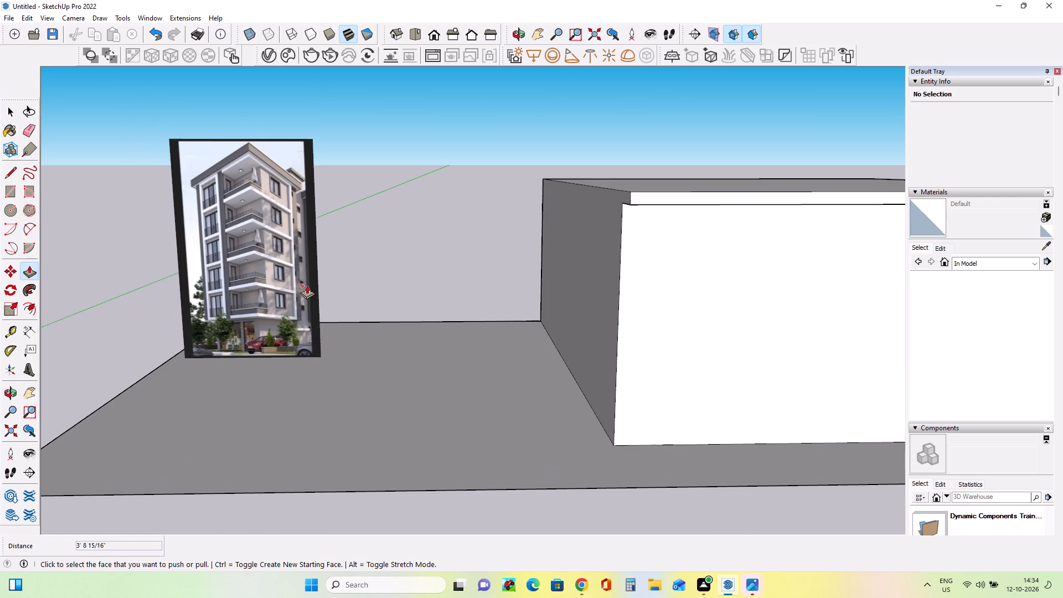
scroll(307, 285, down, 6)
scroll(297, 290, up, 5)
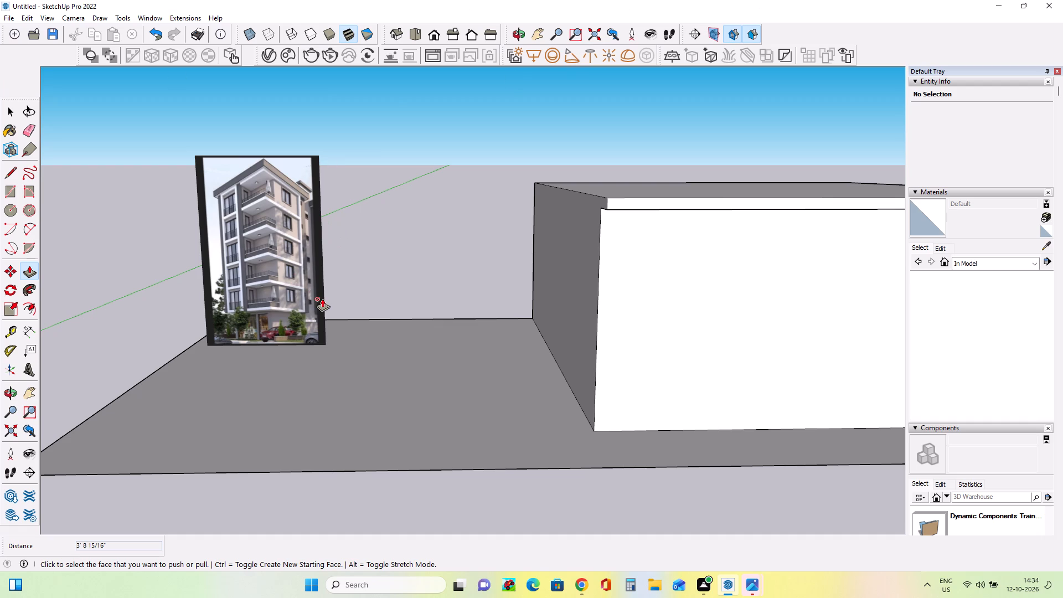
scroll(322, 298, down, 15)
scroll(417, 299, down, 5)
scroll(564, 295, up, 2)
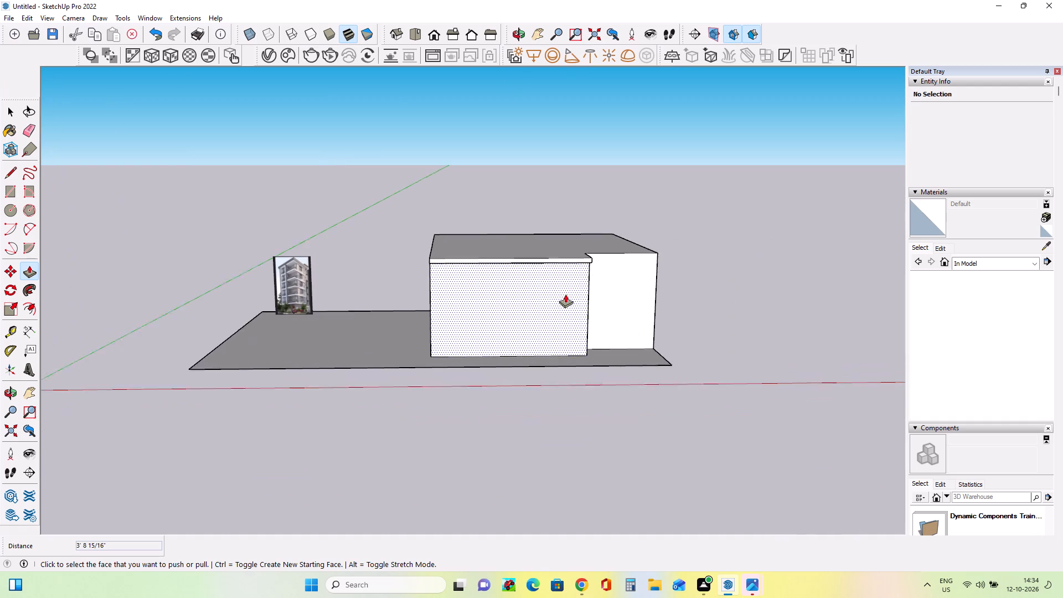
scroll(565, 294, up, 1)
scroll(264, 292, up, 2)
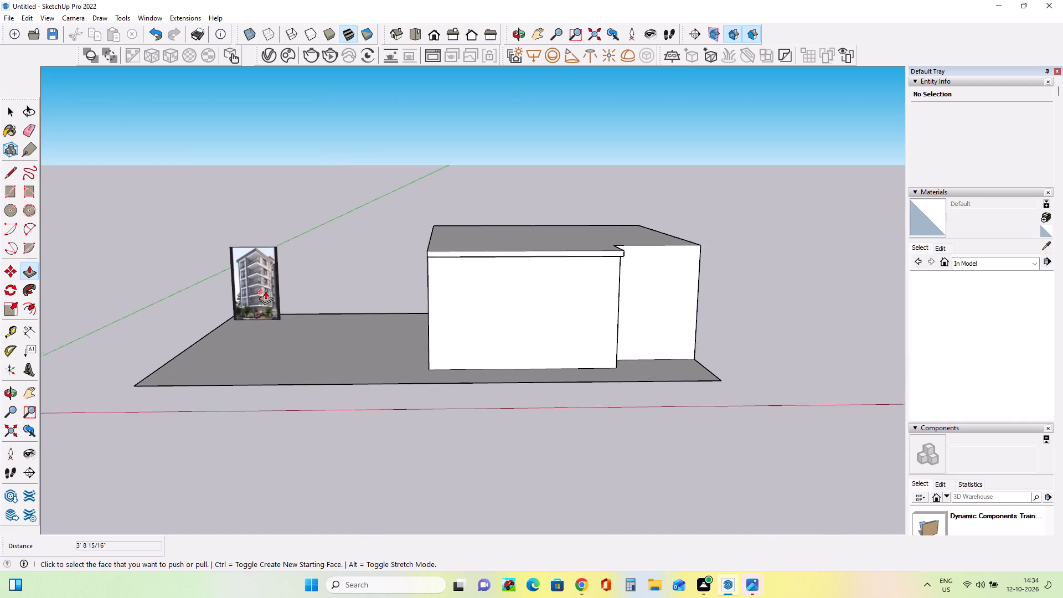
scroll(265, 291, up, 19)
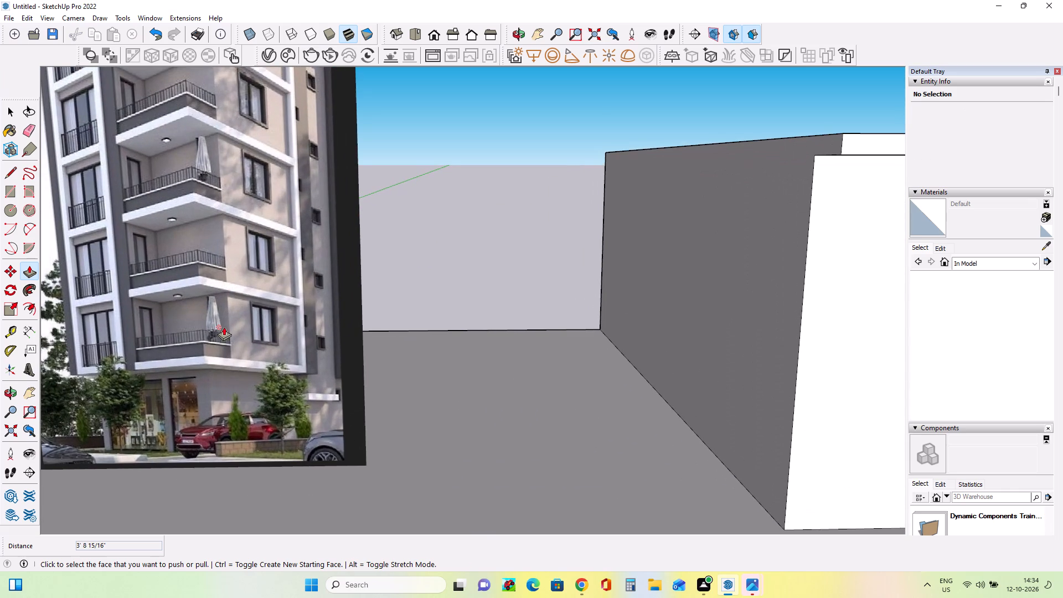
middle_drag(225, 328, 251, 315)
scroll(251, 315, down, 4)
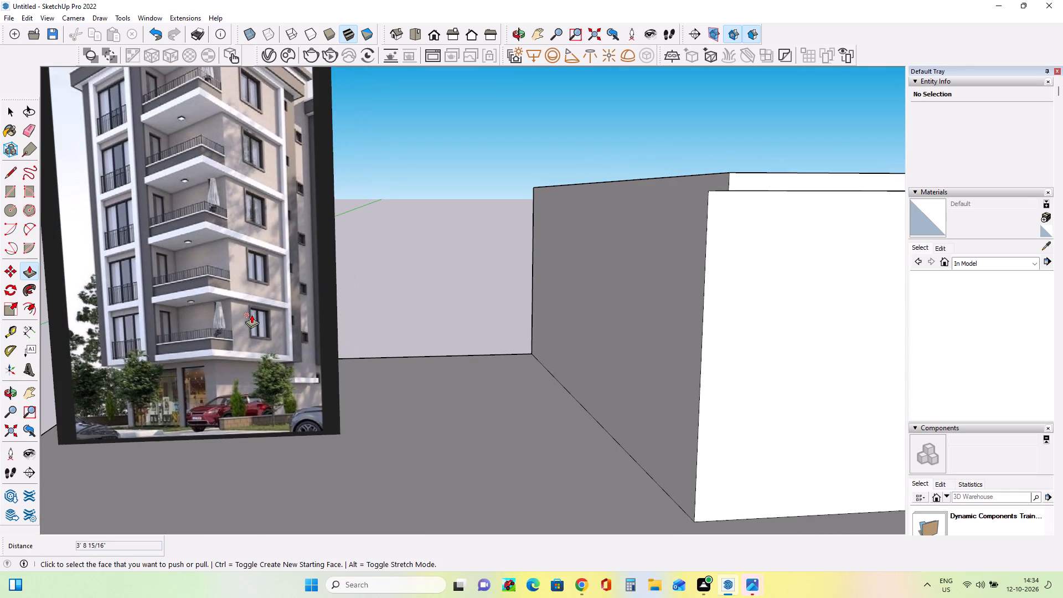
Inspect the reference's ground-floor shopfront, corner and first-floor band alongside the block's side and front walls.
middle_drag(254, 315, 420, 281)
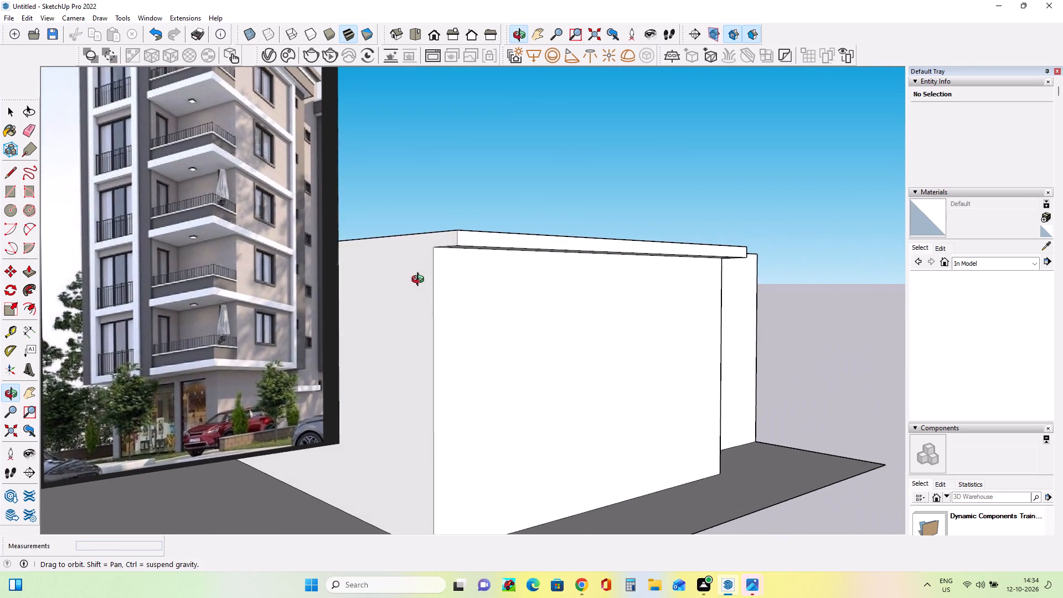
middle_drag(420, 281, 436, 280)
scroll(439, 282, down, 6)
middle_drag(452, 285, 465, 285)
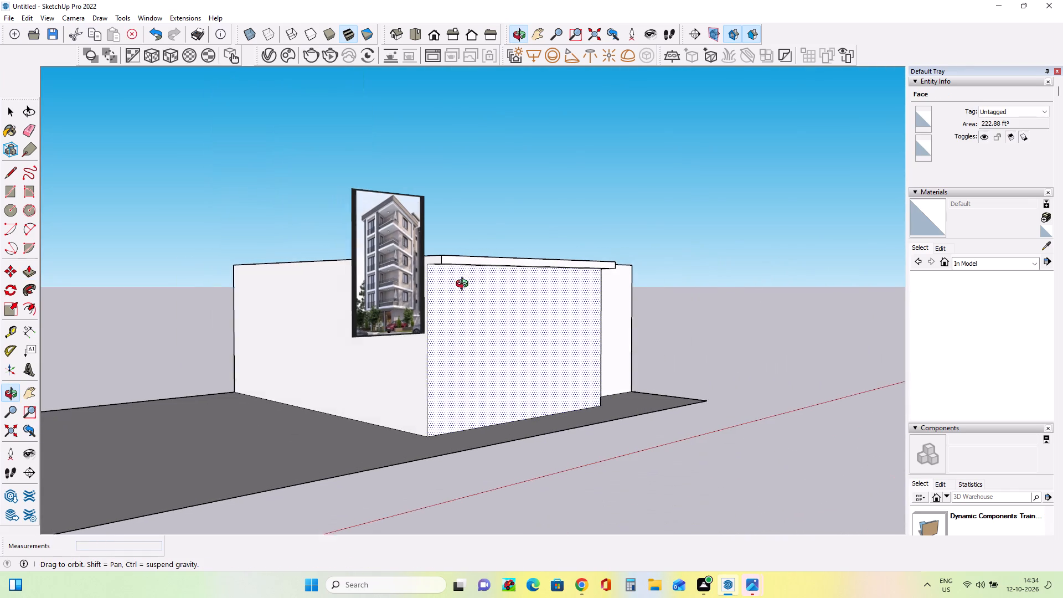
middle_drag(465, 285, 563, 287)
middle_drag(564, 287, 477, 291)
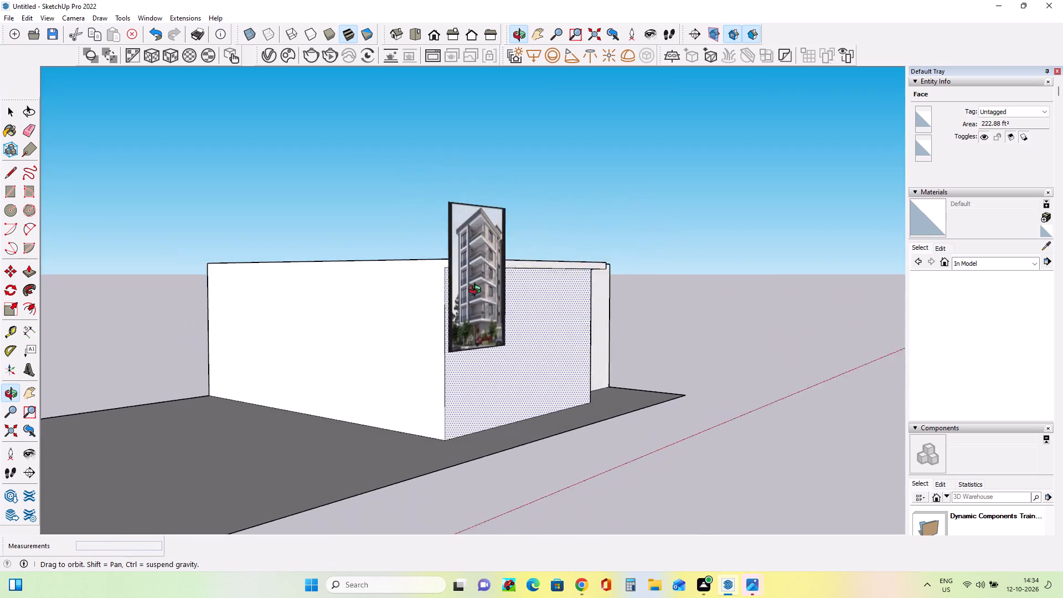
middle_drag(477, 291, 410, 302)
scroll(226, 368, up, 5)
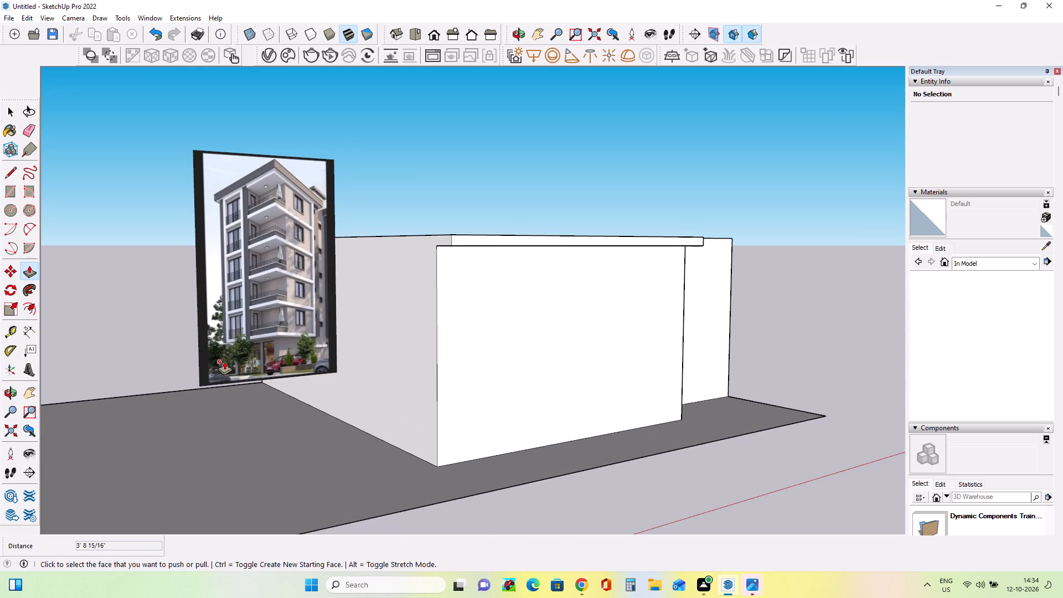
scroll(224, 361, up, 10)
scroll(247, 368, down, 1)
scroll(247, 368, up, 8)
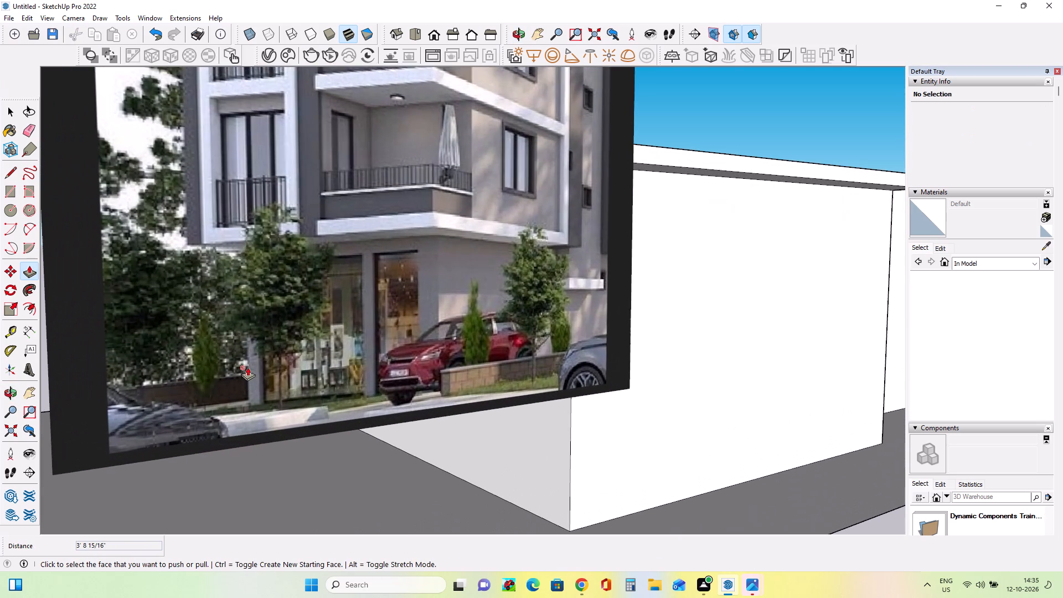
middle_drag(251, 368, 265, 367)
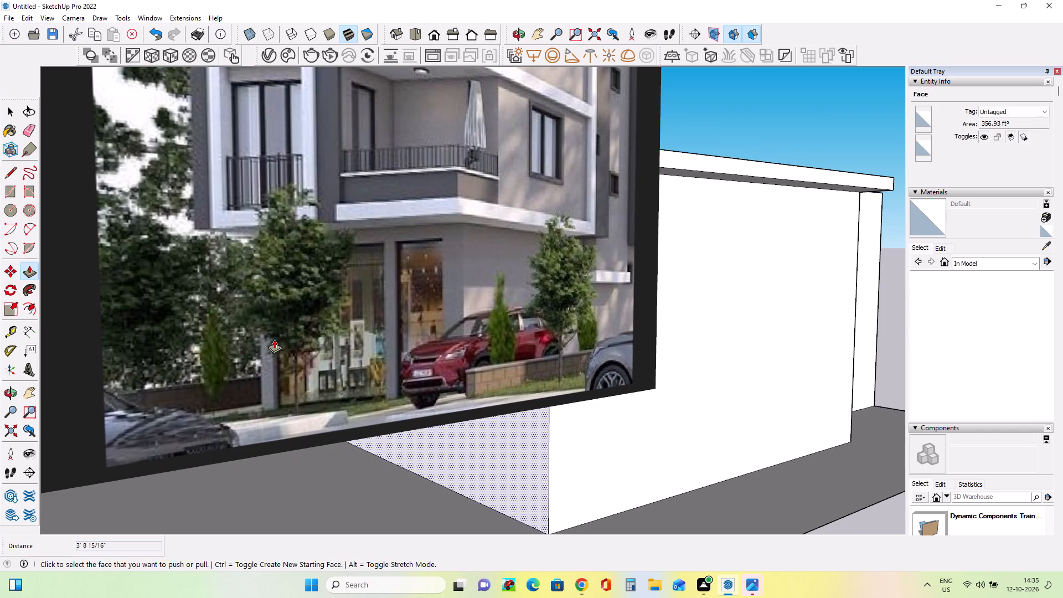
scroll(274, 339, down, 5)
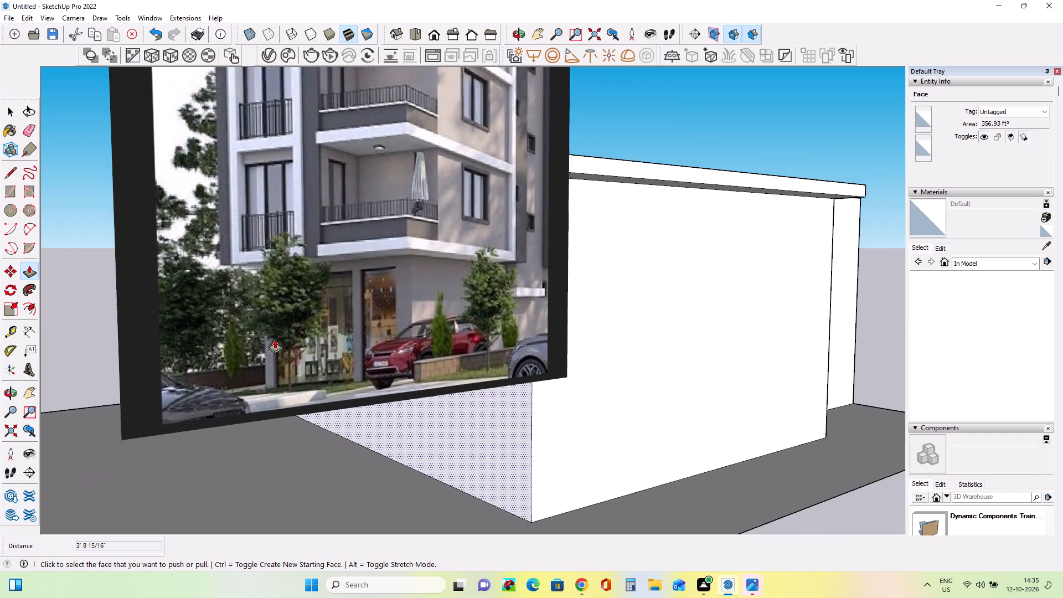
scroll(275, 339, up, 1)
scroll(275, 339, down, 19)
middle_drag(377, 336, 379, 339)
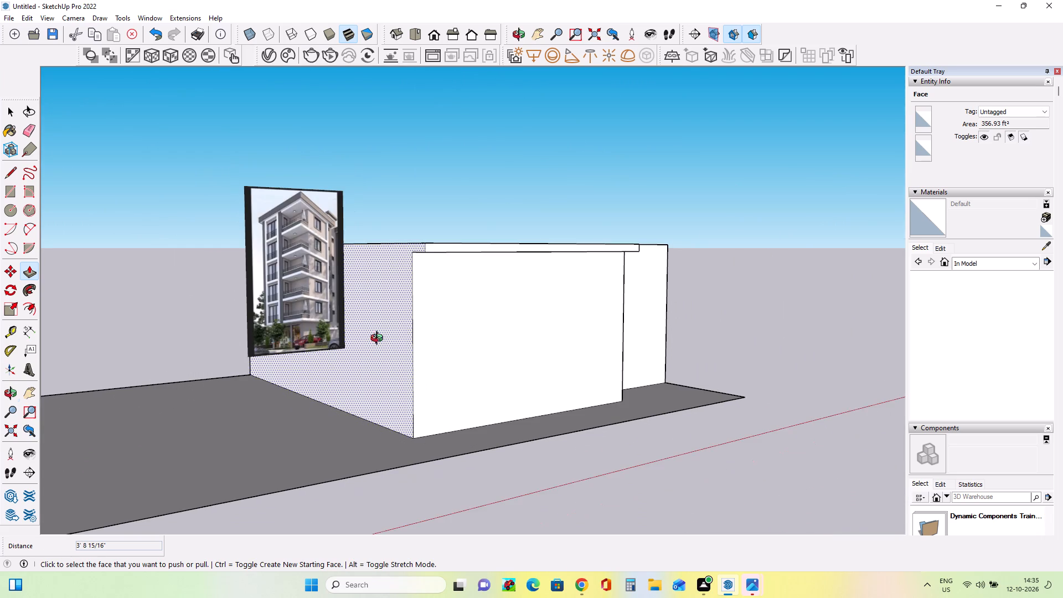
Pull the block's top face up about 5 1/8" to thicken the projecting band.
middle_drag(379, 339, 322, 367)
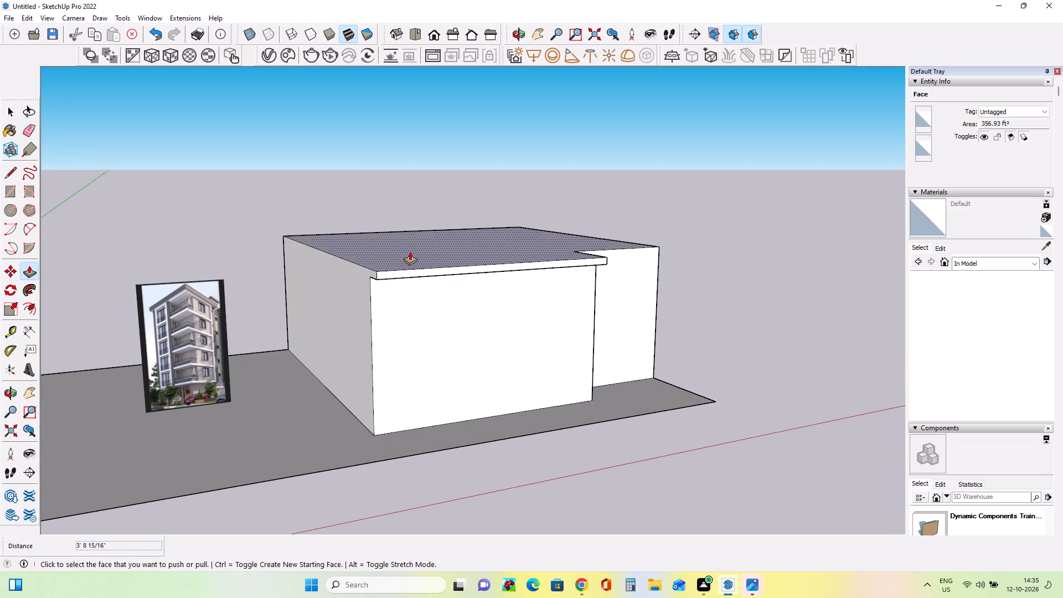
click(410, 251)
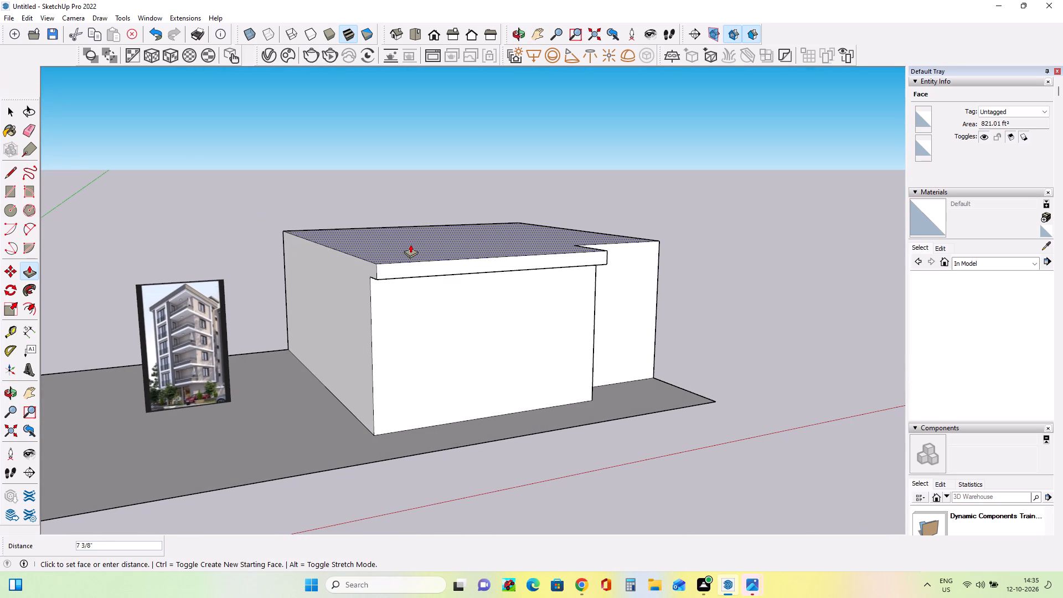
click(410, 246)
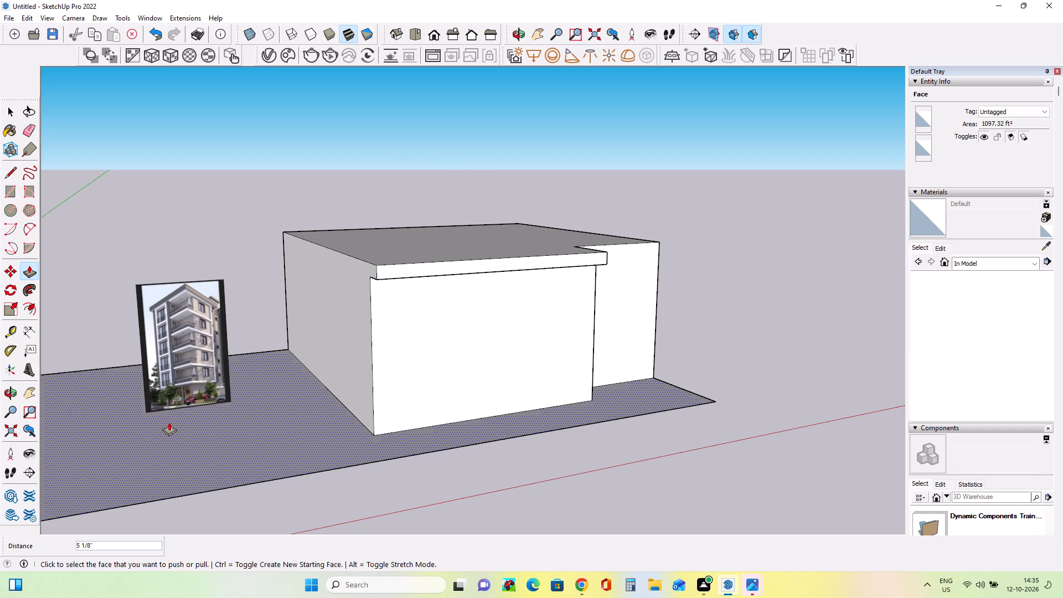
Examine the reference's ground floor and lower balconies alongside the block's side wall, front wall and projecting band.
middle_drag(68, 401, 143, 387)
scroll(152, 387, down, 1)
scroll(287, 393, up, 4)
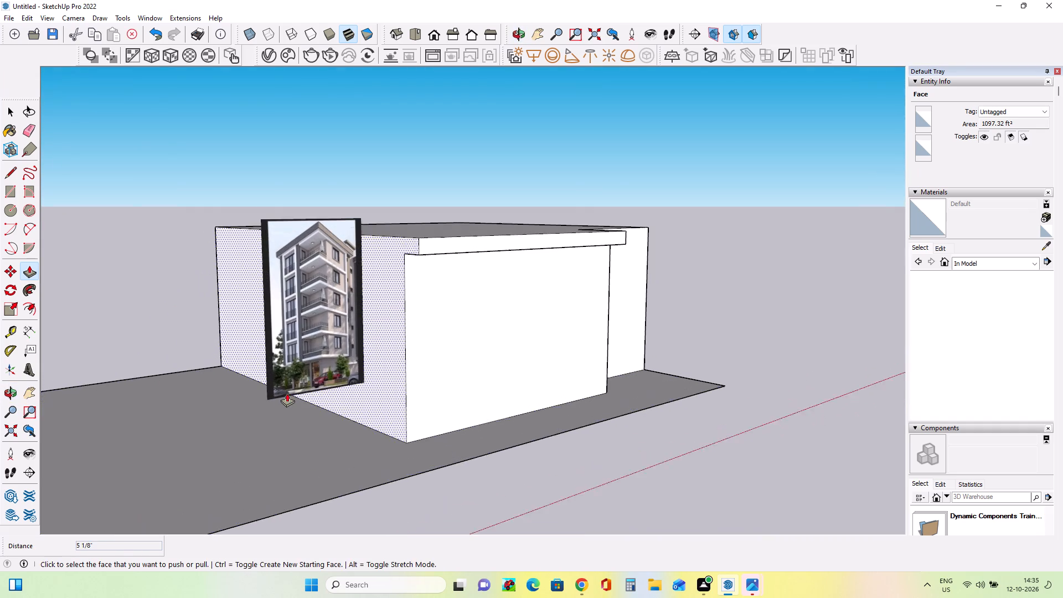
scroll(287, 393, up, 3)
scroll(289, 394, down, 1)
scroll(289, 394, up, 12)
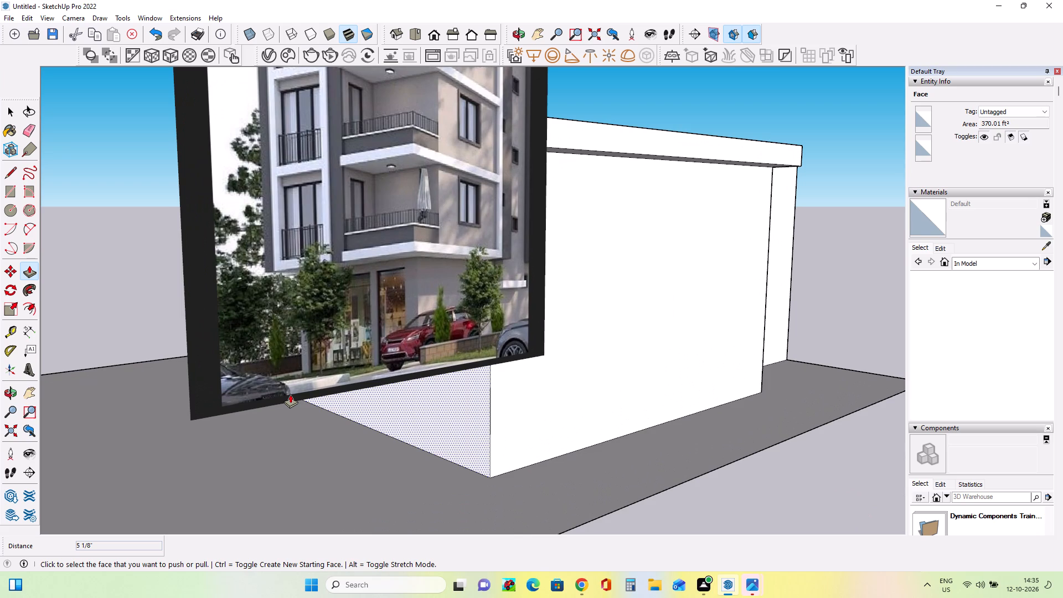
scroll(293, 399, down, 3)
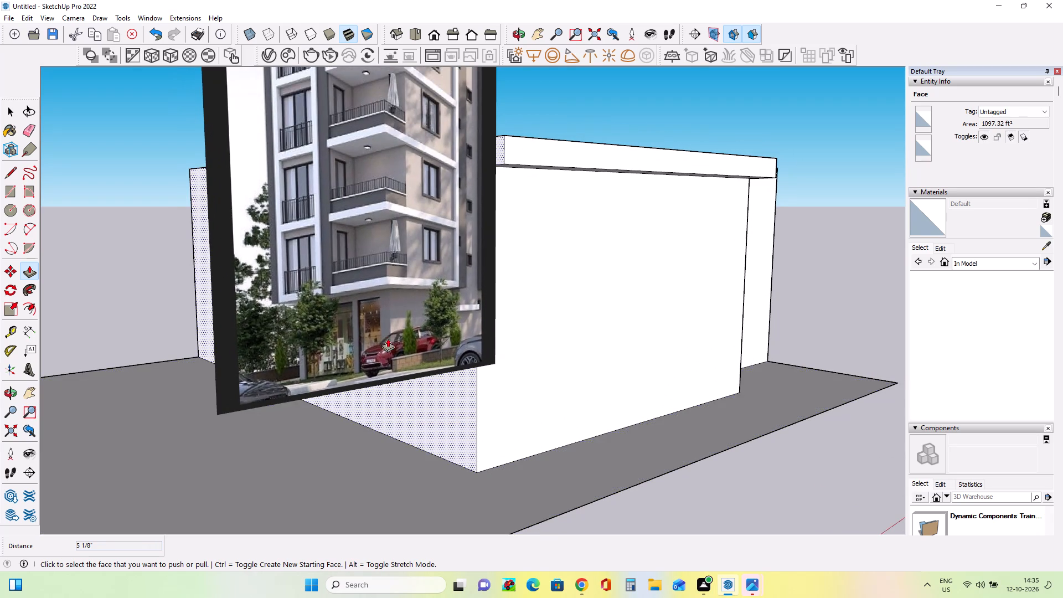
scroll(388, 338, down, 13)
middle_drag(506, 365, 498, 368)
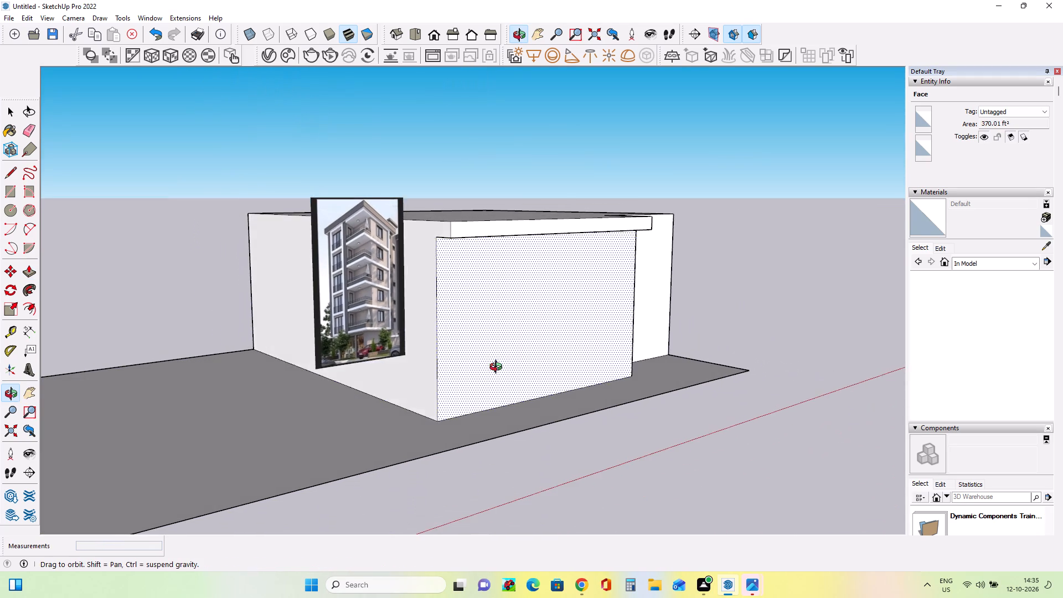
middle_drag(498, 368, 471, 363)
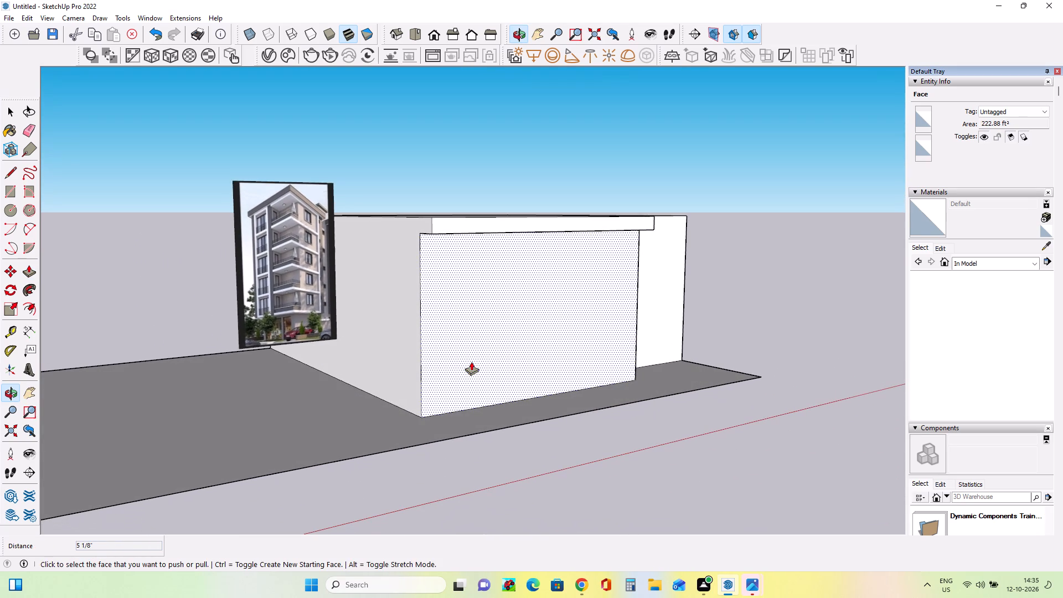
Push the block's top face down about 6 3/8" to thin the projecting band.
middle_drag(487, 318, 394, 352)
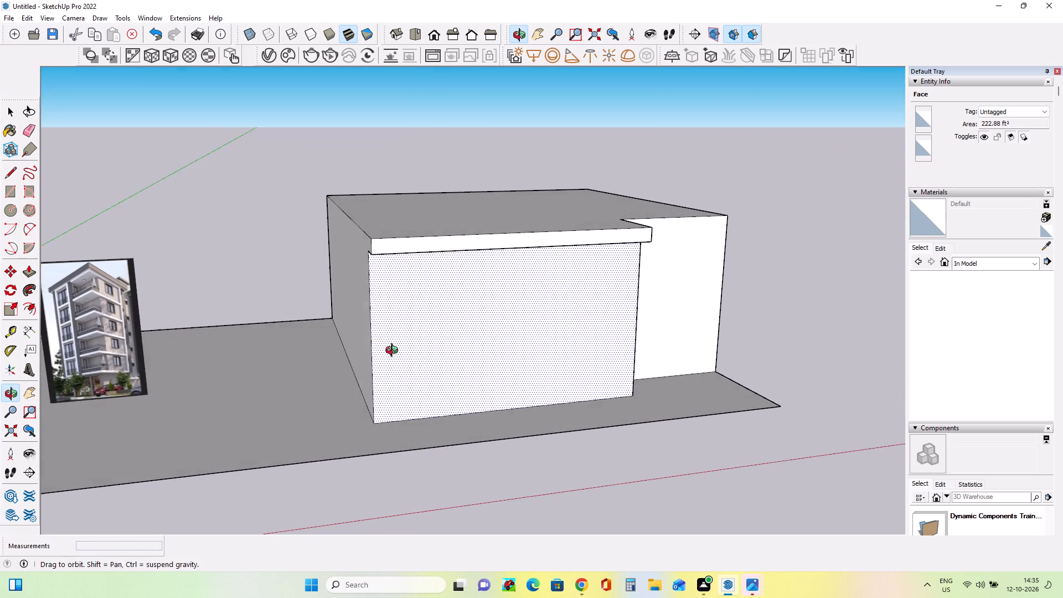
middle_drag(394, 352, 393, 365)
click(437, 202)
click(440, 208)
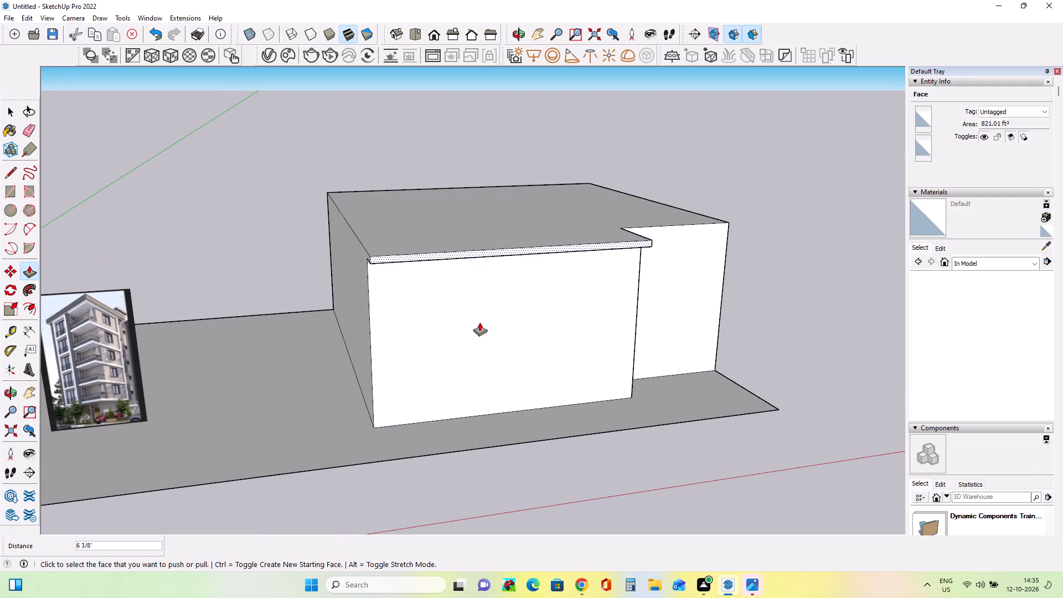
Pull the underside of the projecting band down about 2' 6 1/16".
middle_drag(485, 331, 464, 194)
click(463, 200)
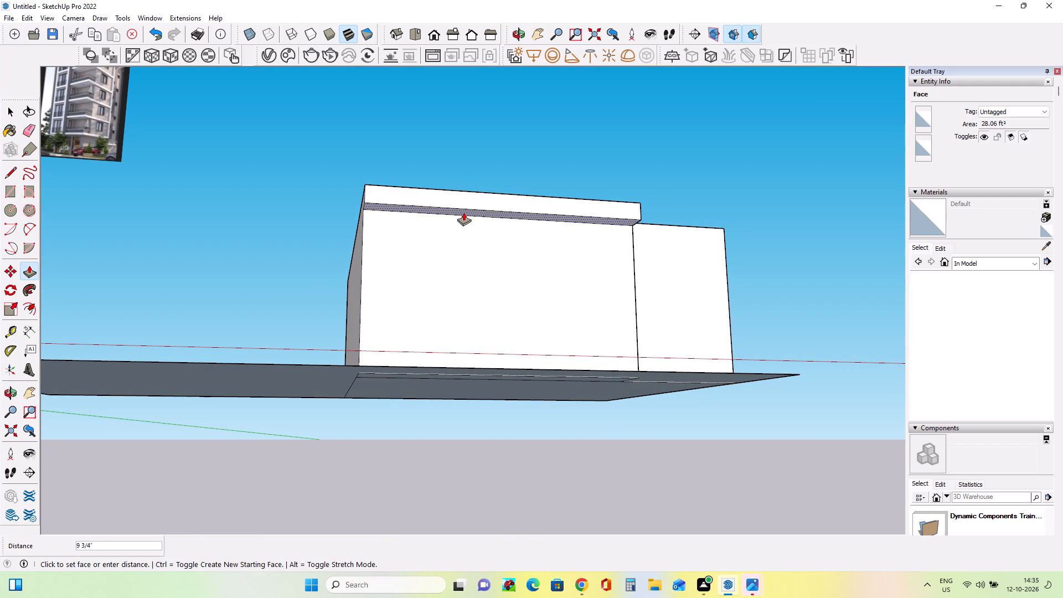
click(465, 236)
Push the block's top face down about 1' 9 1/8" to reduce the overall height and band thickness.
middle_drag(502, 184, 524, 328)
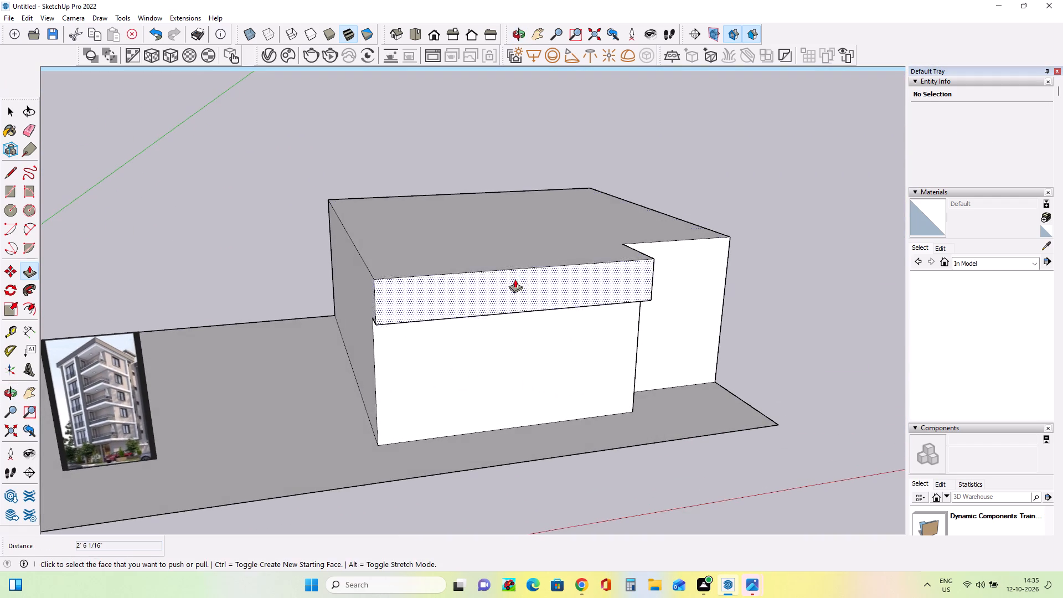
click(497, 227)
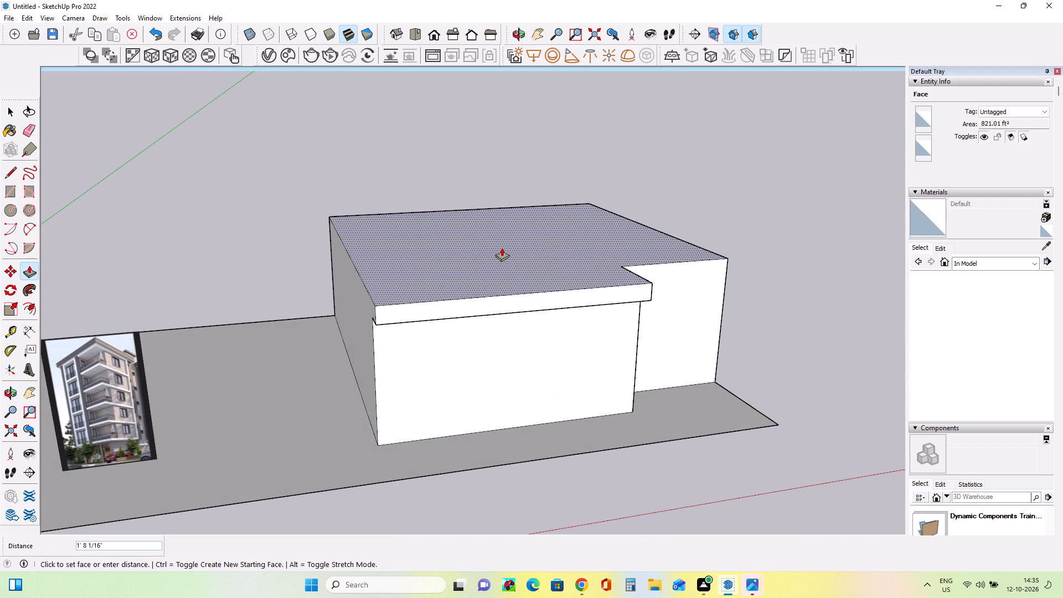
click(502, 248)
Compare the lowered block and its projecting band with the ground floor and first-floor band in the reference image.
middle_drag(587, 355, 541, 317)
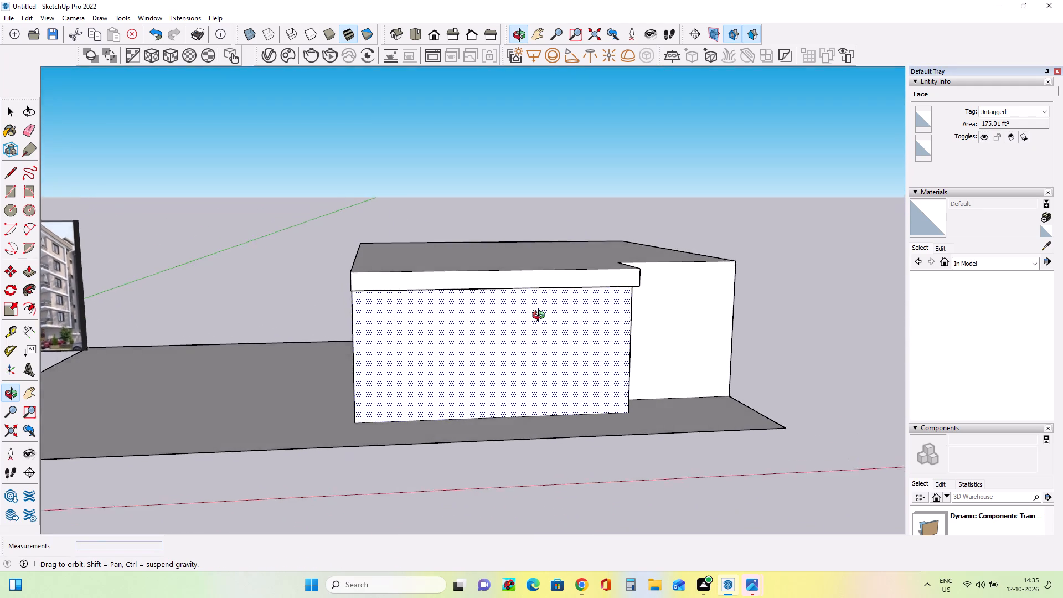
middle_drag(541, 317, 535, 344)
middle_drag(459, 369, 549, 355)
middle_drag(539, 359, 504, 358)
middle_drag(469, 276, 473, 290)
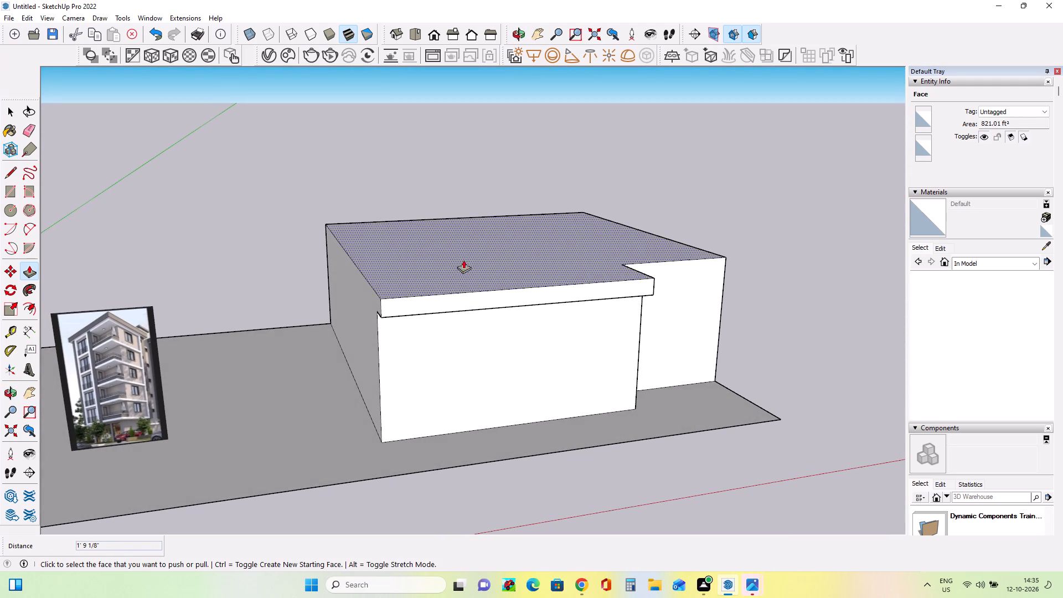
scroll(132, 429, up, 8)
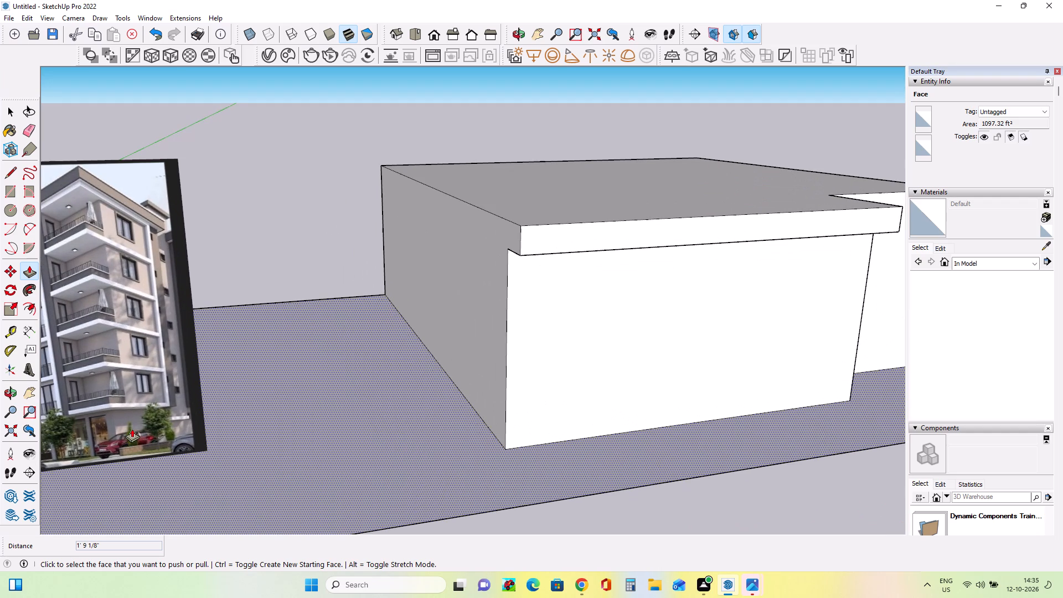
scroll(132, 429, down, 13)
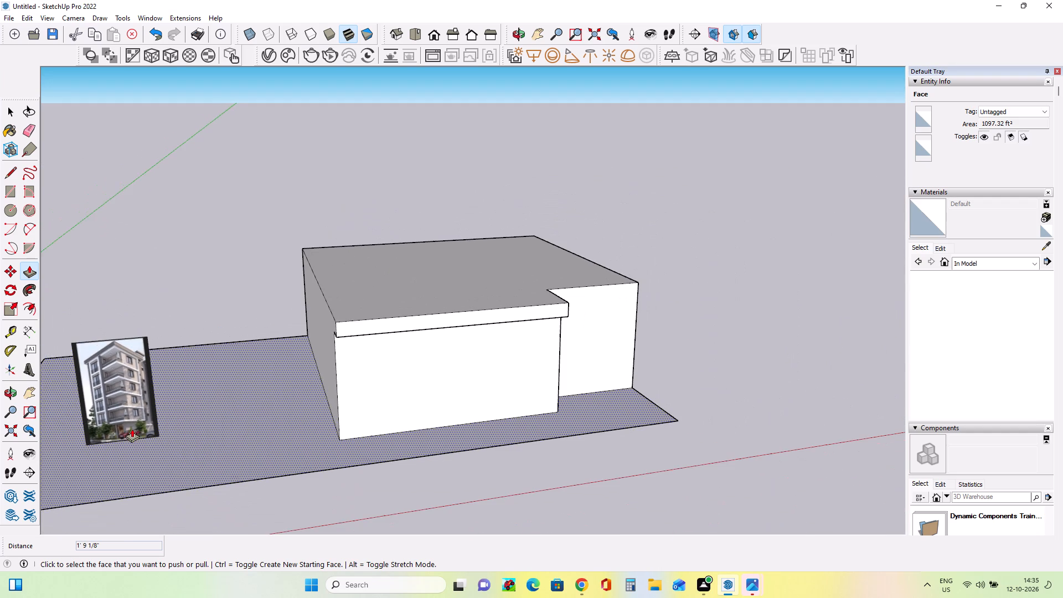
scroll(93, 443, up, 9)
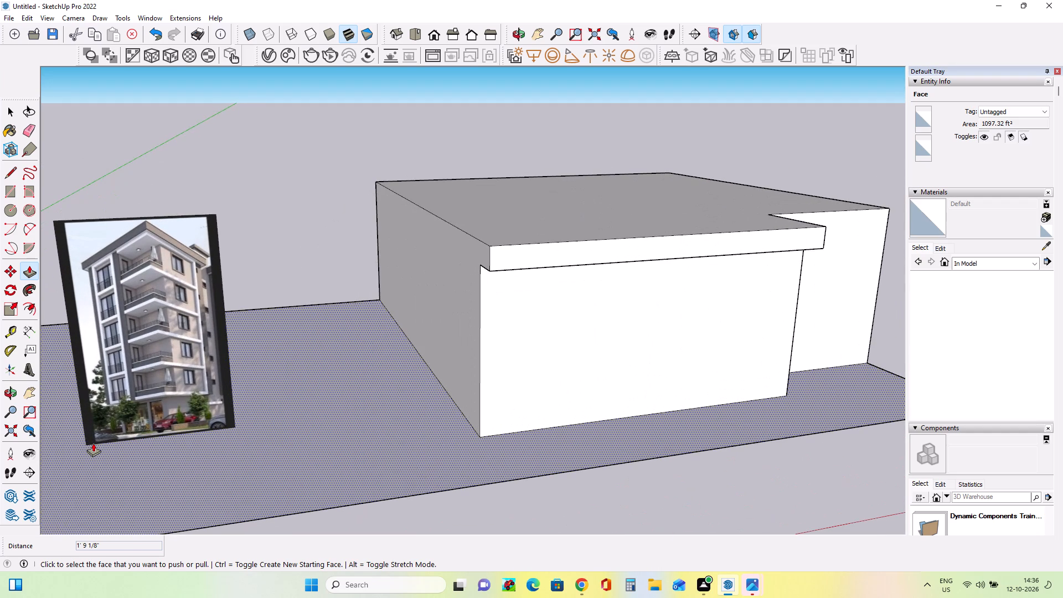
scroll(93, 443, down, 13)
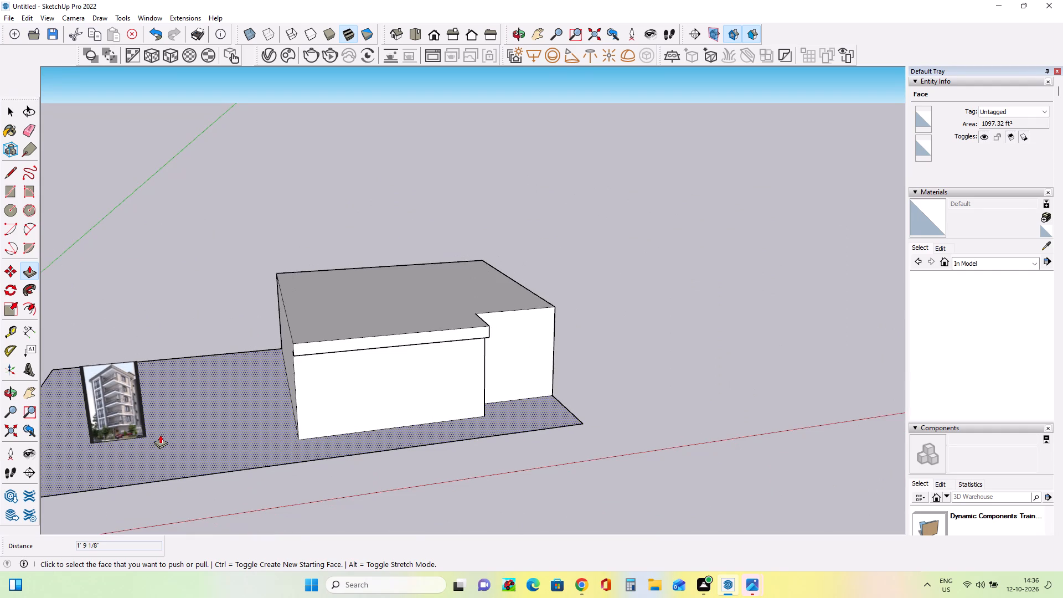
scroll(157, 432, up, 8)
scroll(154, 431, down, 9)
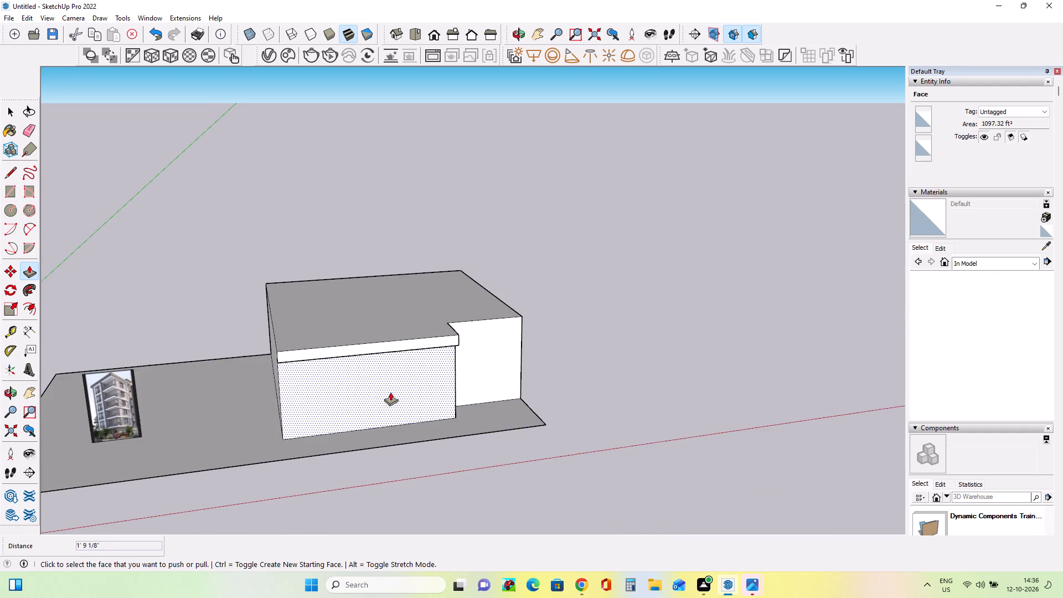
Draw a rectangle on the block's top face from the inner notch corner to the rear edge corner on the reference-image side.
middle_drag(390, 393, 350, 441)
click(8, 198)
middle_drag(483, 330, 481, 346)
click(443, 326)
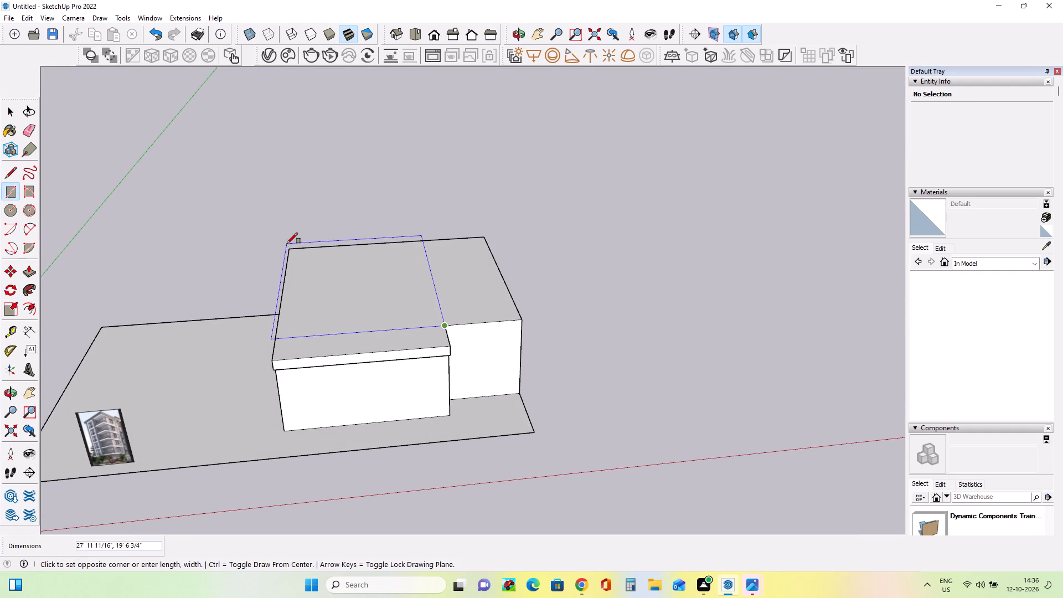
click(291, 251)
middle_drag(457, 426, 452, 410)
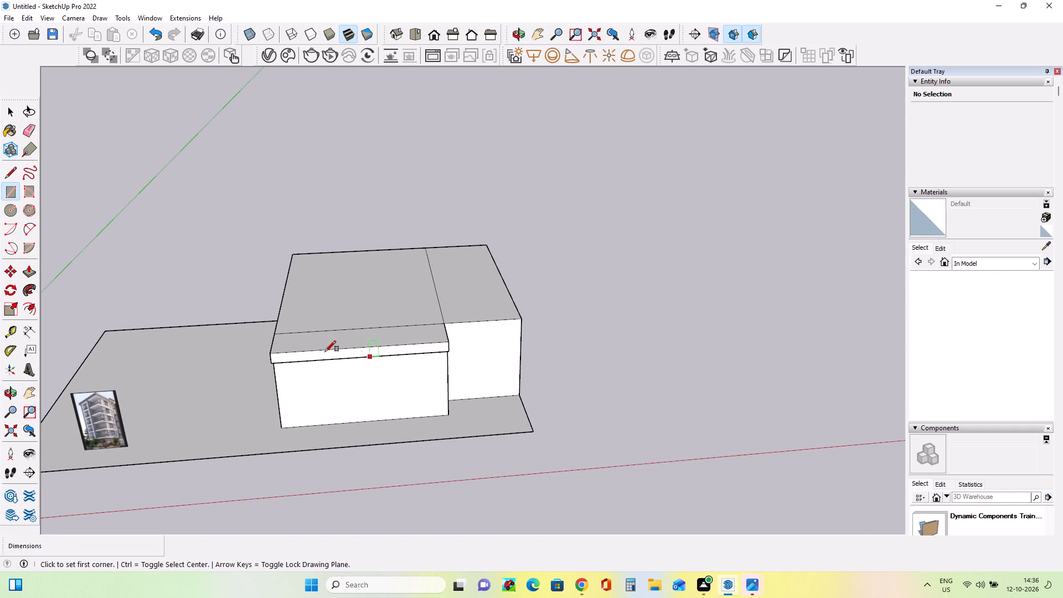
Study the upper floors and balconies in the reference image against the divided top face of the block.
click(9, 195)
middle_drag(515, 272, 521, 313)
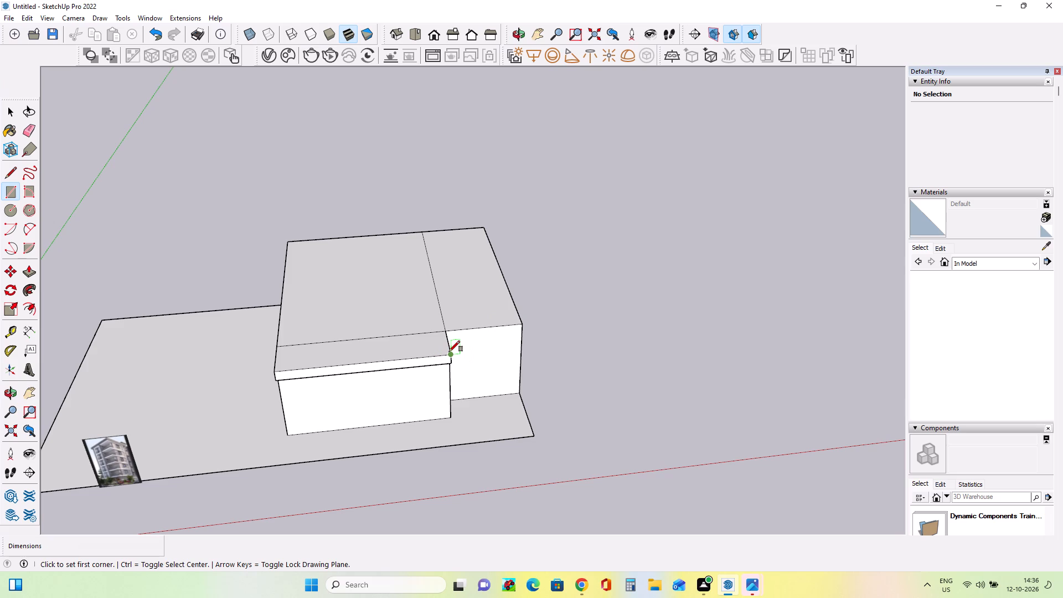
scroll(106, 492, up, 4)
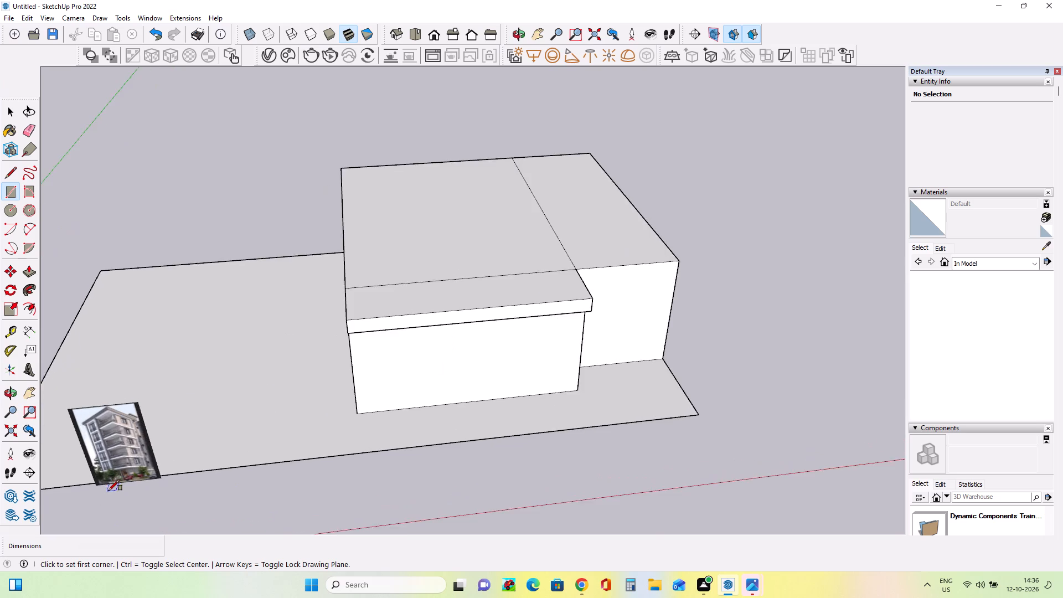
scroll(110, 489, up, 10)
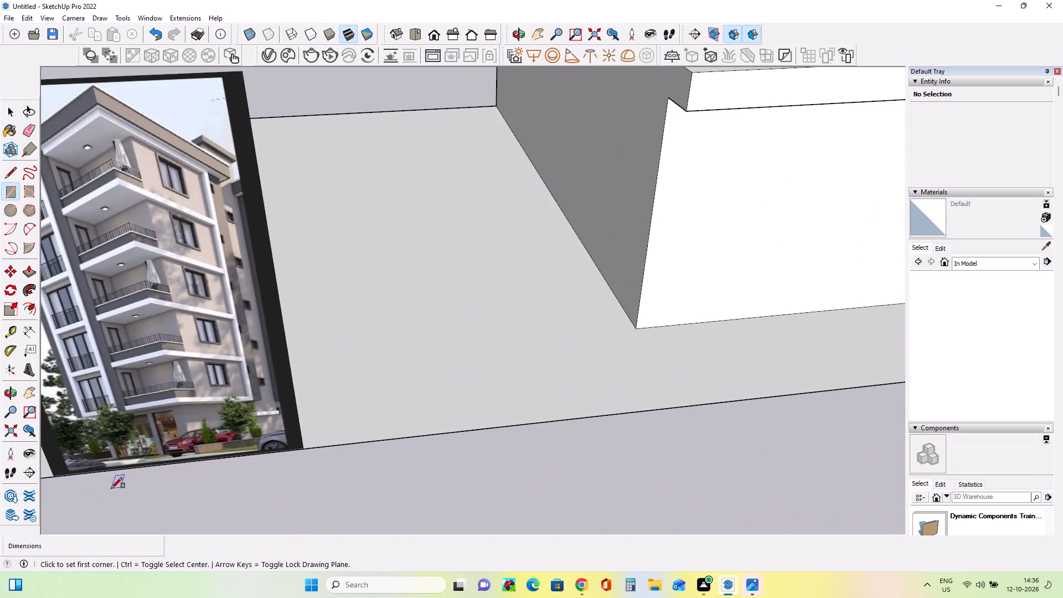
scroll(111, 488, down, 9)
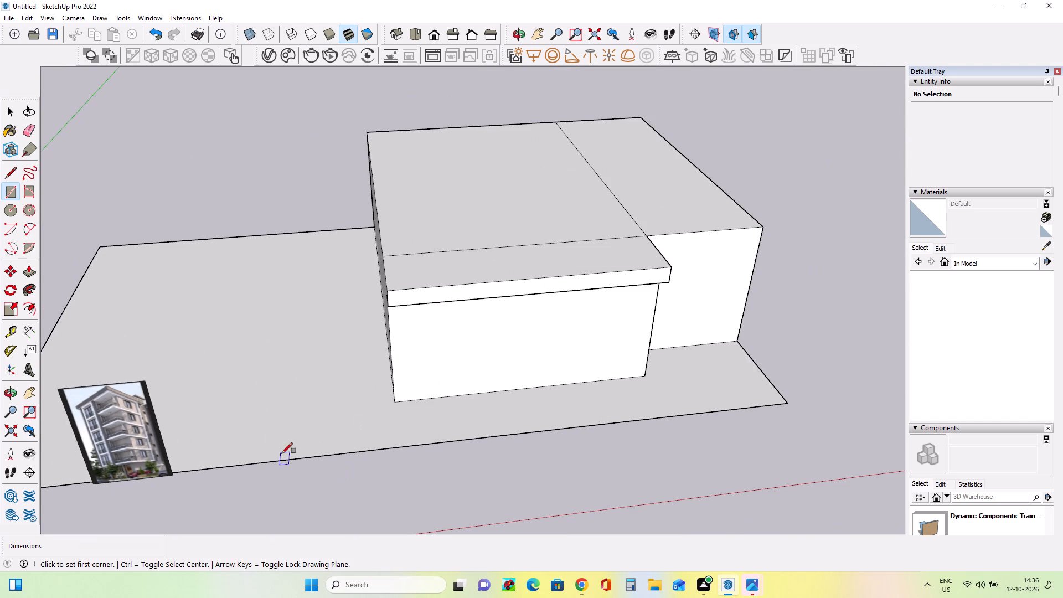
middle_drag(492, 369, 389, 417)
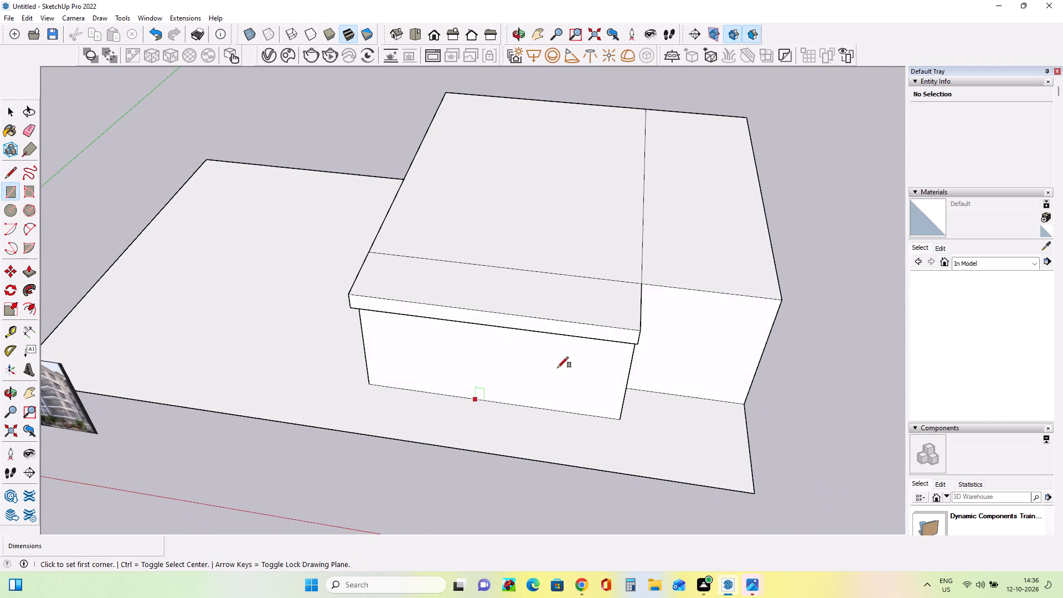
middle_drag(571, 359, 577, 280)
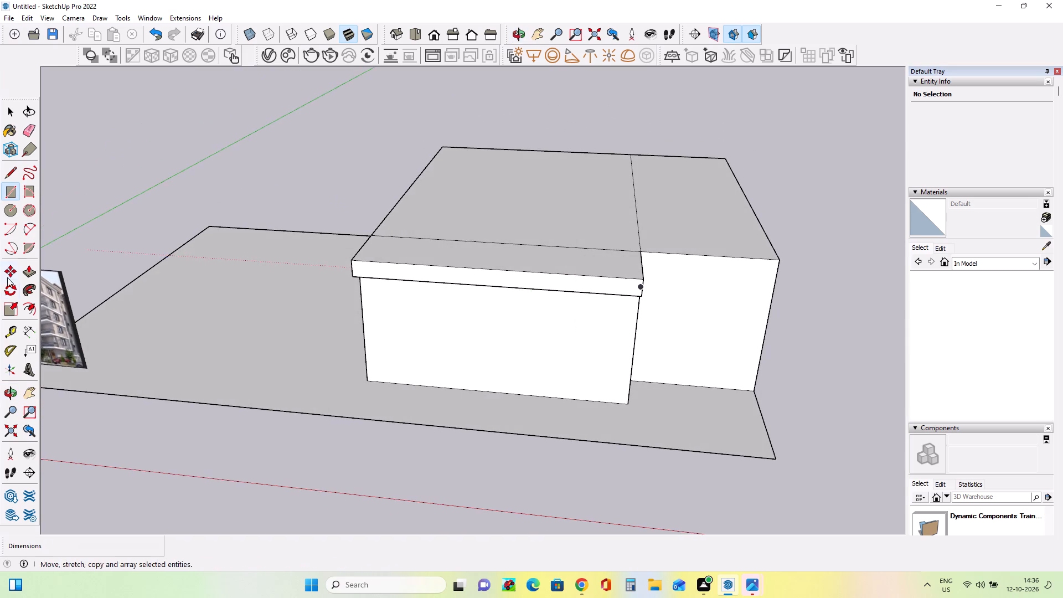
Pull the large rear rectangle on the top face upward to raise the first-floor volume behind the projecting band.
click(27, 269)
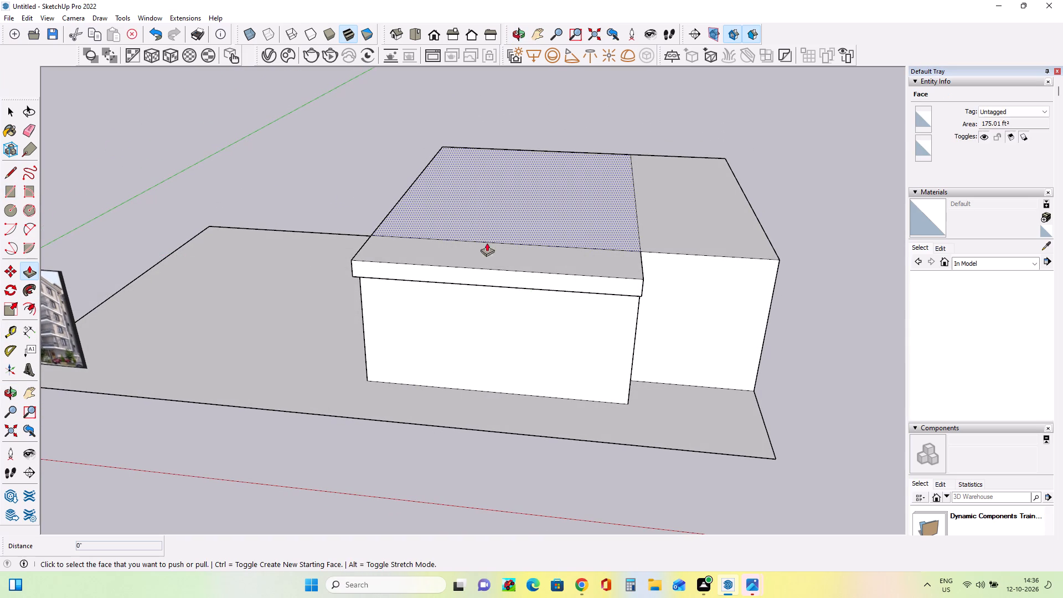
click(600, 231)
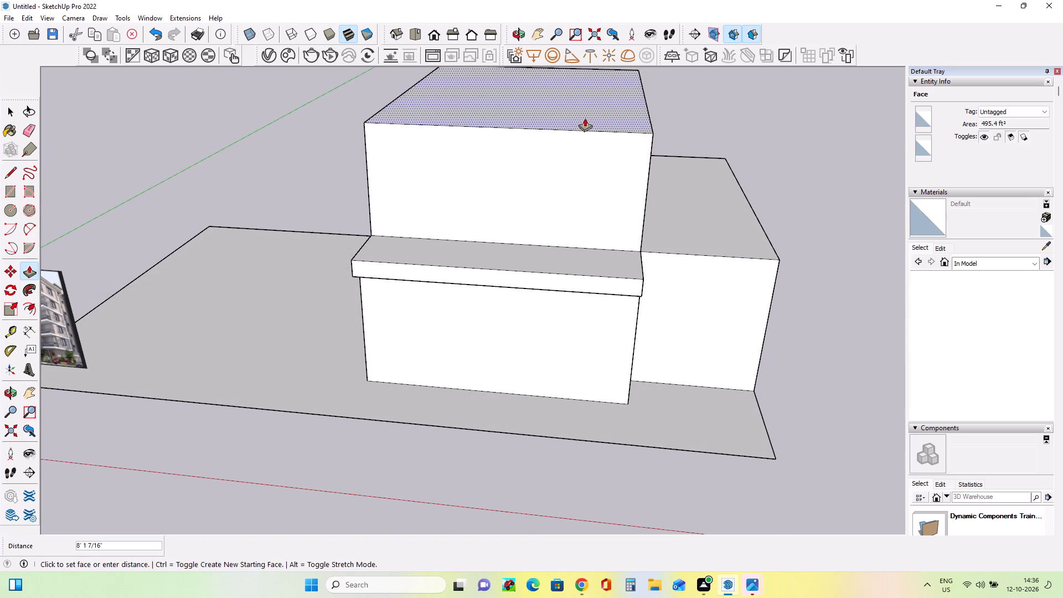
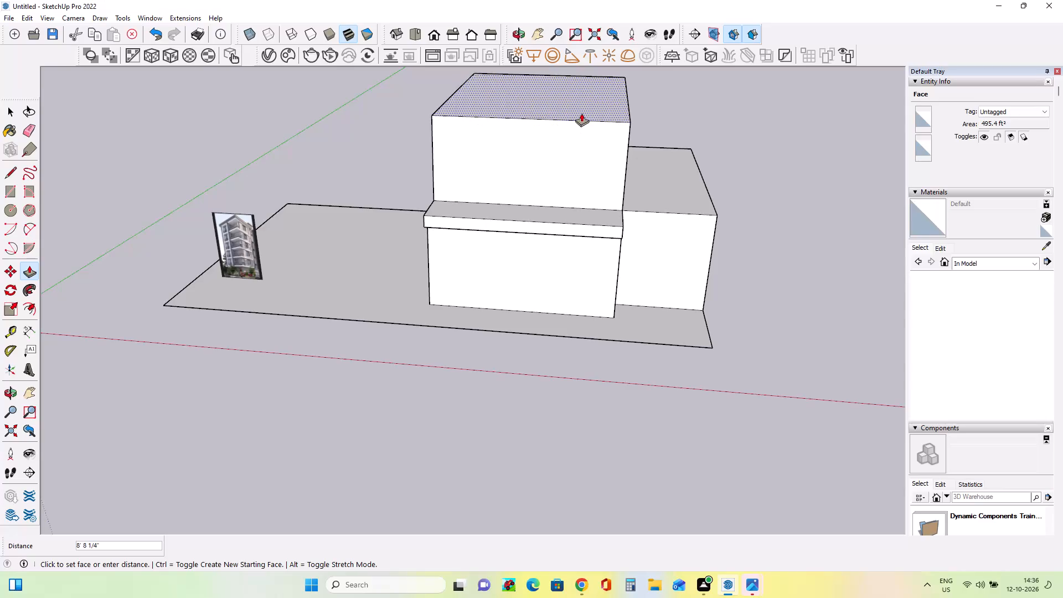
Finish raising the first-floor volume at a height of about 8' 8 1/4".
click(581, 113)
Examine the ground-floor setback and first-floor overhang in the reference image on the ground slab.
middle_drag(486, 254, 555, 243)
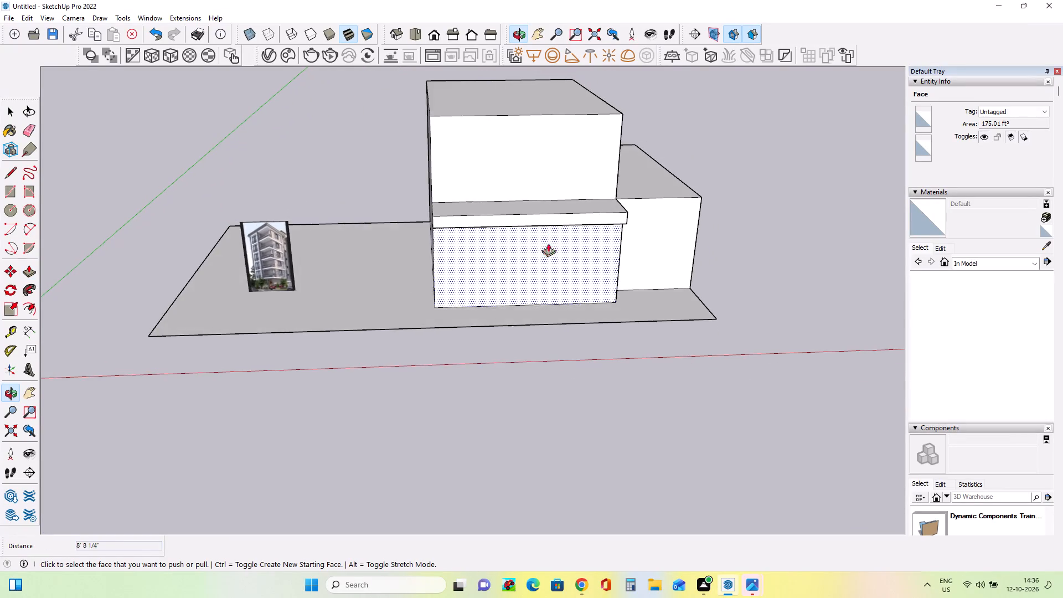
scroll(253, 297, up, 5)
scroll(316, 280, up, 4)
middle_drag(314, 285, 272, 301)
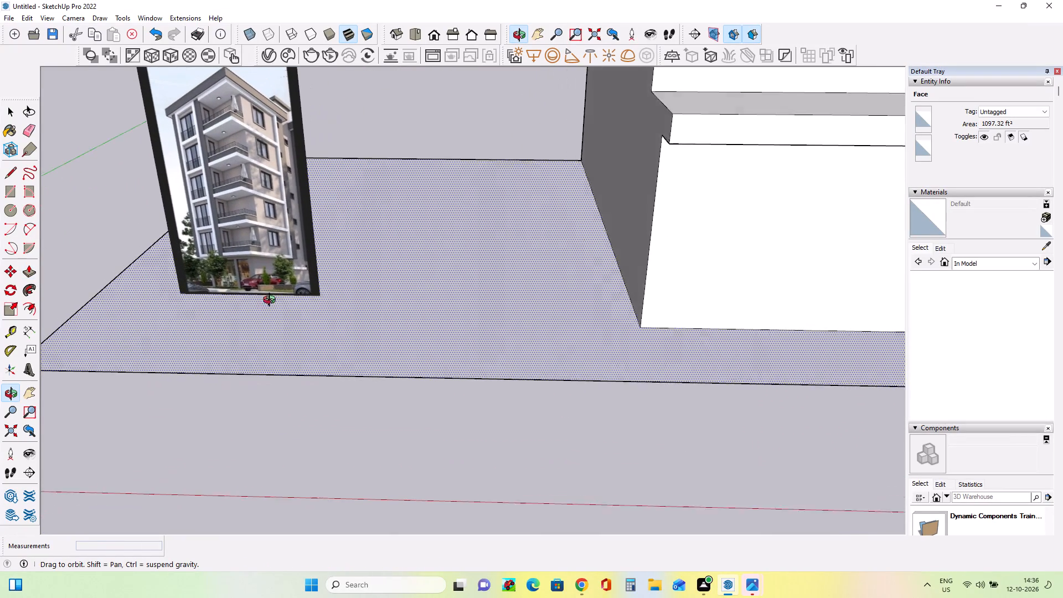
middle_drag(272, 301, 261, 305)
scroll(235, 273, up, 1)
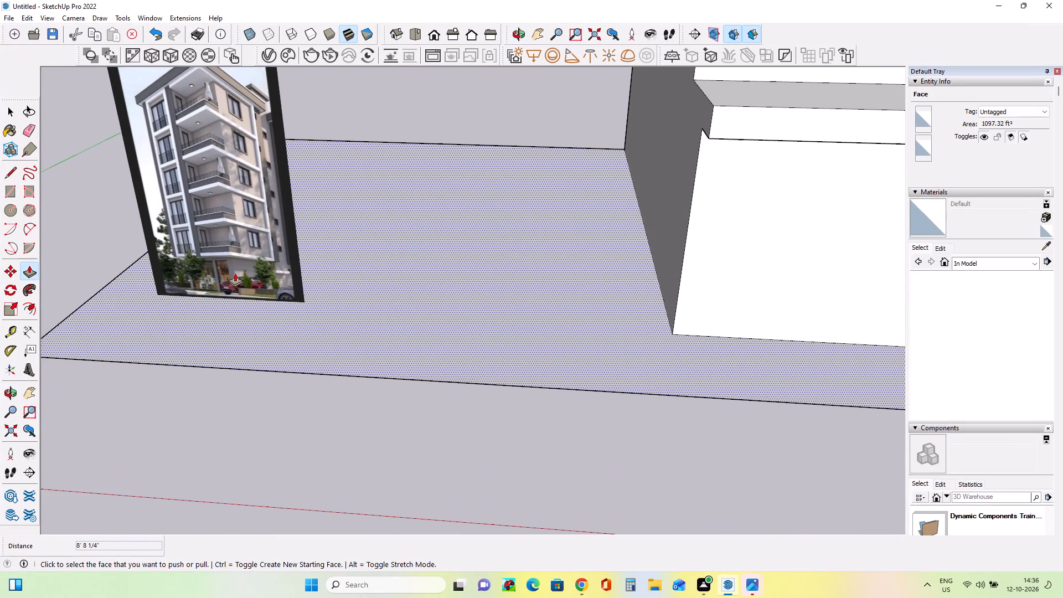
scroll(235, 273, down, 4)
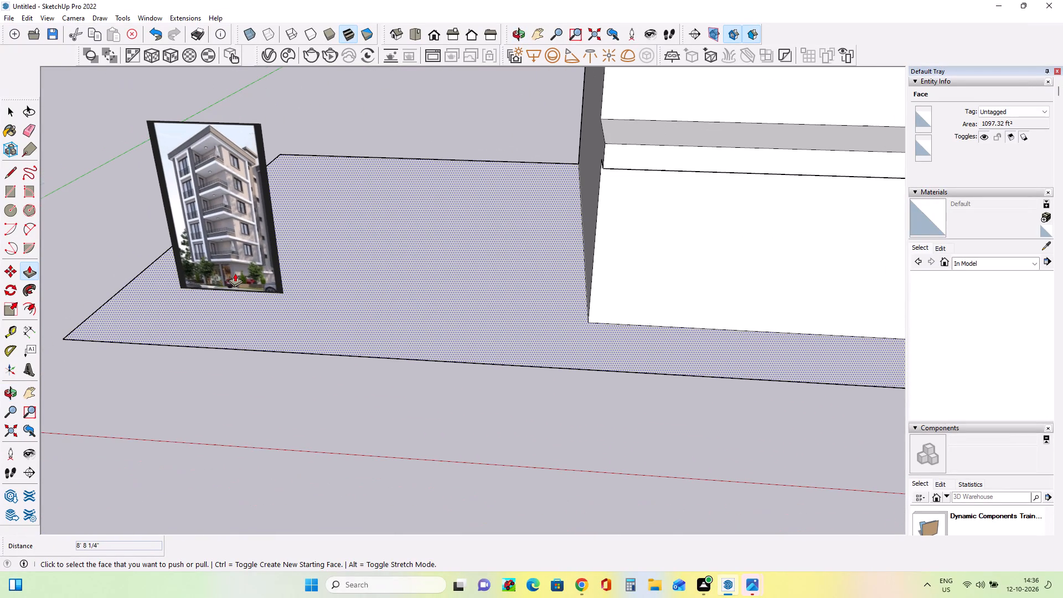
scroll(245, 257, up, 10)
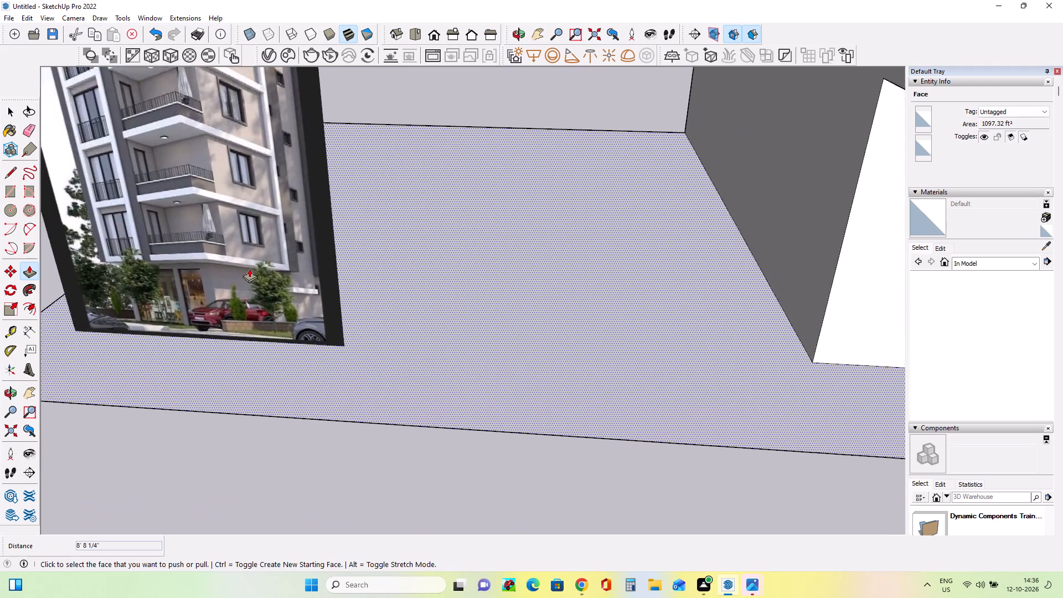
scroll(249, 269, up, 8)
scroll(250, 269, down, 8)
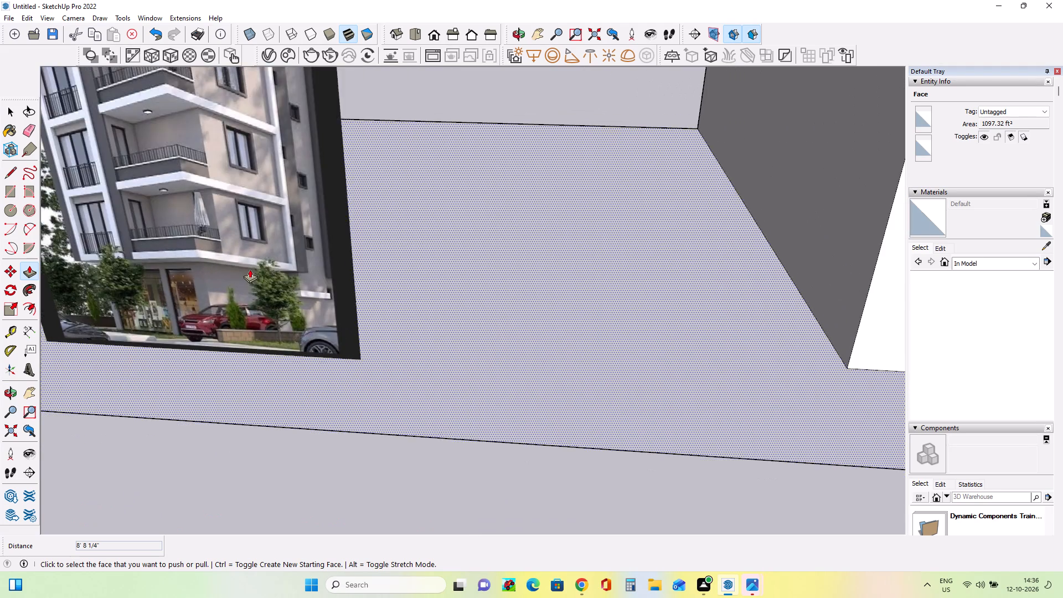
Push the ground-floor front wall below the projecting band inward by about 2' 5 1/16".
scroll(250, 269, down, 13)
middle_drag(750, 270, 729, 234)
scroll(728, 233, down, 1)
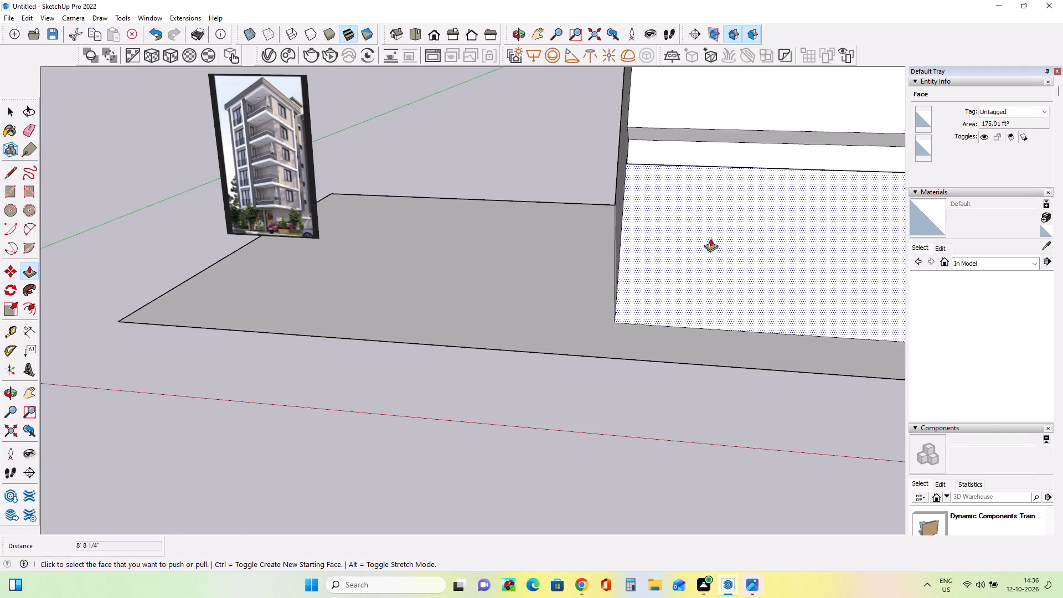
click(708, 239)
click(704, 227)
Pull the first-floor front wall outward over the projecting band by about 3' 3 1/16".
middle_drag(343, 301, 421, 317)
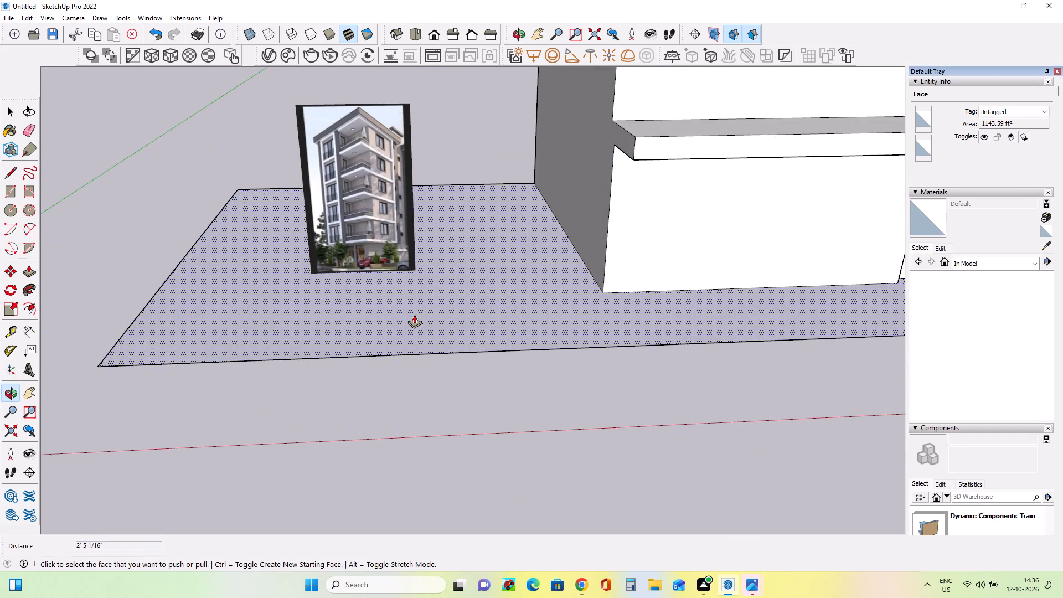
scroll(406, 305, down, 4)
click(618, 145)
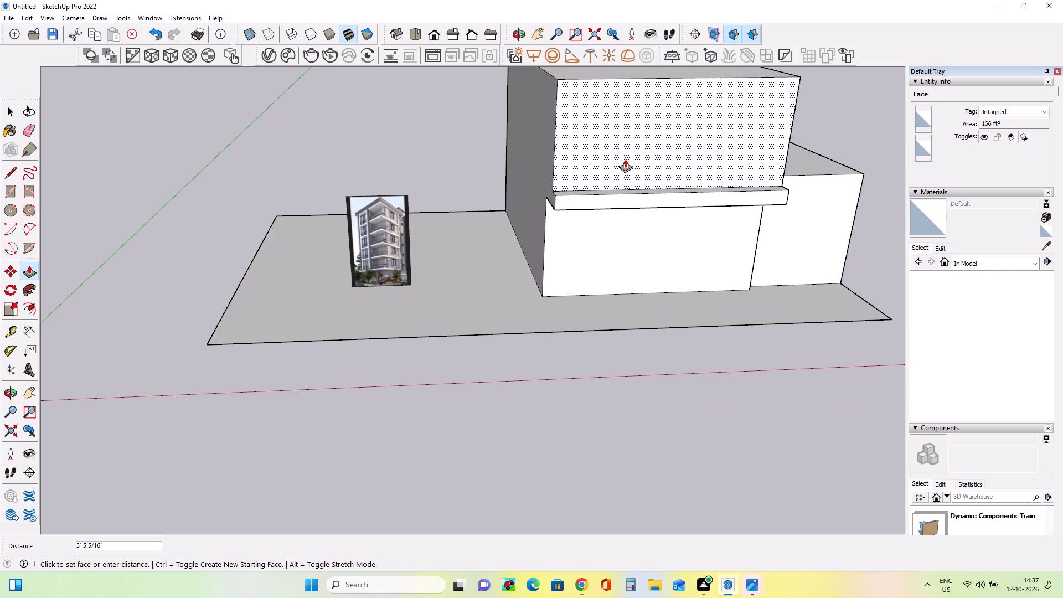
click(624, 159)
Compare the first-floor volume and its narrowed front ledge with the lower floors in the reference image.
scroll(367, 279, up, 4)
scroll(412, 269, up, 4)
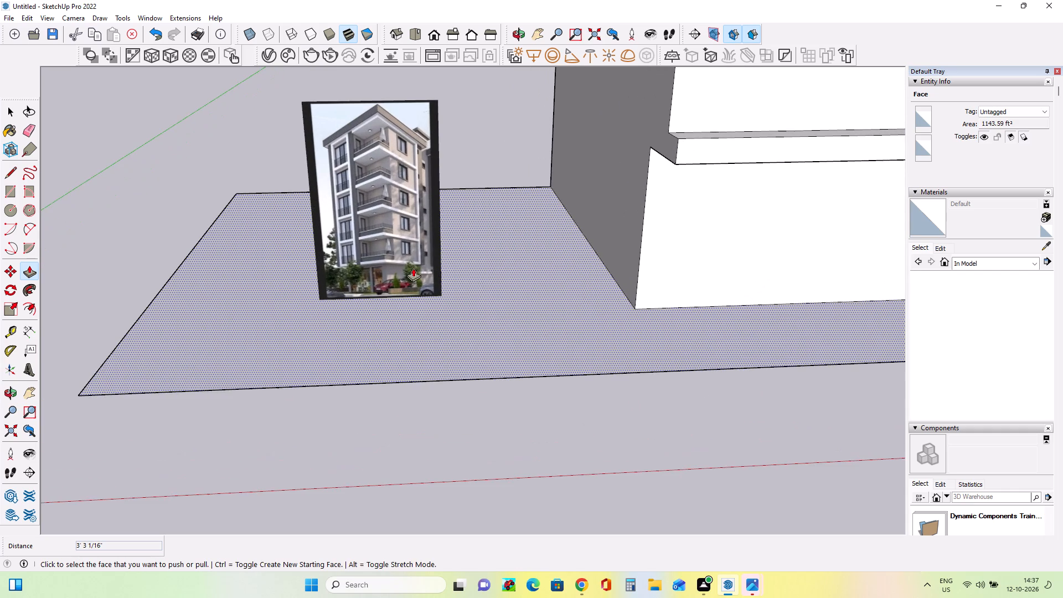
scroll(413, 268, up, 5)
scroll(413, 268, down, 8)
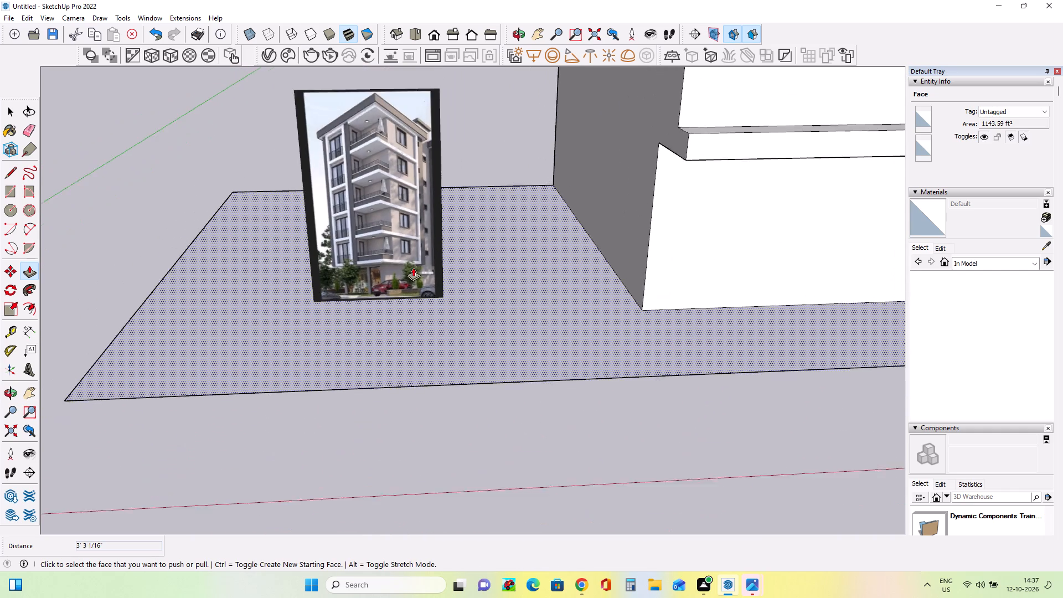
scroll(413, 267, down, 13)
middle_drag(723, 216, 649, 229)
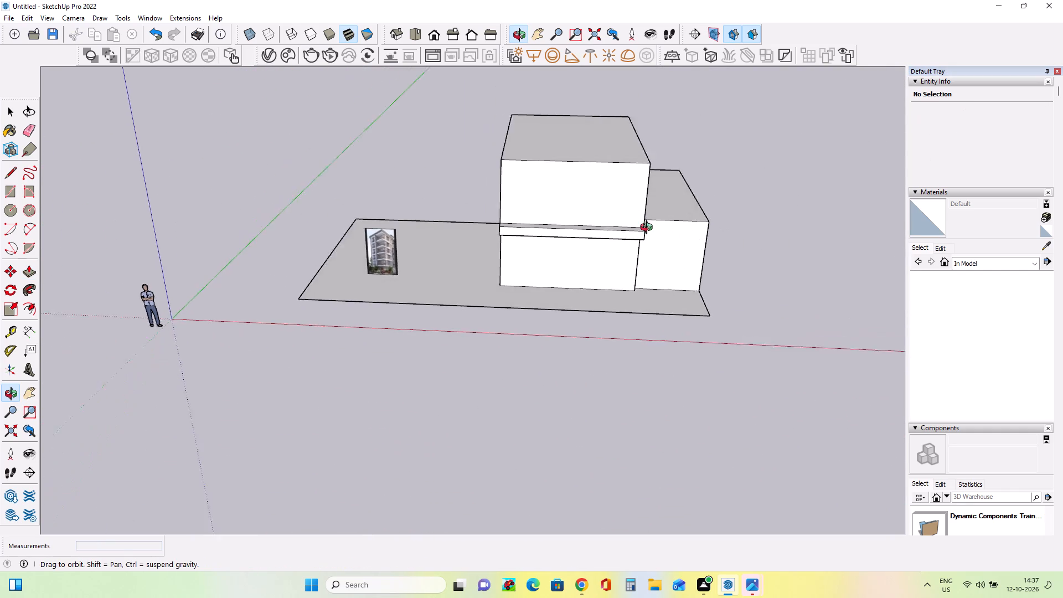
middle_drag(649, 229, 584, 228)
scroll(647, 215, up, 3)
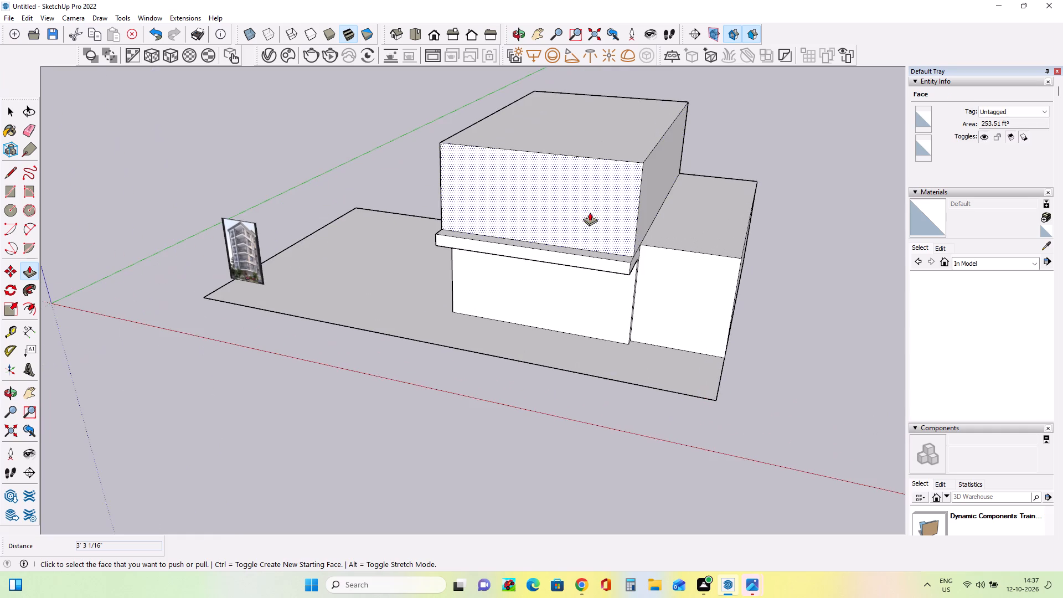
middle_drag(585, 212, 606, 218)
scroll(637, 256, up, 3)
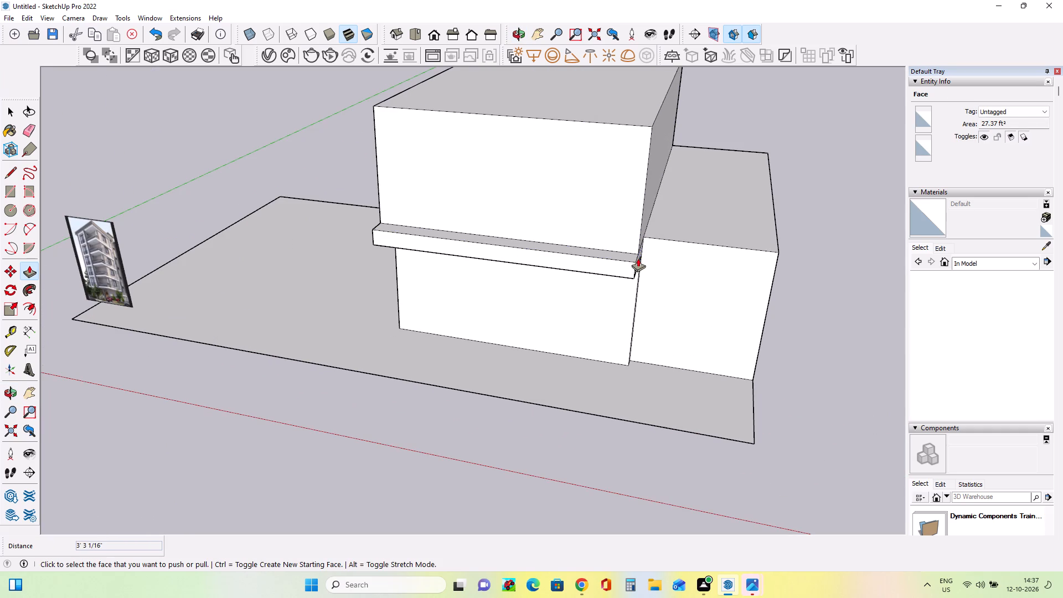
scroll(643, 259, down, 2)
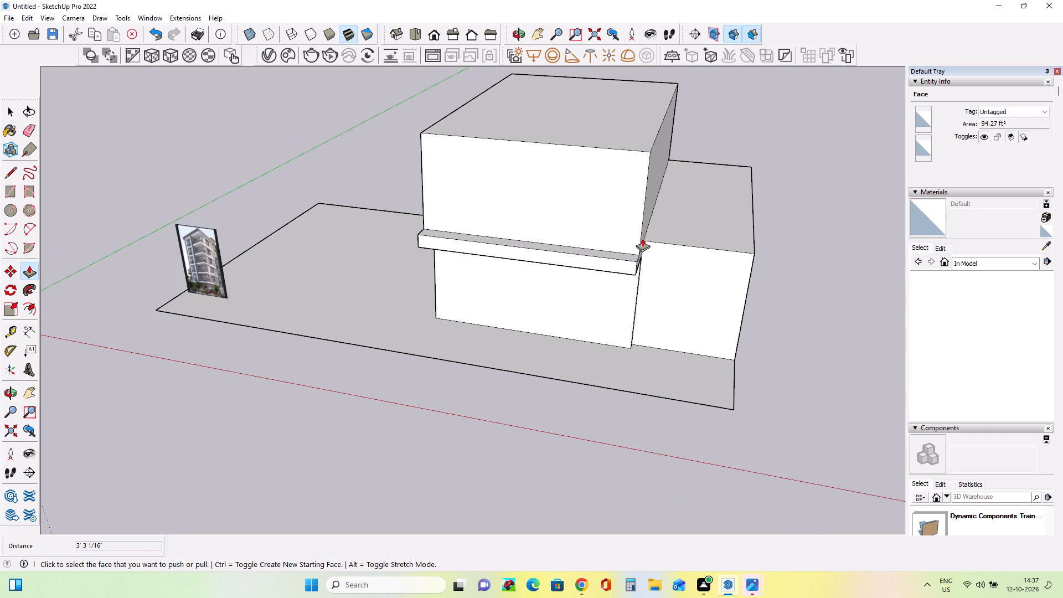
middle_drag(606, 215, 639, 160)
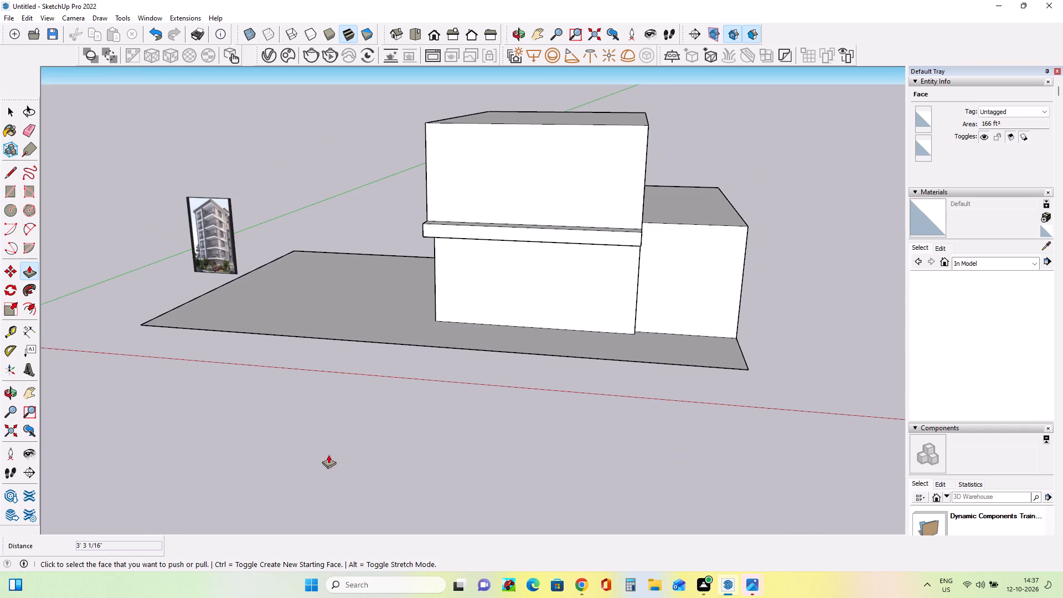
middle_drag(602, 205, 623, 198)
Lower the top face of the first-floor volume by about 1' 4 5/8".
middle_drag(610, 163, 627, 265)
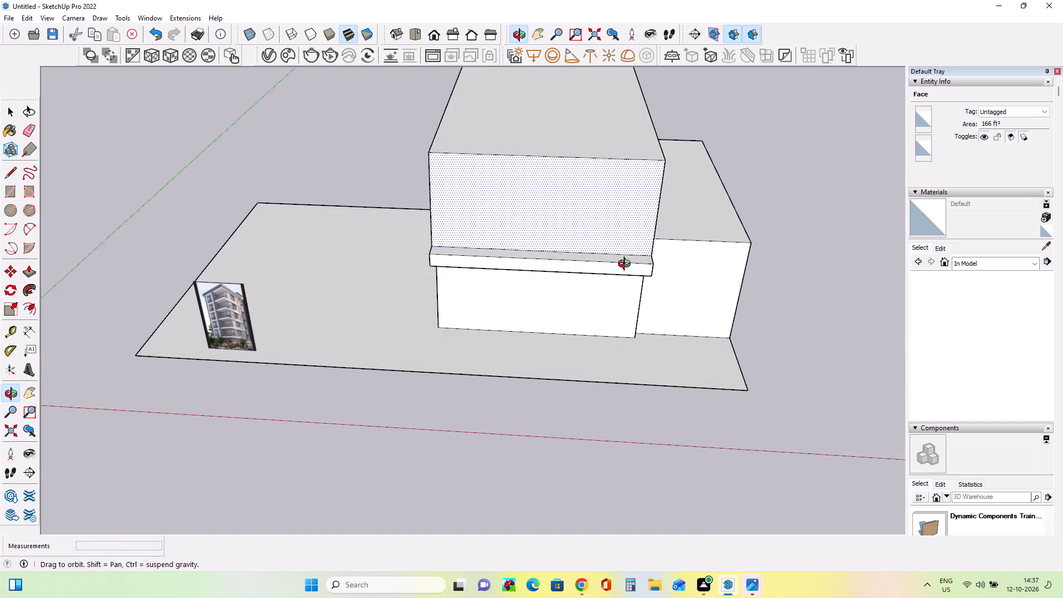
middle_drag(627, 265, 627, 266)
click(598, 142)
click(601, 158)
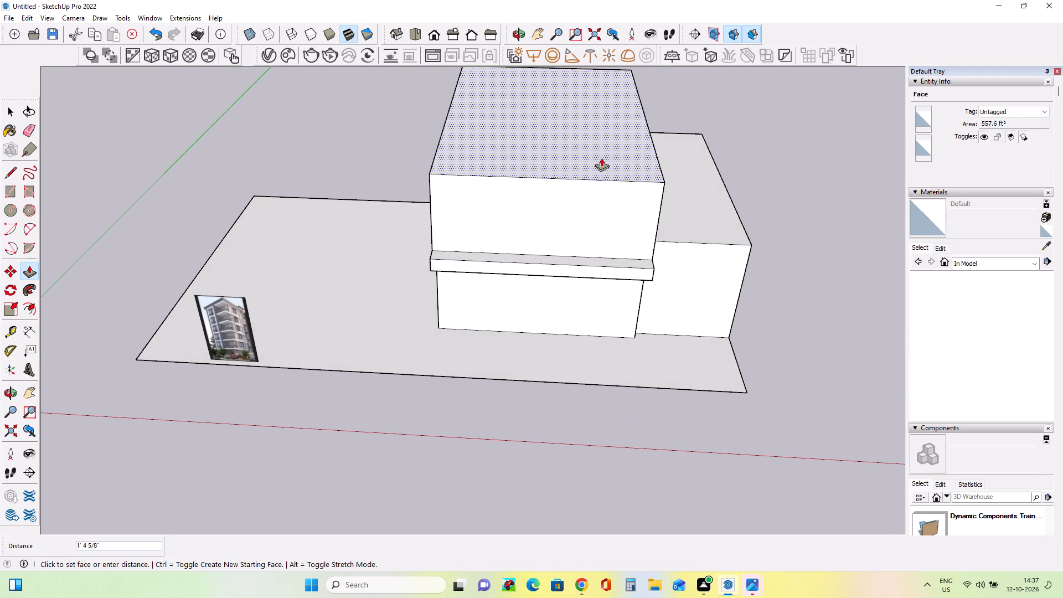
Draw a rectangle about 1' 5 3/16" by 10 5/8" on the front ledge's top face, at the outer corner beside the low side wing.
middle_drag(716, 267, 703, 159)
scroll(638, 176, up, 4)
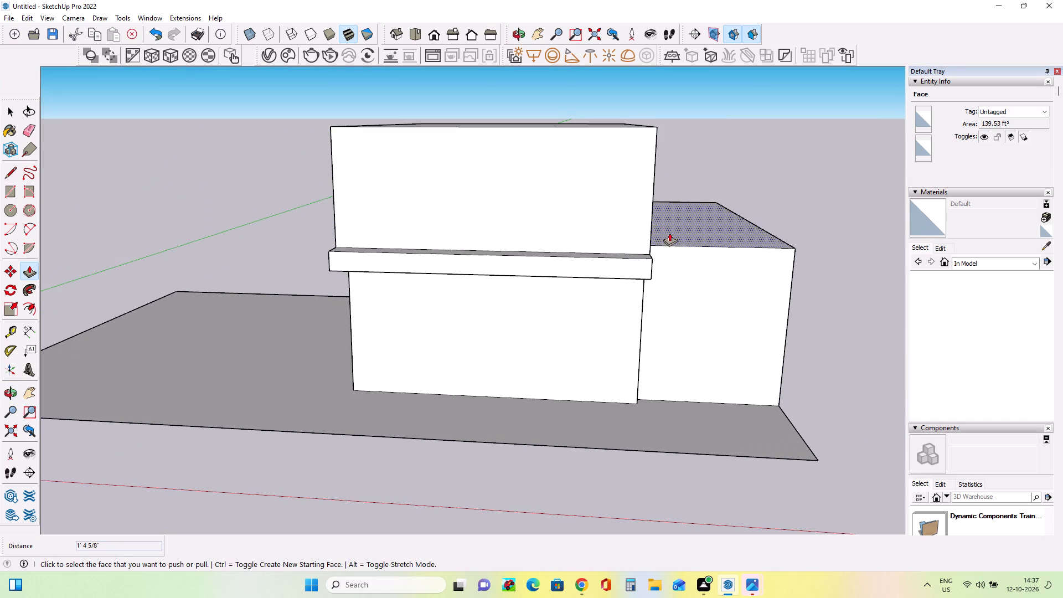
middle_drag(670, 233, 579, 283)
click(9, 192)
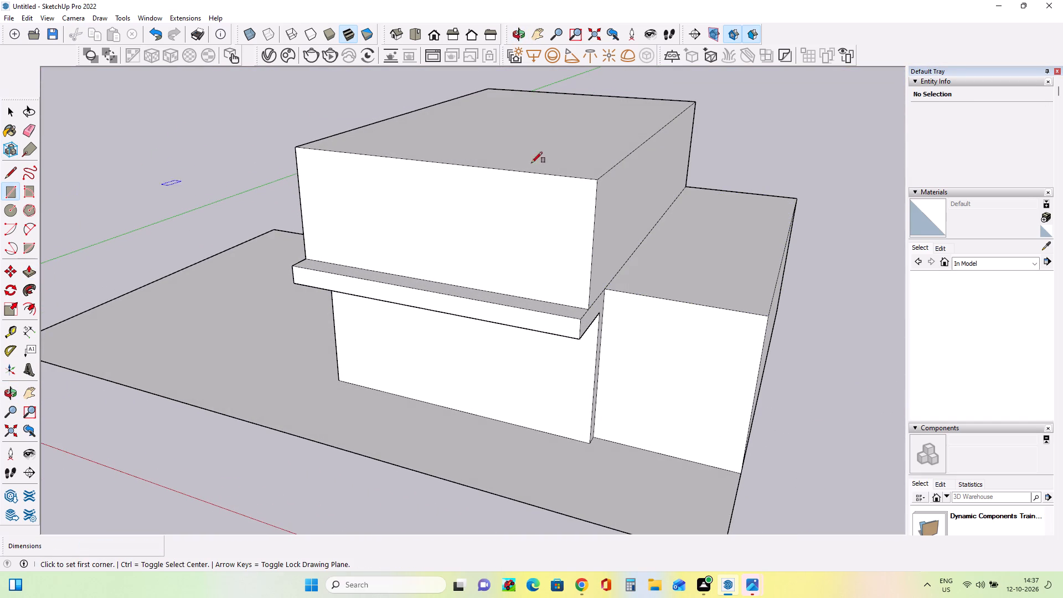
middle_drag(595, 323, 596, 370)
click(579, 352)
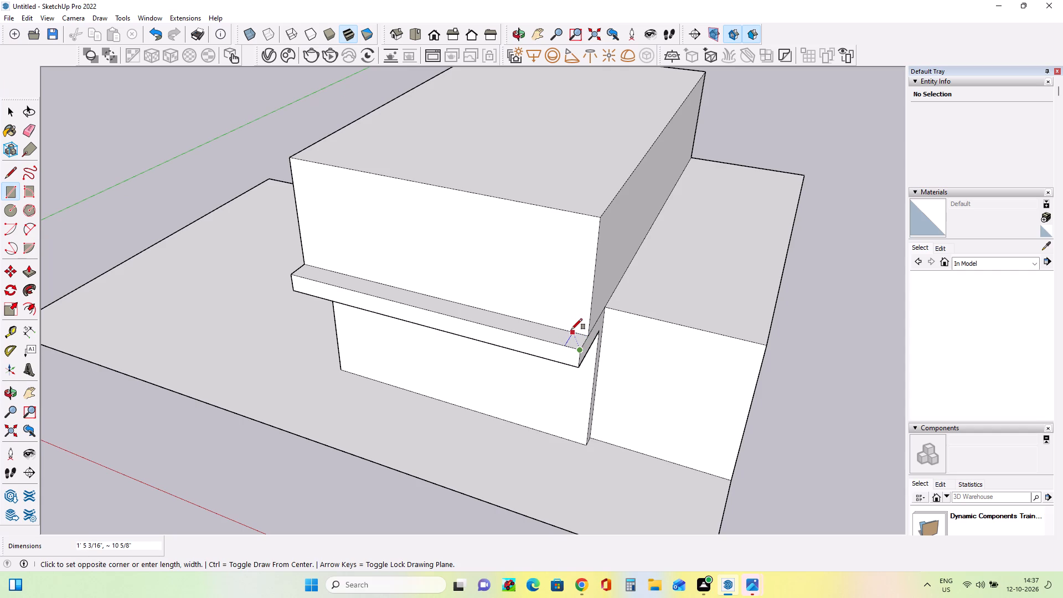
click(571, 329)
Pull the small corner rectangle up about 7' 3 5/8" to form a vertical post level with the first-floor top.
click(25, 271)
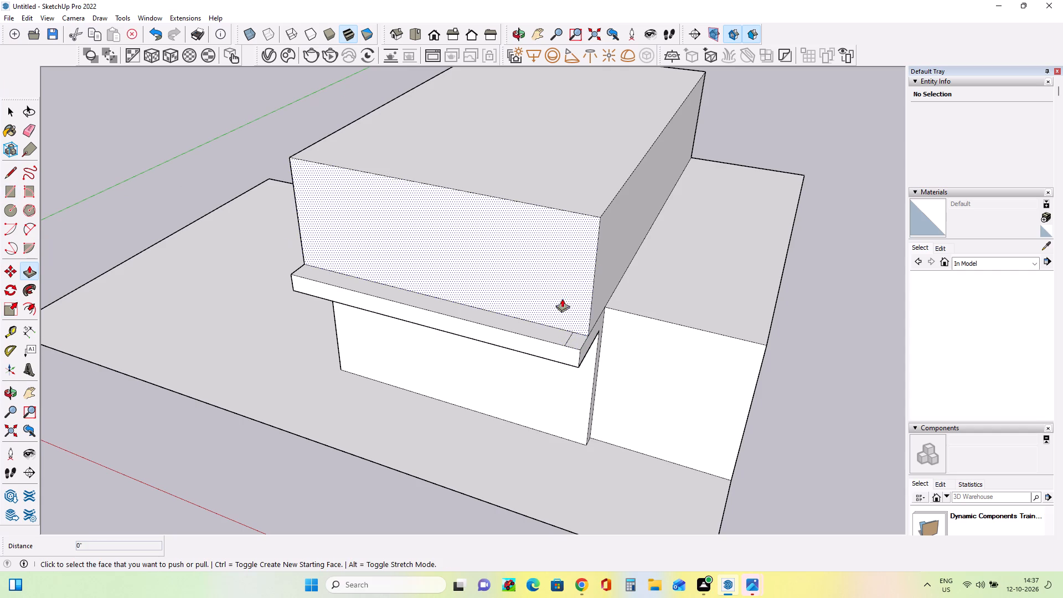
click(577, 337)
click(560, 192)
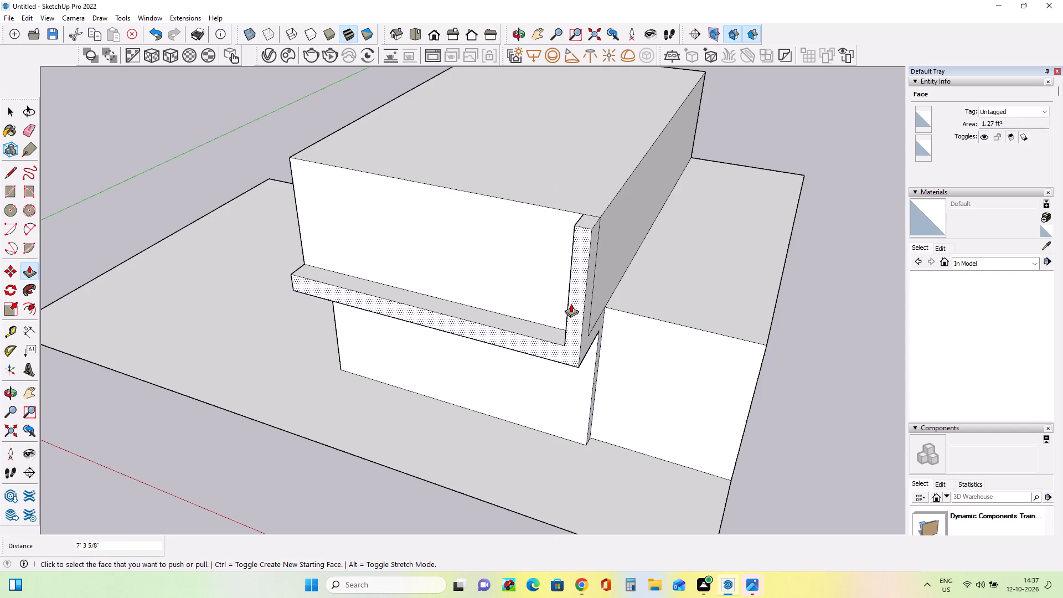
Move the reference image off the ground slab to the far side of the building, beyond the low side wing.
middle_drag(590, 336, 799, 295)
scroll(587, 336, down, 6)
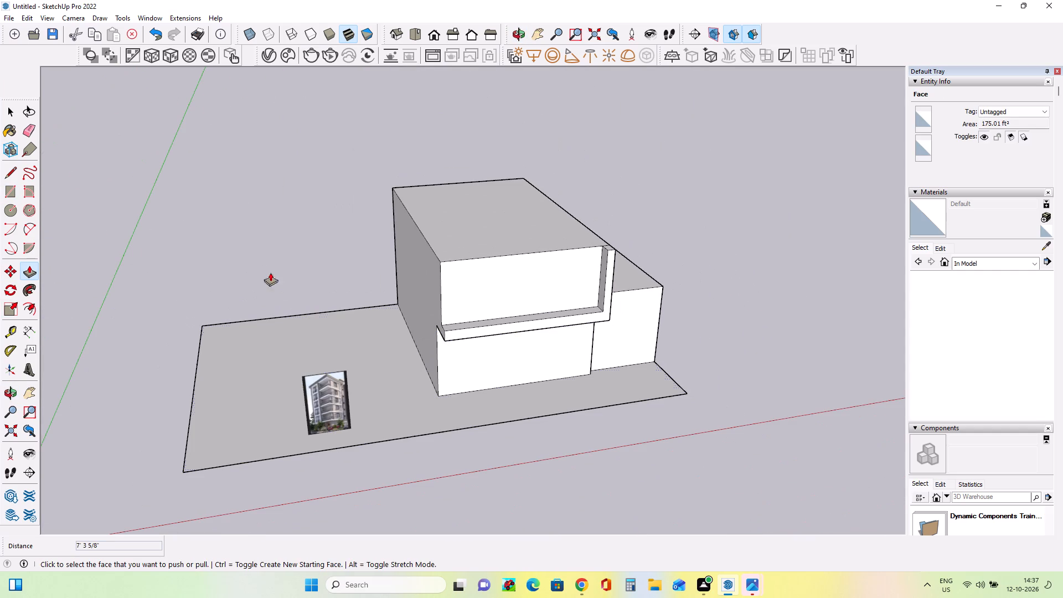
click(7, 265)
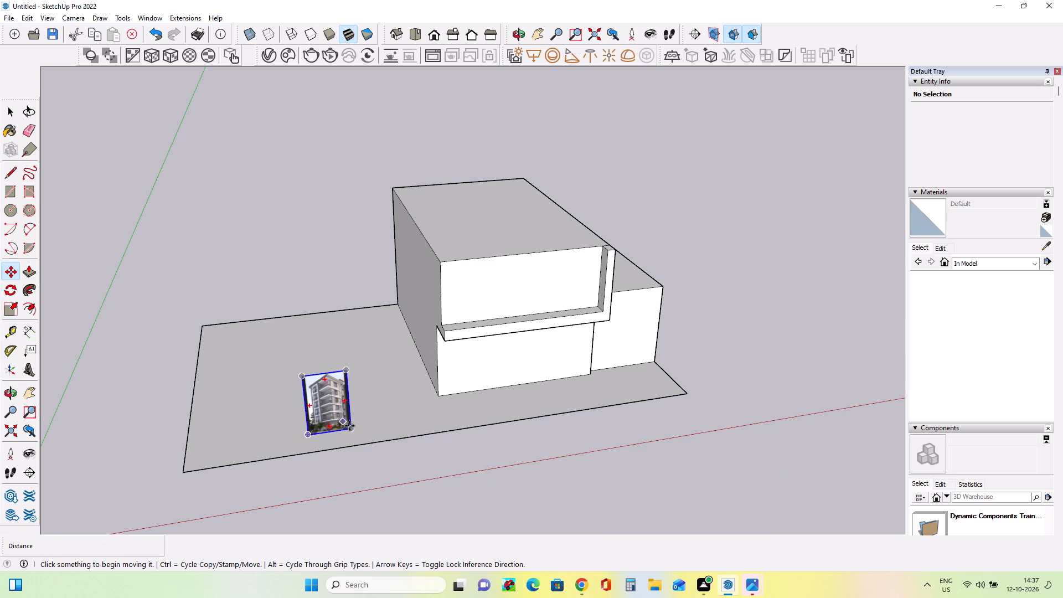
drag(355, 430, 361, 427)
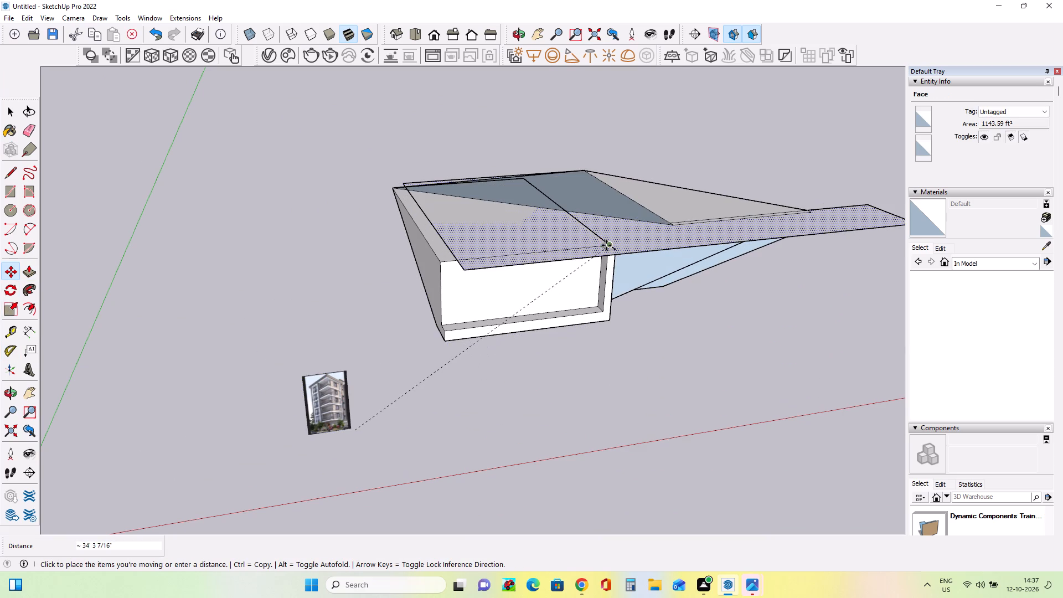
key(Escape)
click(352, 424)
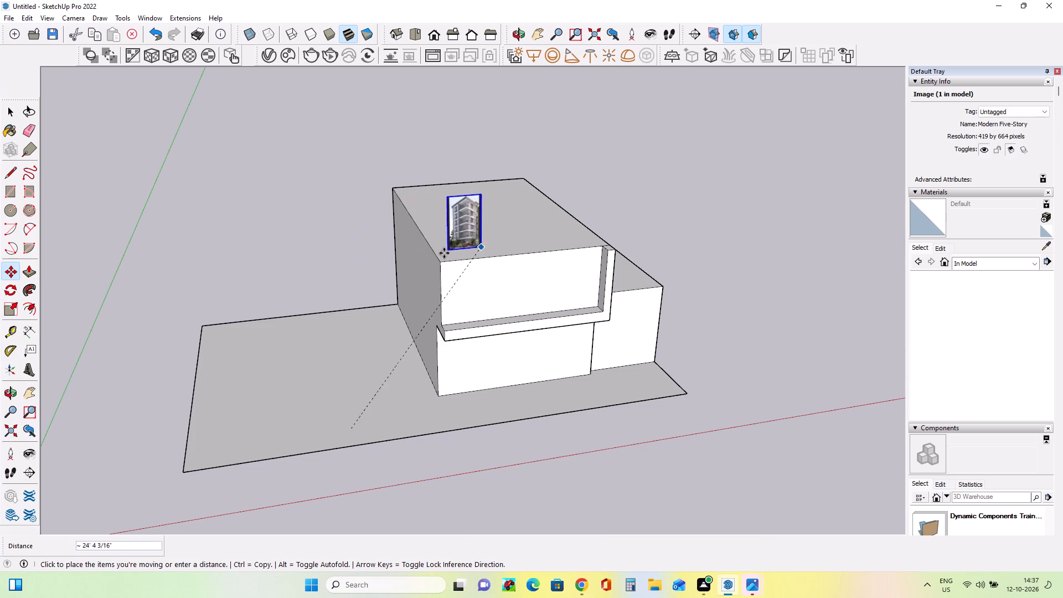
click(685, 240)
Scale the reference image up uniformly from its upper corner by a factor of about 5.
middle_drag(684, 353, 613, 365)
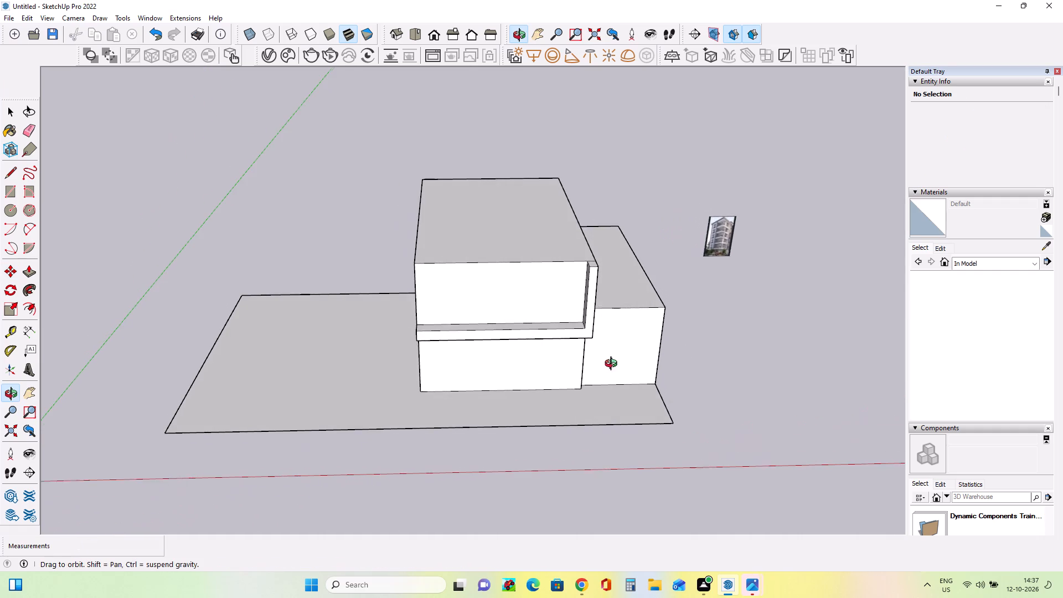
middle_drag(613, 365, 612, 363)
click(11, 307)
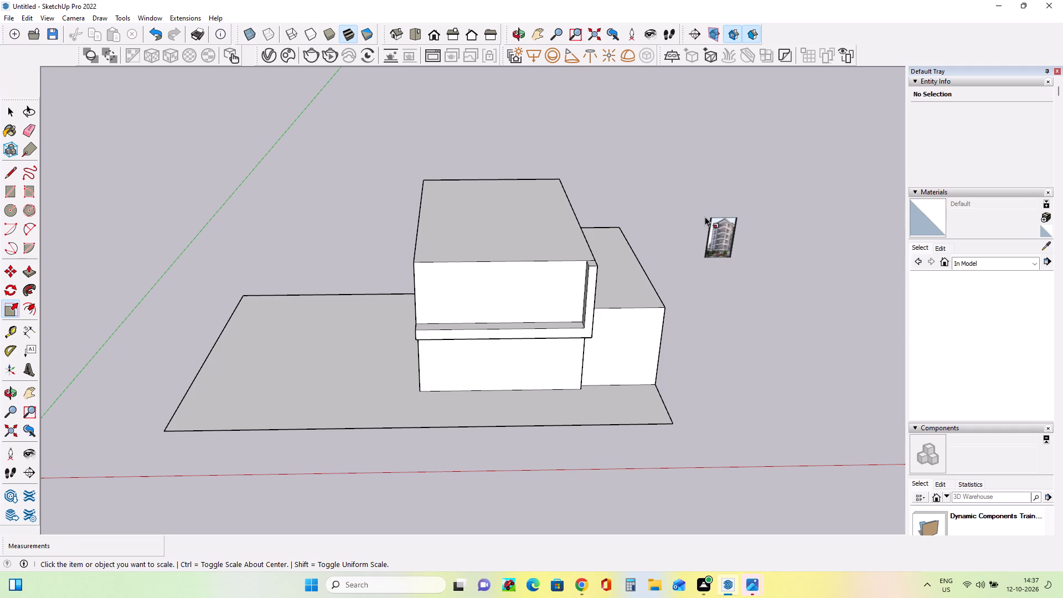
click(718, 221)
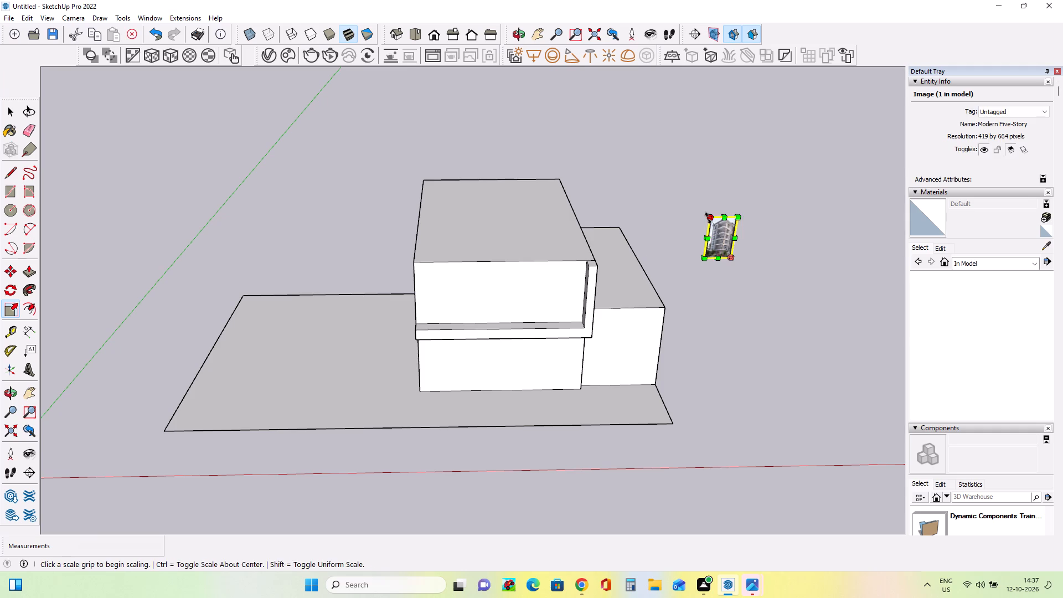
click(709, 215)
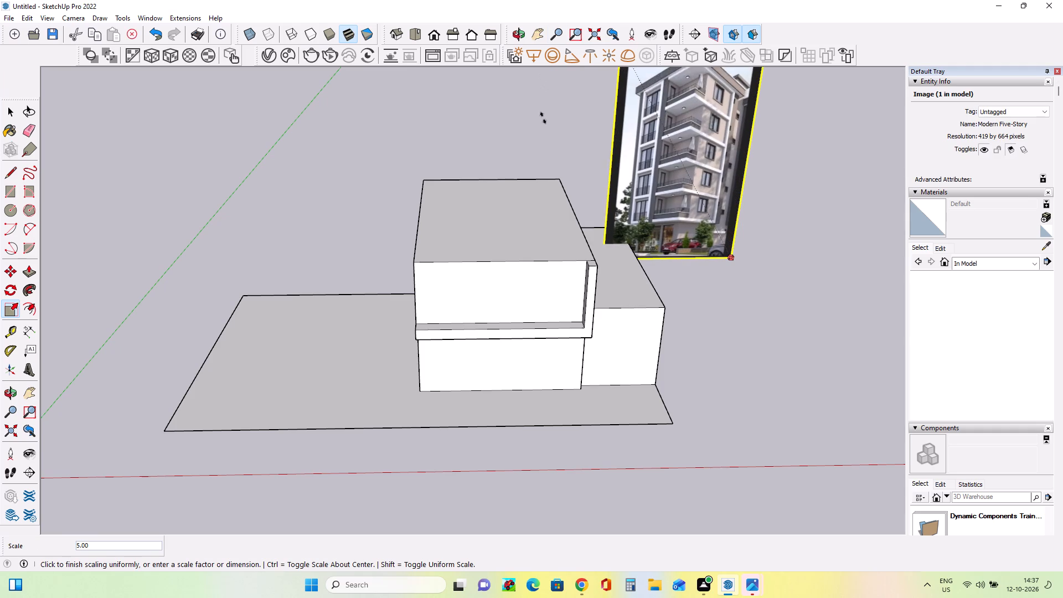
click(544, 118)
Compare the first-floor ledge and corner post with the balcony floors in the enlarged reference image.
middle_drag(817, 233, 750, 259)
scroll(750, 259, down, 3)
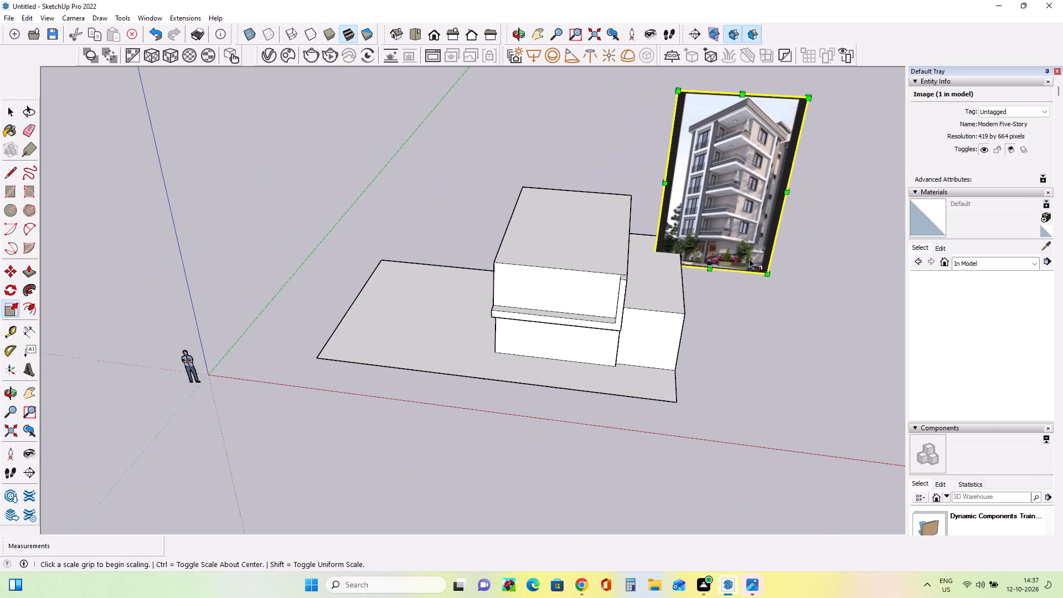
middle_drag(764, 263, 761, 251)
scroll(735, 219, up, 4)
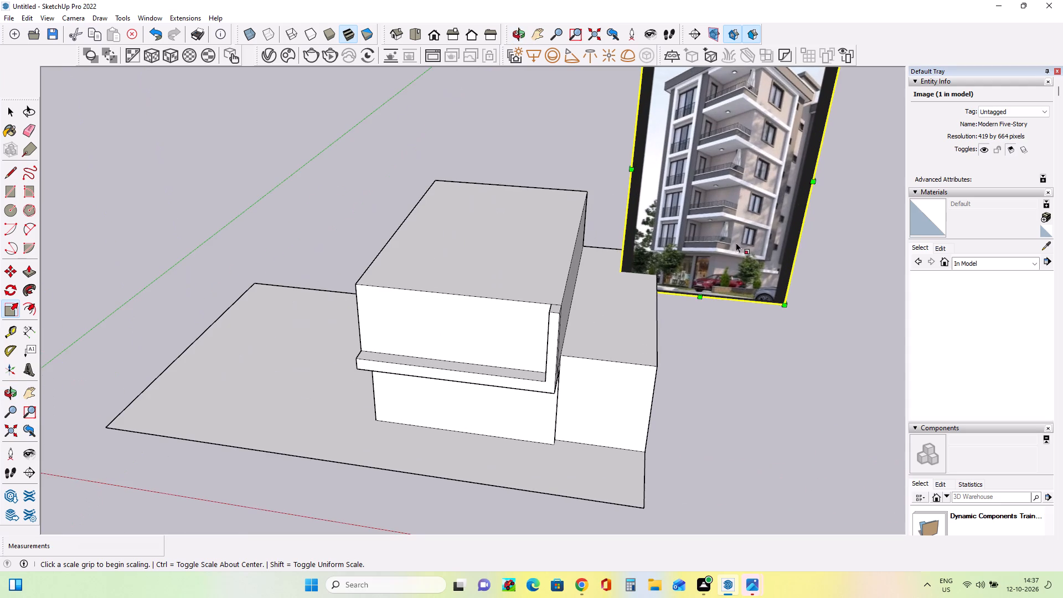
middle_drag(740, 260, 748, 269)
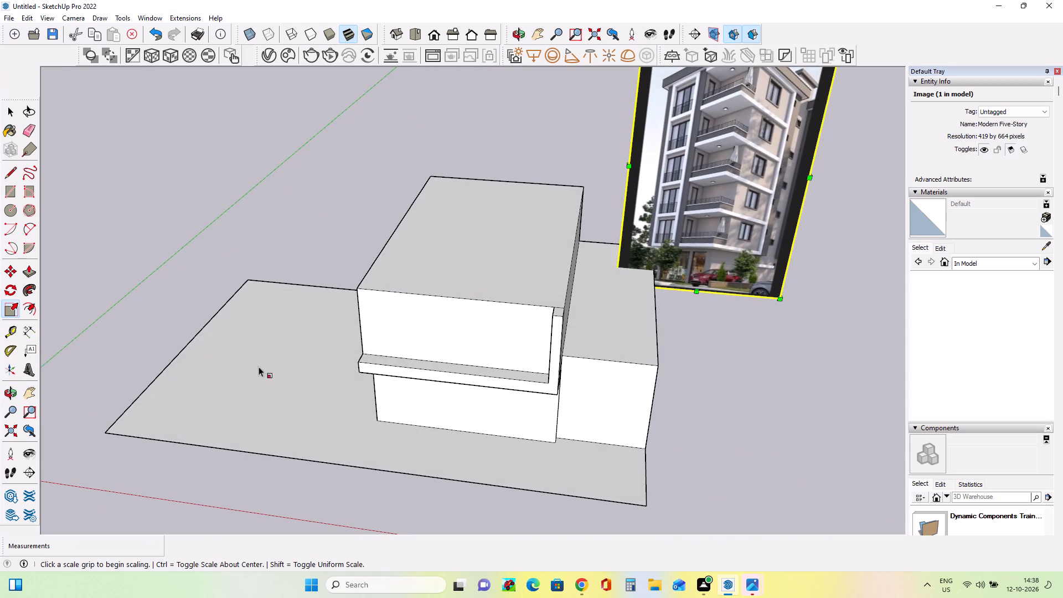
middle_click(559, 365)
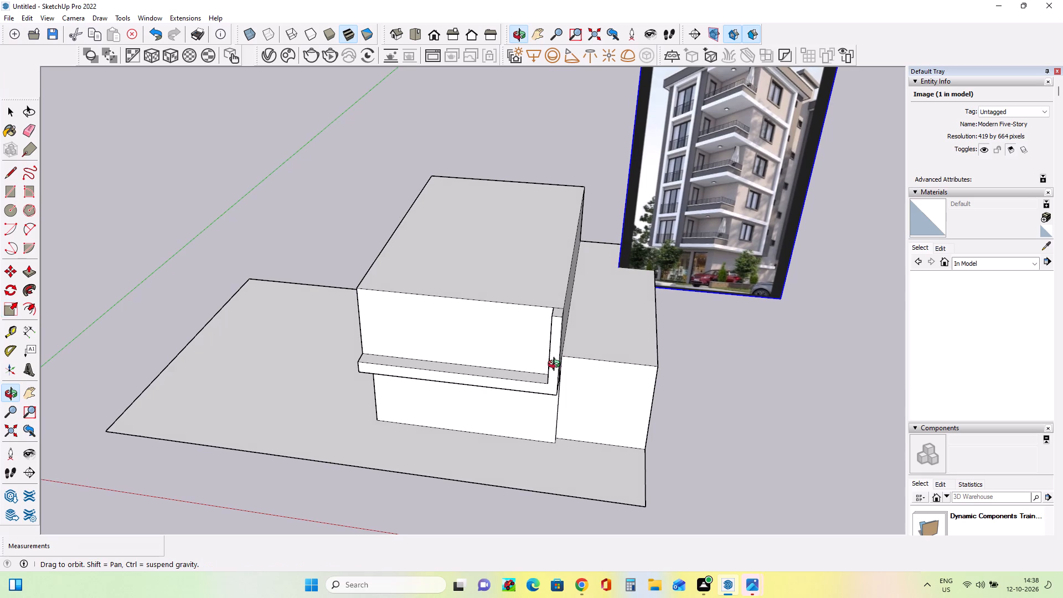
Draw a rectangle about 1' 5 3/16" by 8 7/16" on the corner post's inner face, at its top end.
middle_drag(529, 354, 533, 363)
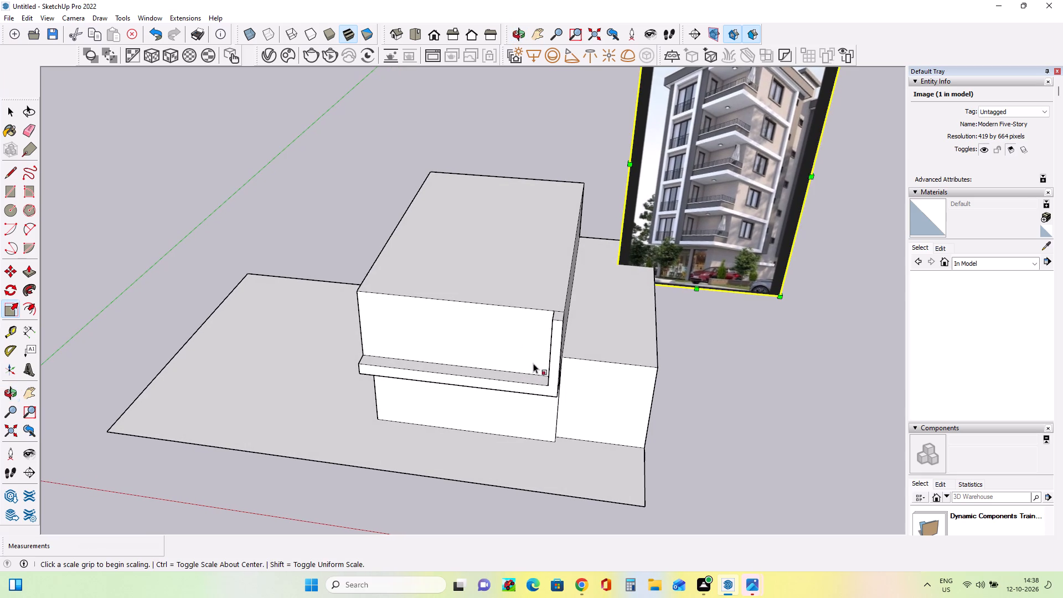
middle_drag(556, 374, 510, 385)
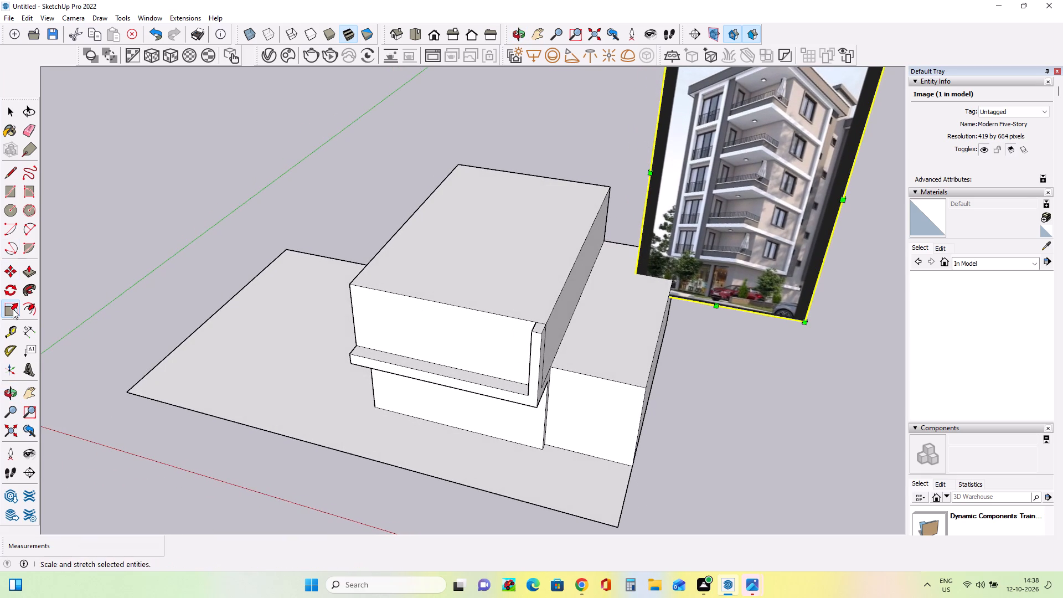
click(31, 269)
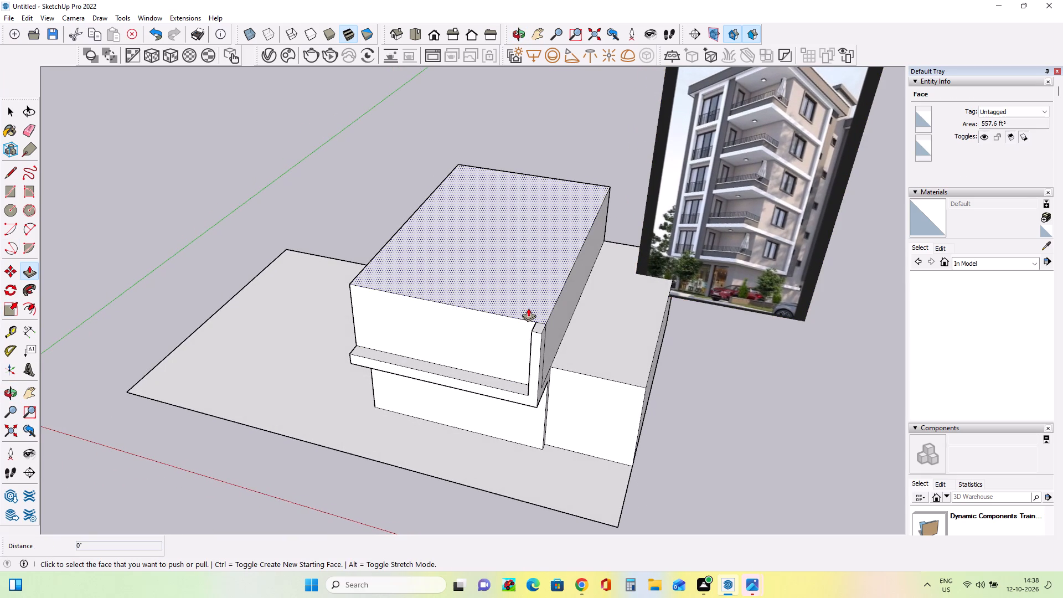
middle_drag(524, 316, 613, 204)
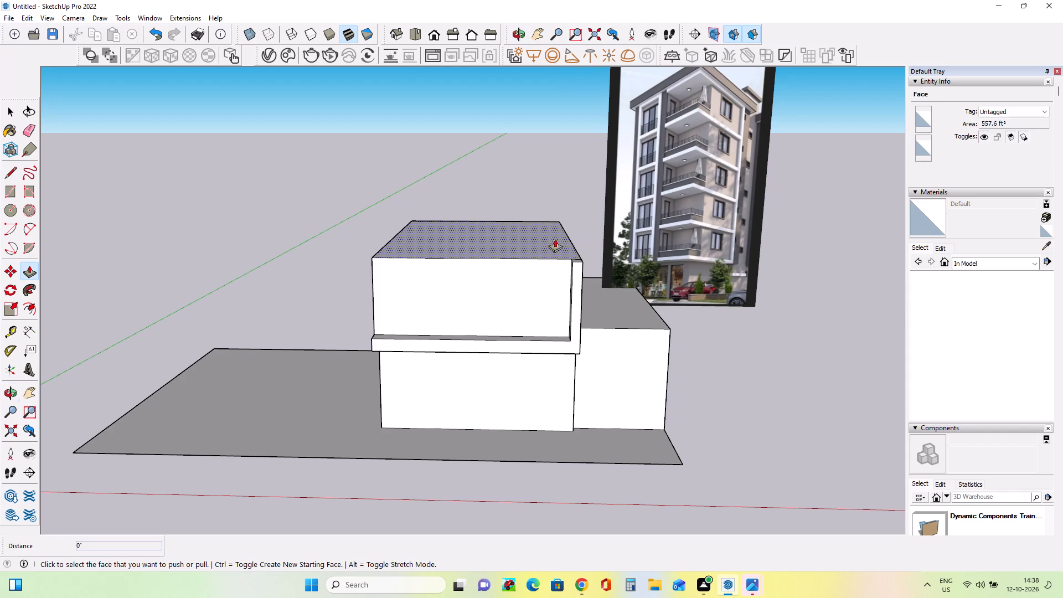
scroll(528, 242, up, 3)
middle_drag(536, 264, 664, 271)
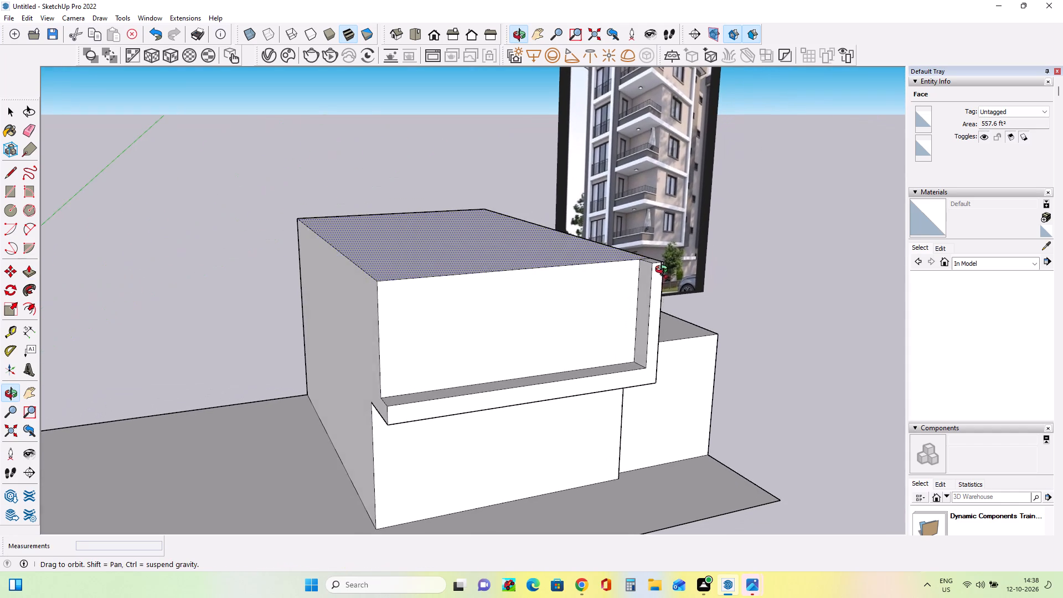
middle_drag(664, 271, 664, 271)
click(14, 185)
scroll(656, 250, up, 2)
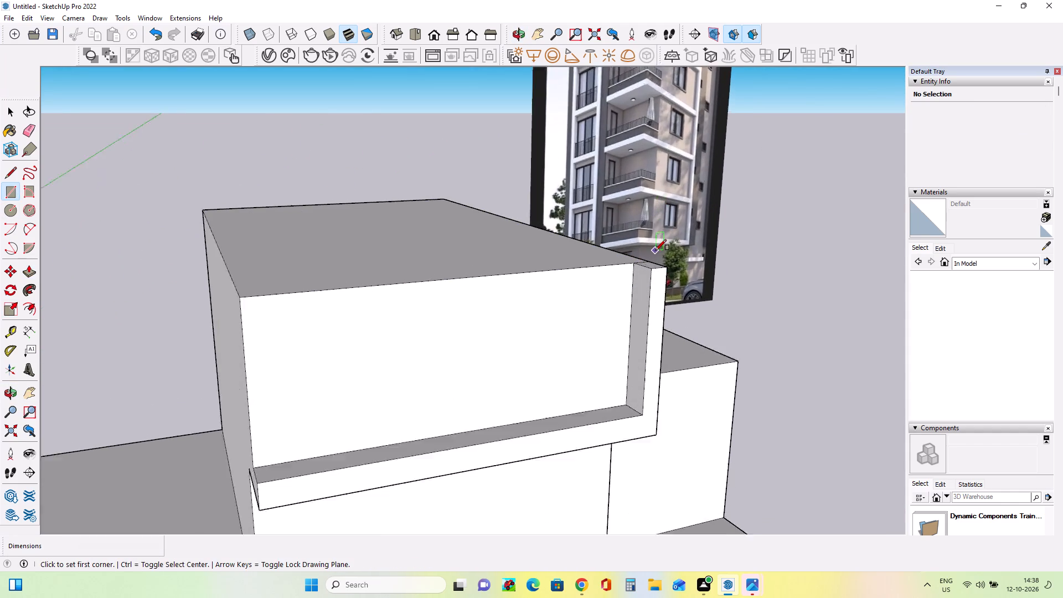
scroll(656, 250, up, 2)
middle_drag(648, 297, 684, 287)
click(658, 273)
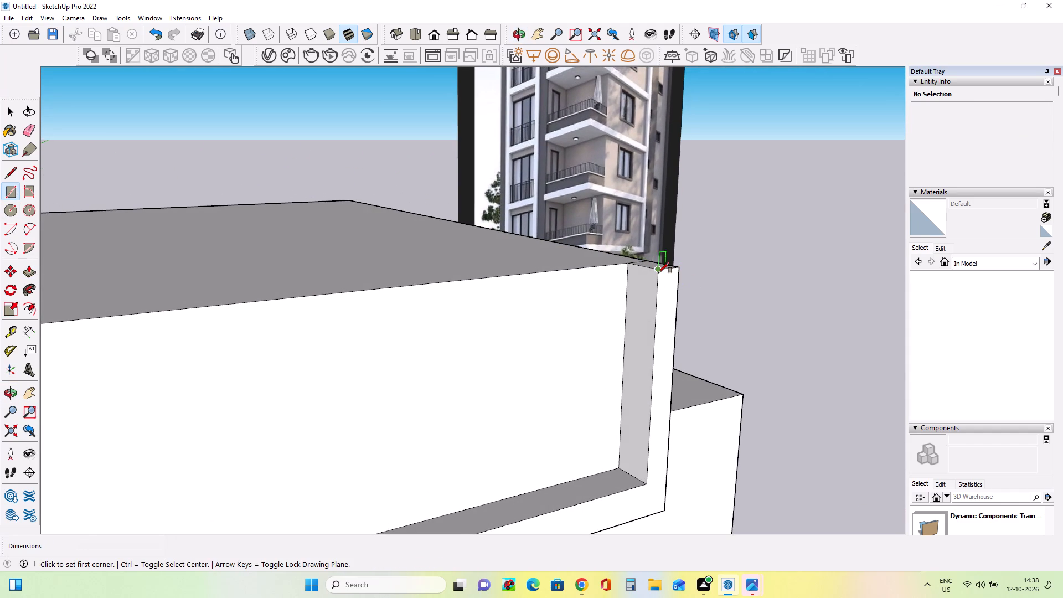
click(629, 284)
Push/Pull the small rectangle about 18' 2 11/16" along the front wall to its far end, forming an upper ledge.
middle_drag(740, 324, 705, 341)
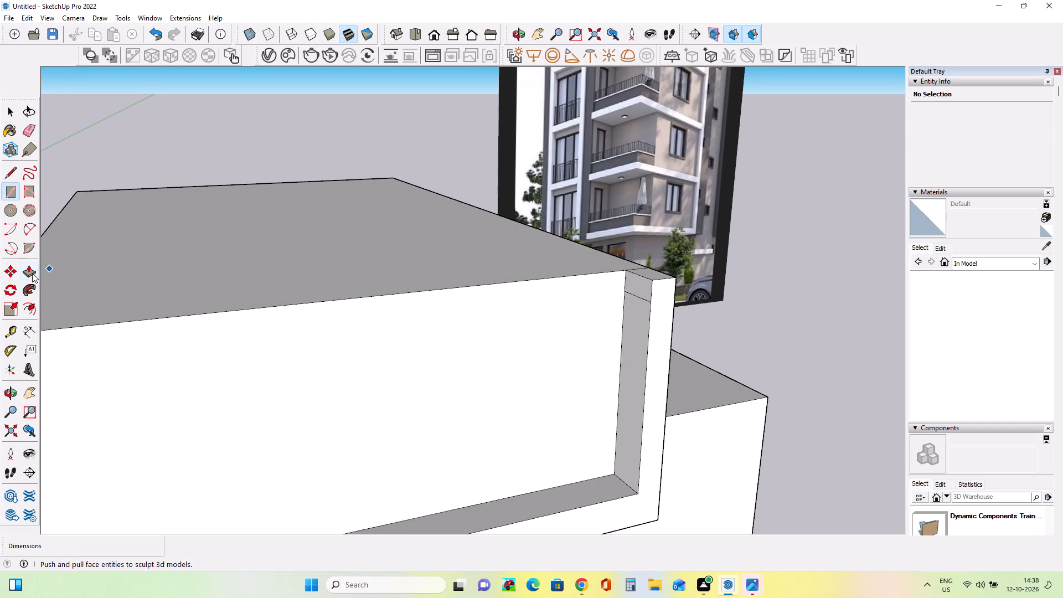
click(32, 273)
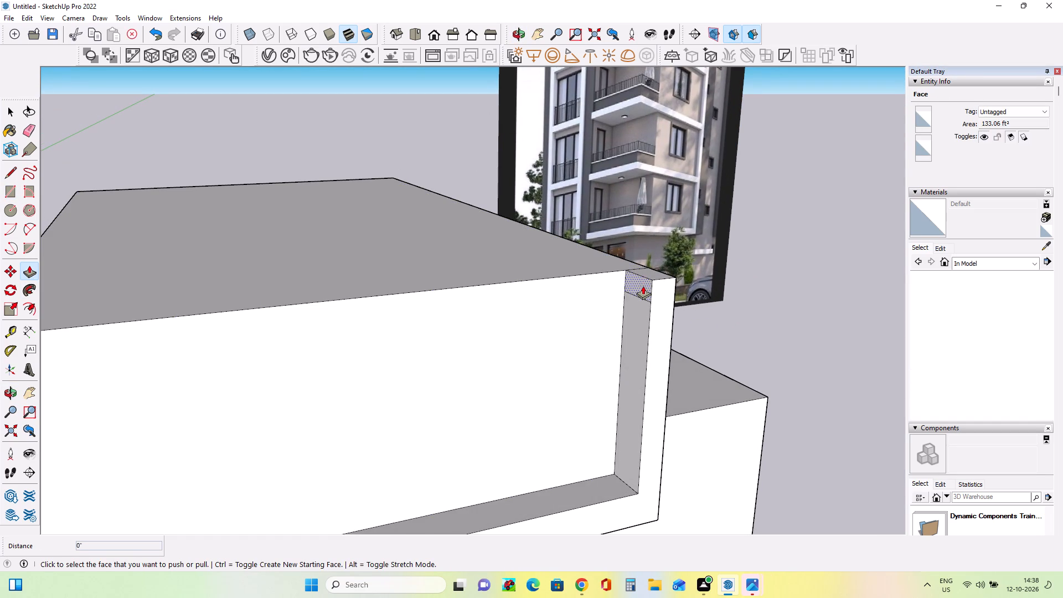
click(643, 286)
scroll(411, 333, down, 11)
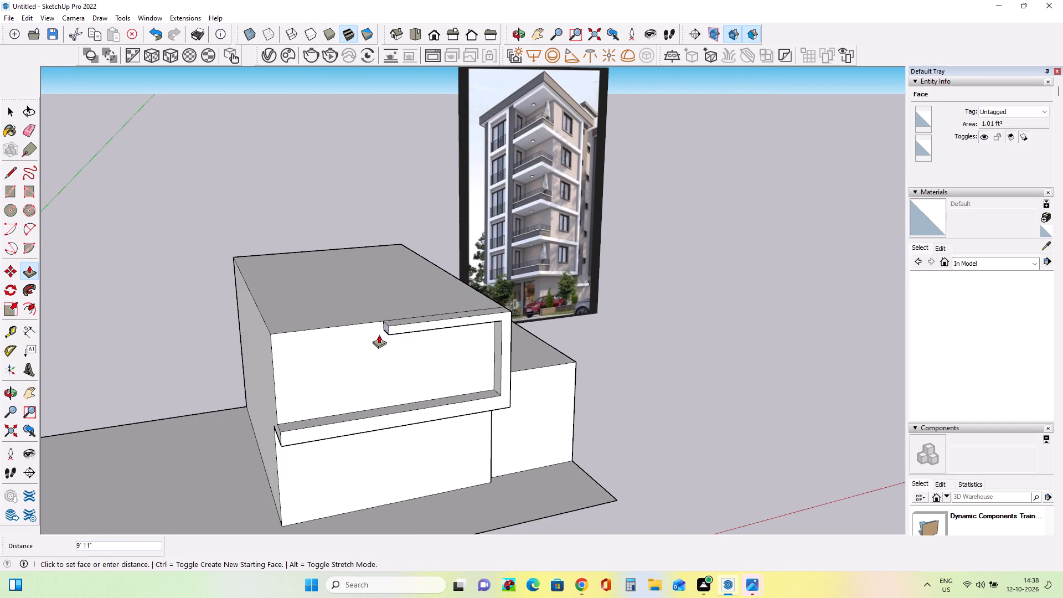
click(251, 354)
Draw a rectangle about 1' 5 3/16" by 10 5/8" on top of the upper ledge, at the corner above the post.
middle_drag(384, 357, 322, 378)
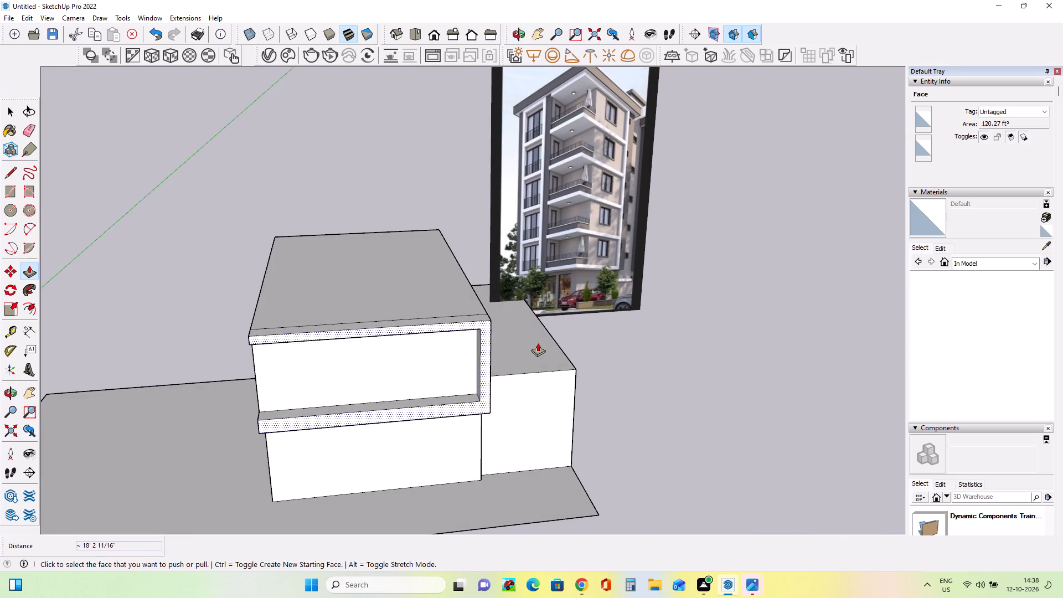
middle_drag(533, 350, 470, 384)
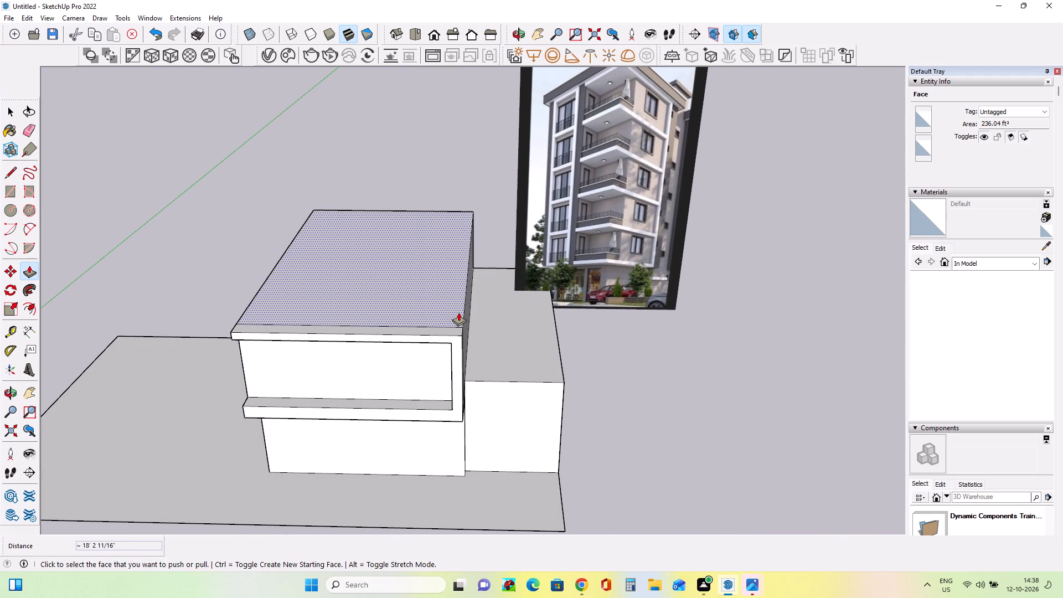
middle_drag(473, 317, 476, 337)
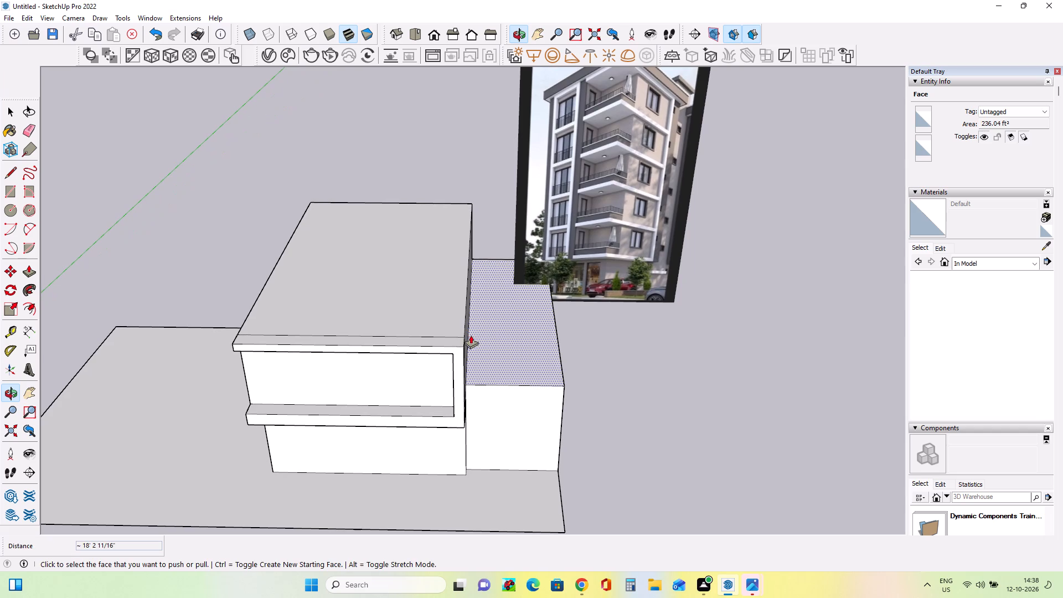
middle_drag(433, 314, 433, 299)
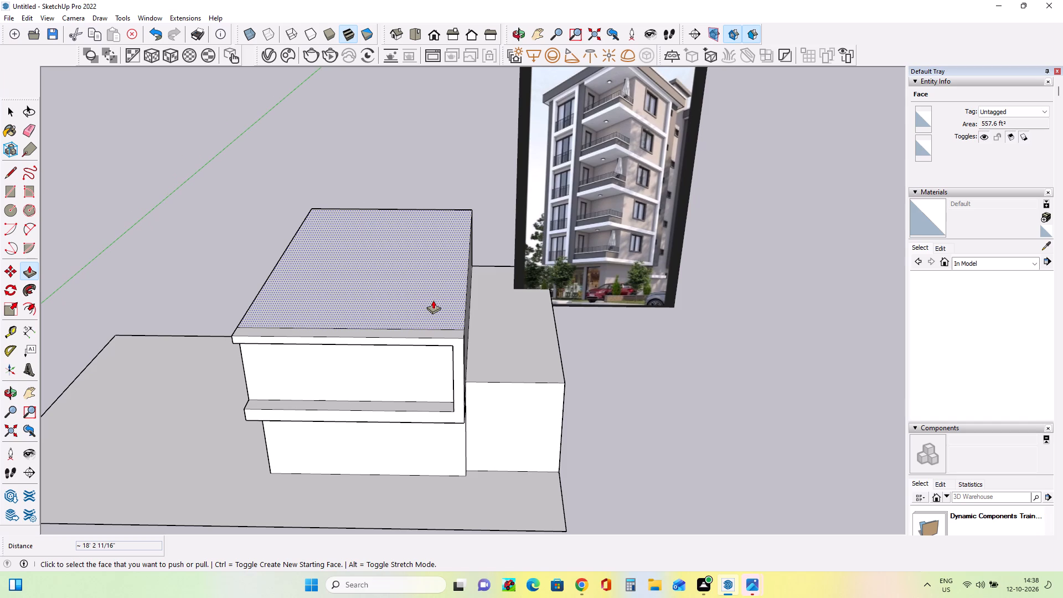
middle_drag(433, 301, 430, 316)
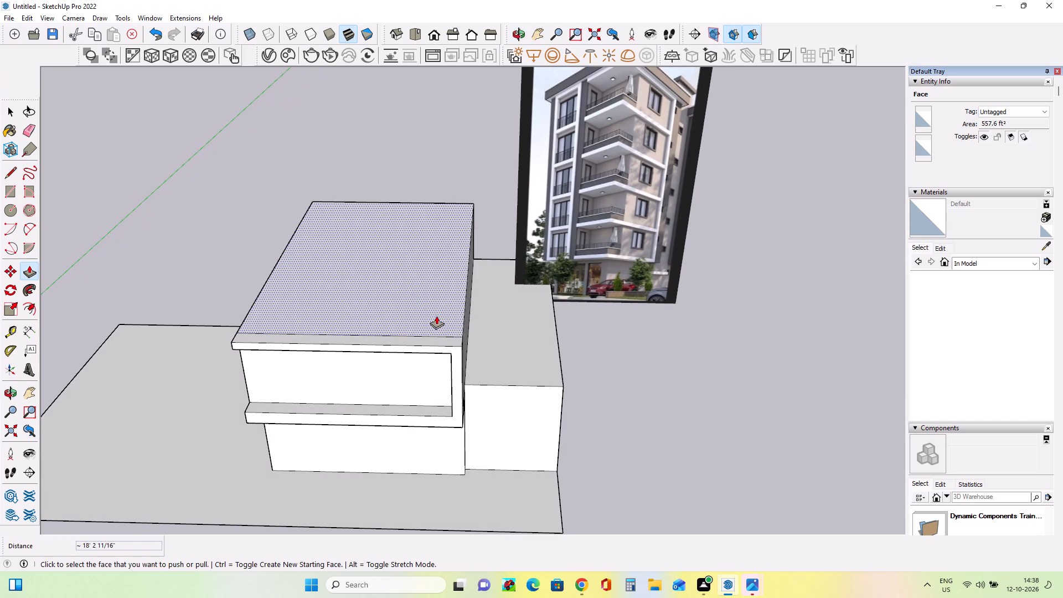
middle_drag(491, 330, 474, 332)
scroll(475, 344, up, 1)
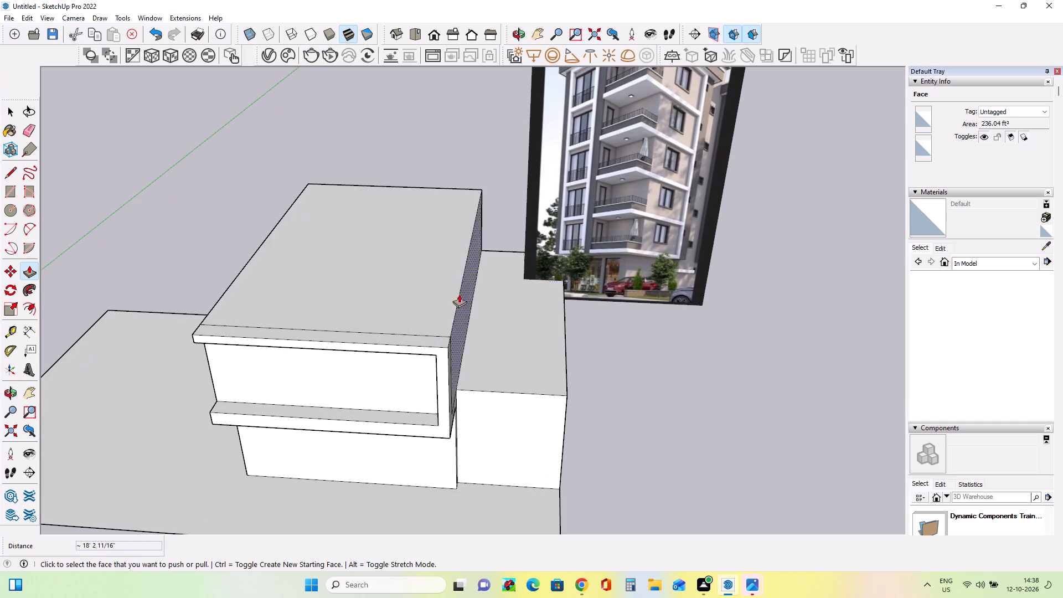
click(9, 196)
middle_drag(489, 339, 497, 375)
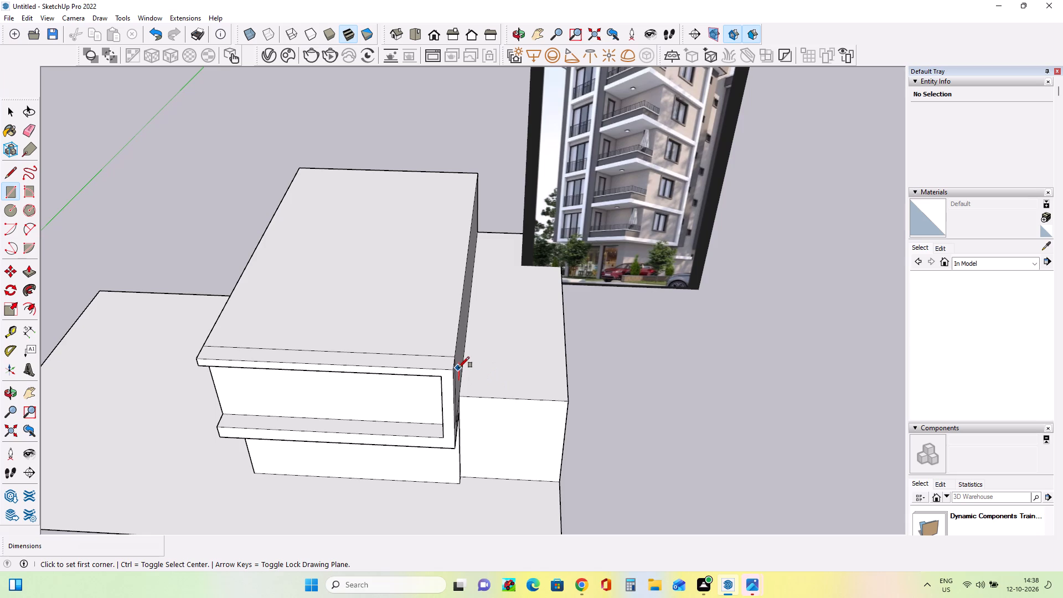
scroll(453, 370, up, 9)
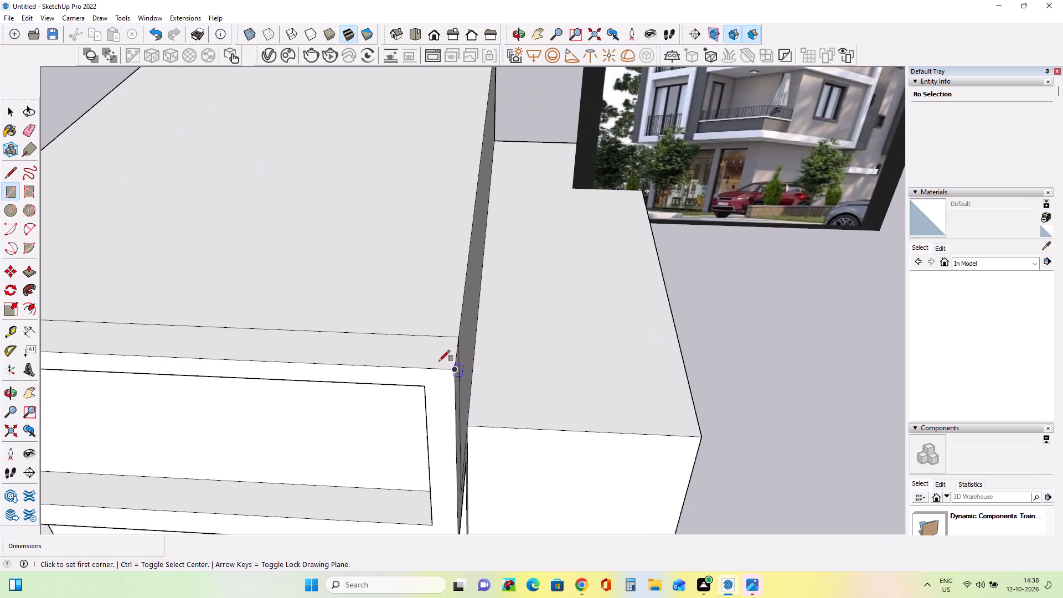
click(453, 372)
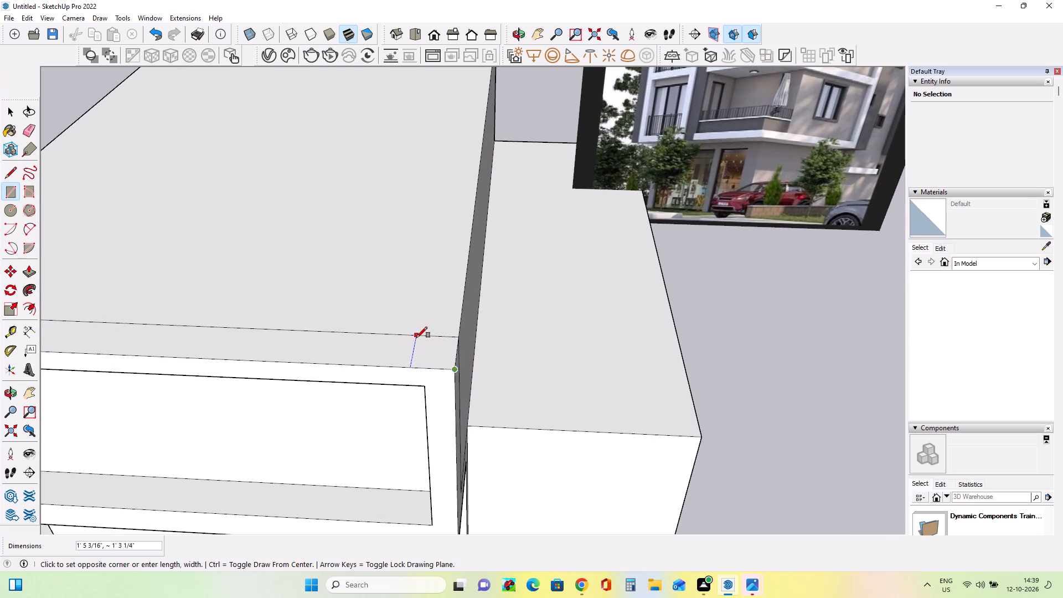
click(424, 367)
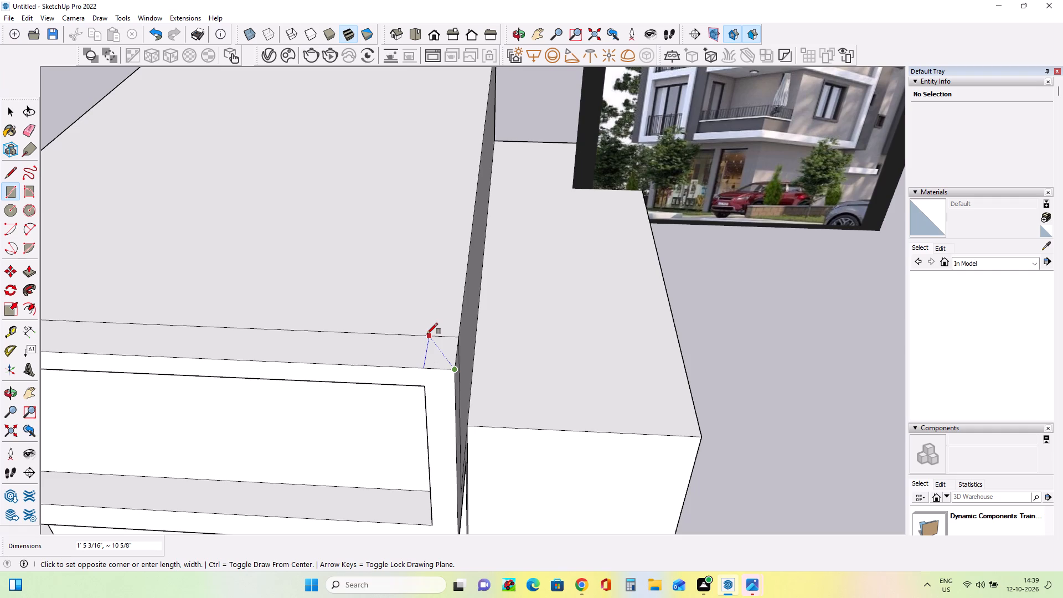
click(427, 334)
Push/Pull the small corner rectangle up about 7' 7 5/16" to extend the post above the first floor.
middle_drag(483, 433, 516, 414)
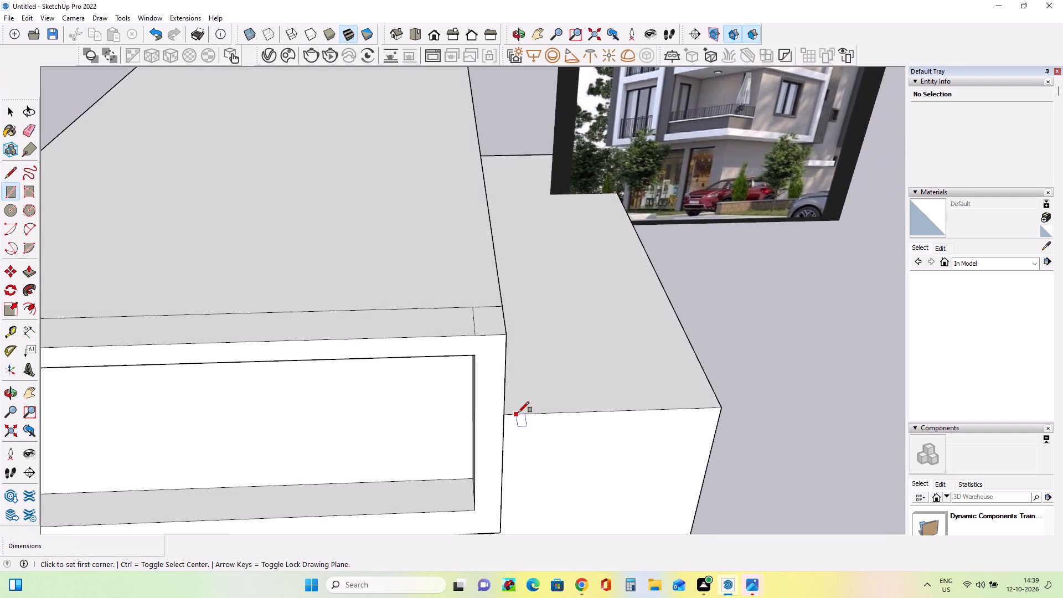
scroll(519, 411, down, 4)
click(28, 272)
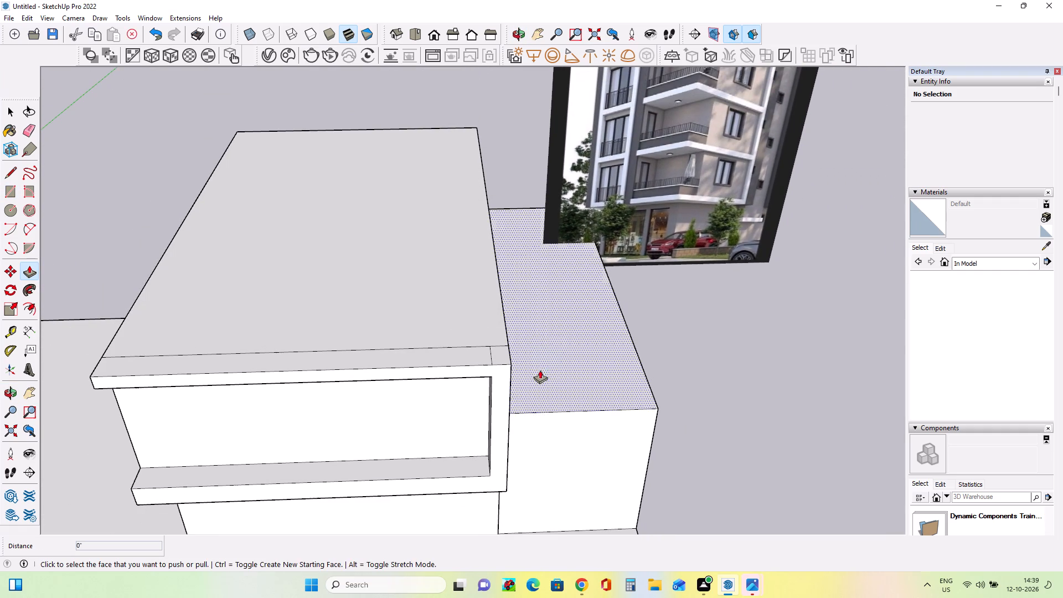
click(494, 354)
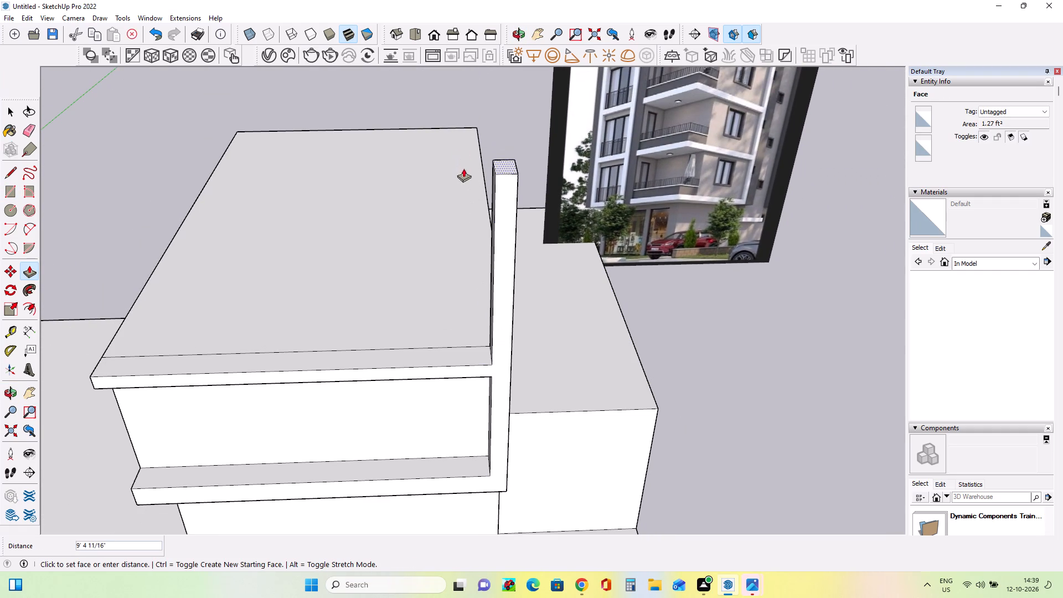
click(469, 208)
Compare the extended corner post and upper ledge with the balcony floors in the reference image.
middle_drag(576, 385, 554, 296)
scroll(554, 296, down, 1)
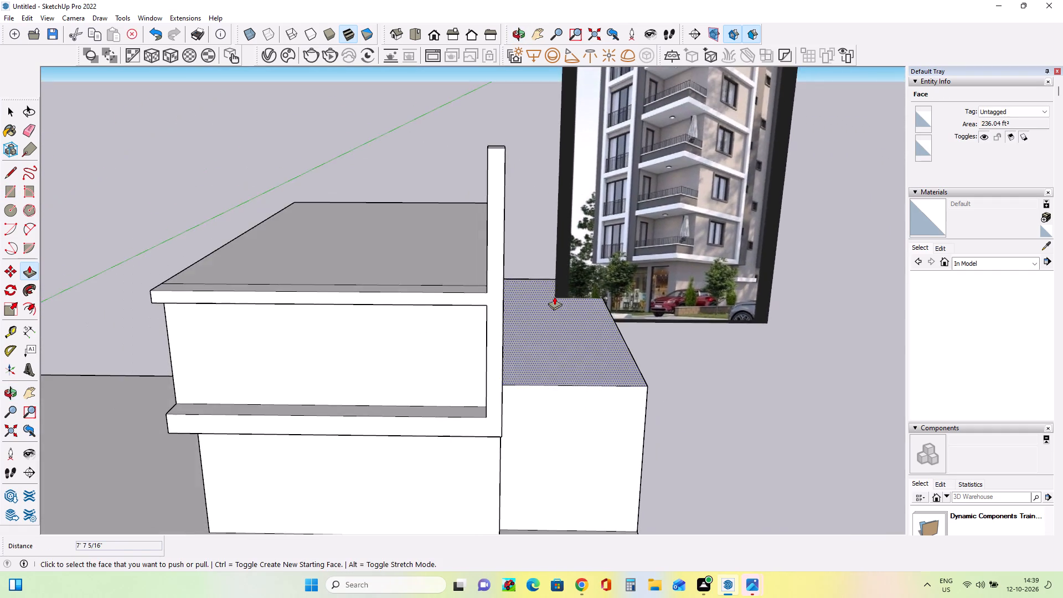
scroll(549, 299, down, 4)
middle_drag(551, 316, 504, 345)
scroll(504, 345, down, 1)
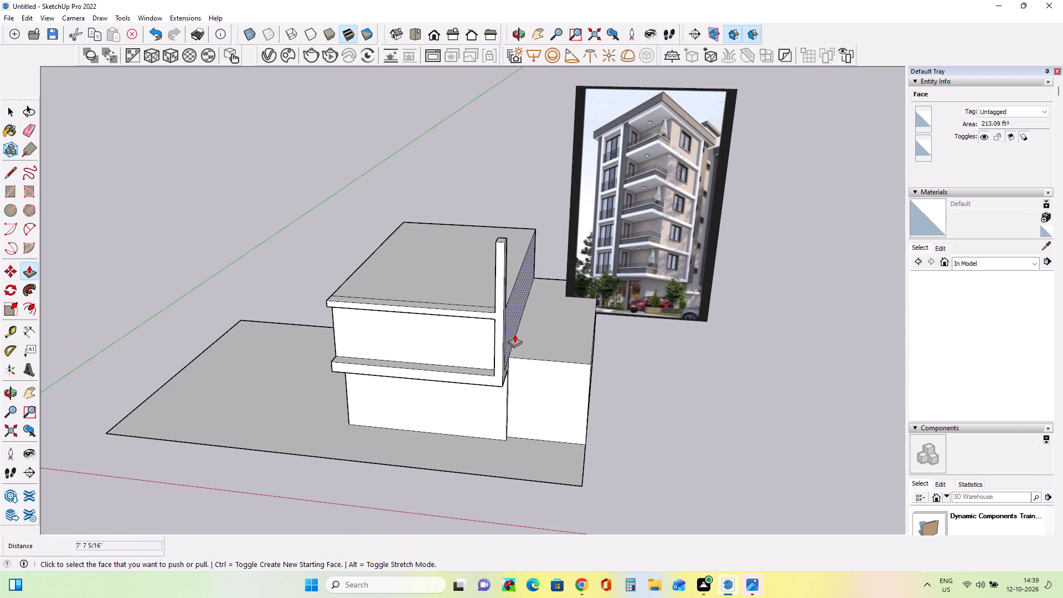
middle_drag(509, 349, 520, 361)
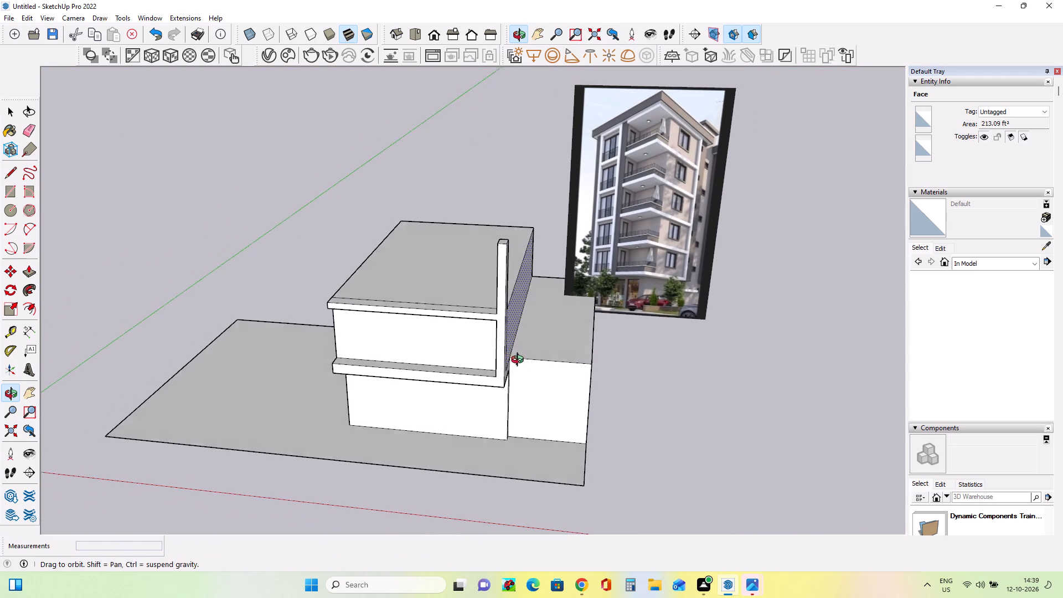
middle_drag(520, 361, 547, 395)
middle_drag(525, 383, 543, 294)
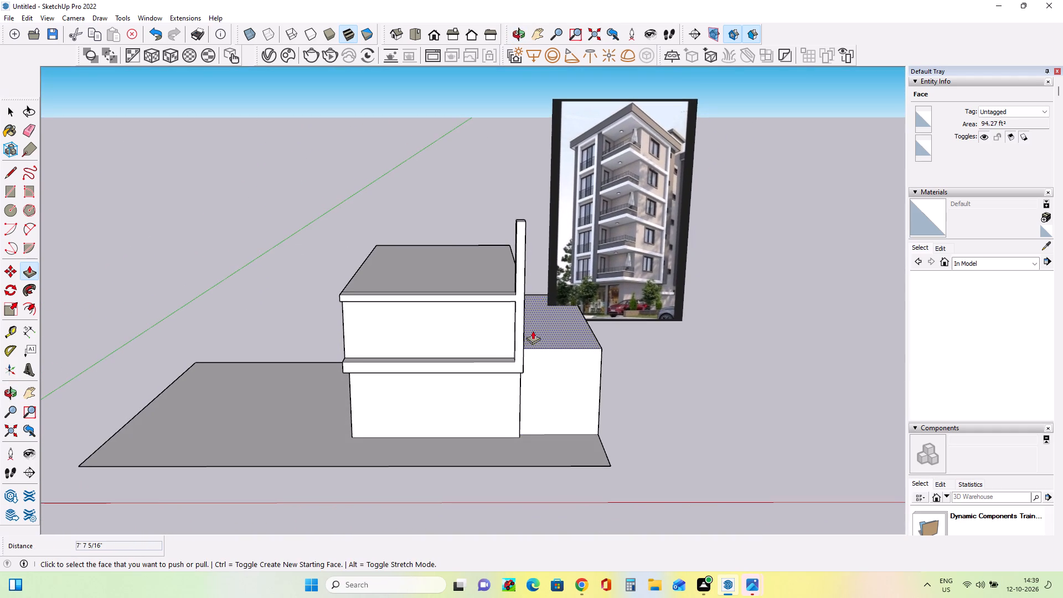
scroll(503, 285, up, 3)
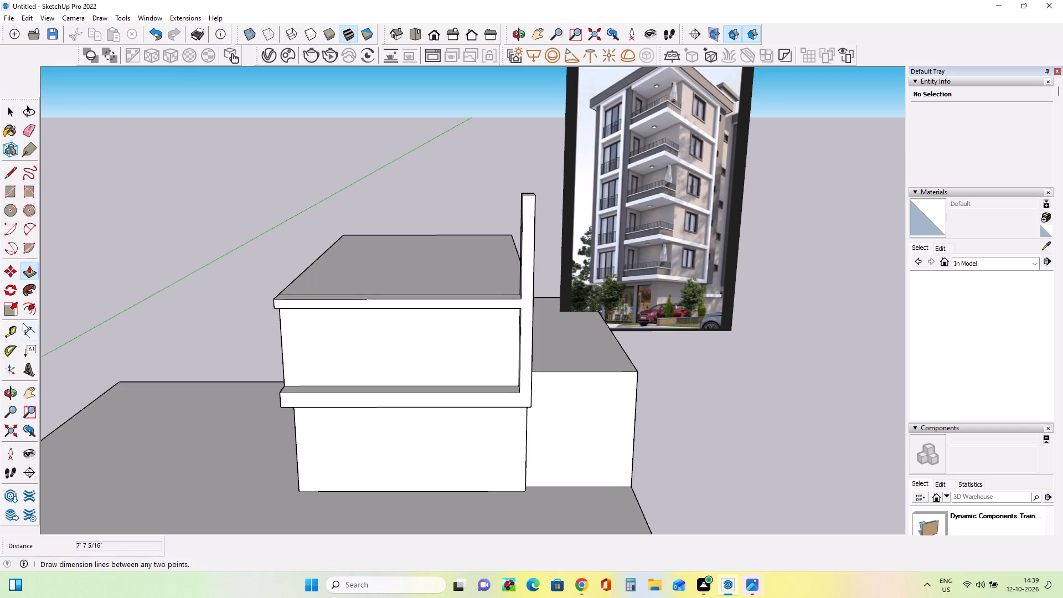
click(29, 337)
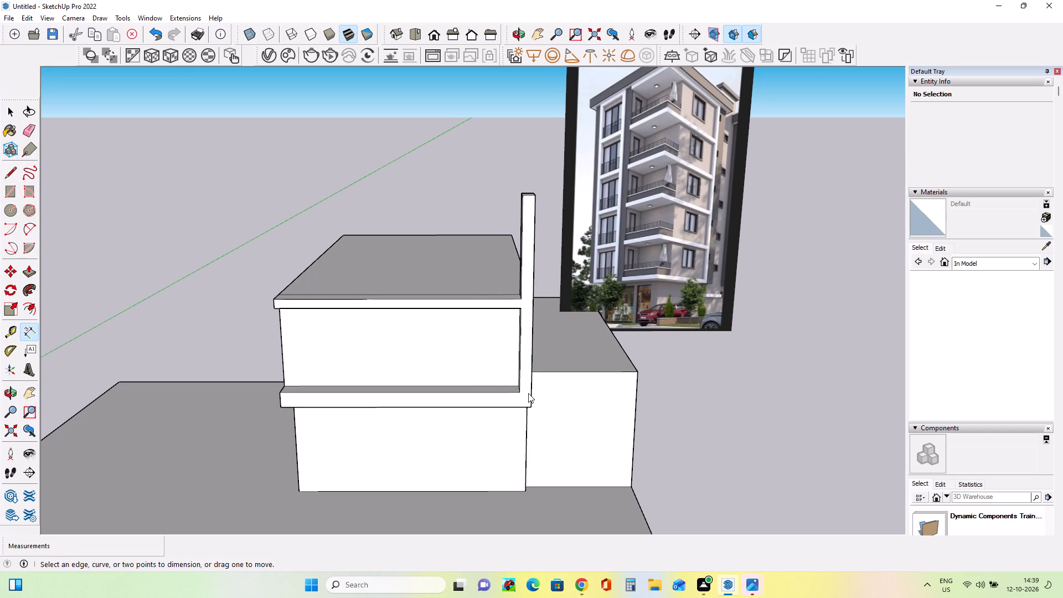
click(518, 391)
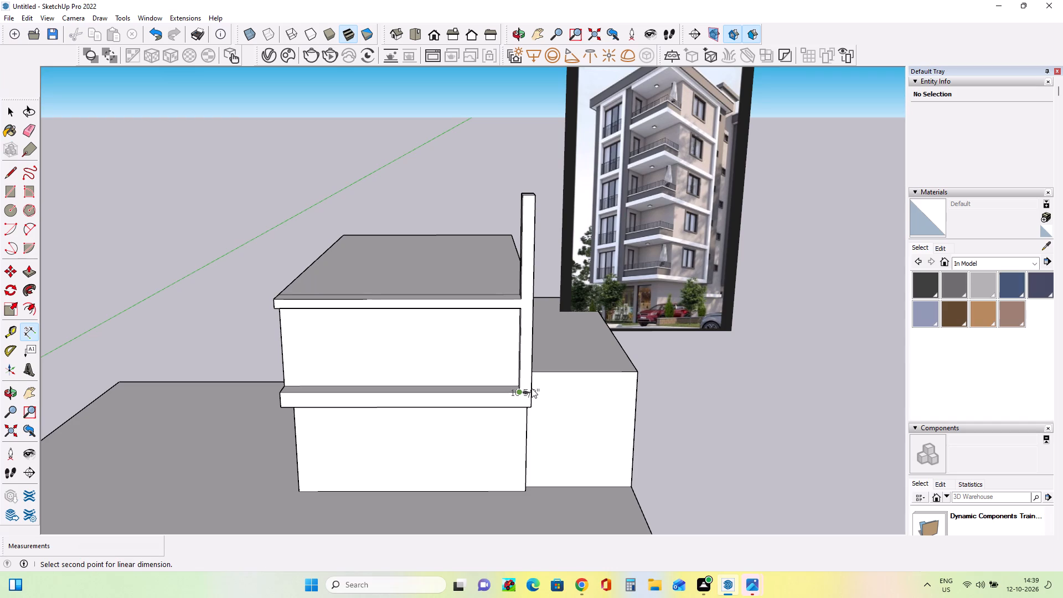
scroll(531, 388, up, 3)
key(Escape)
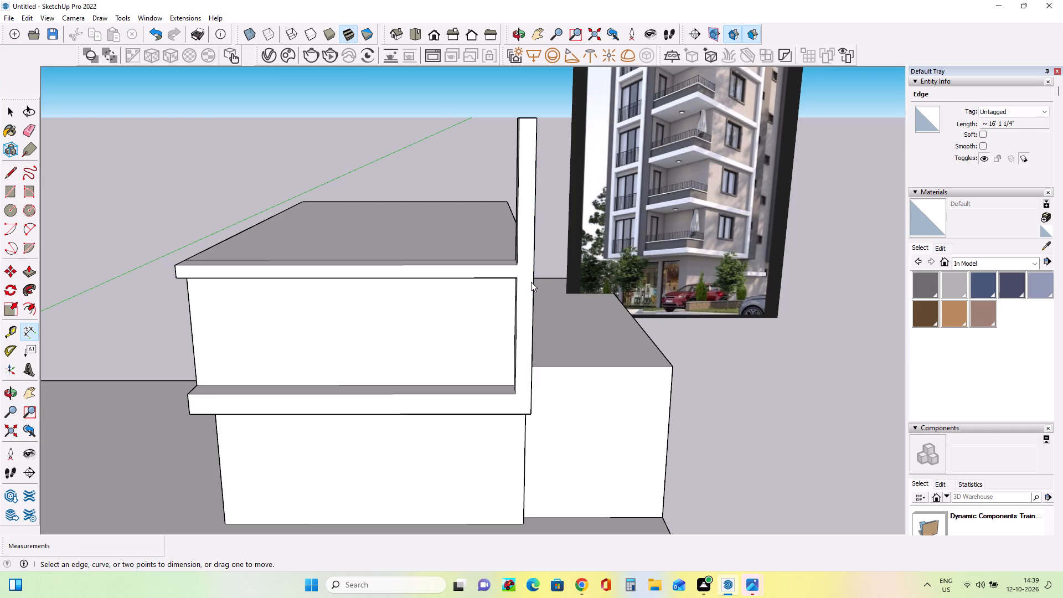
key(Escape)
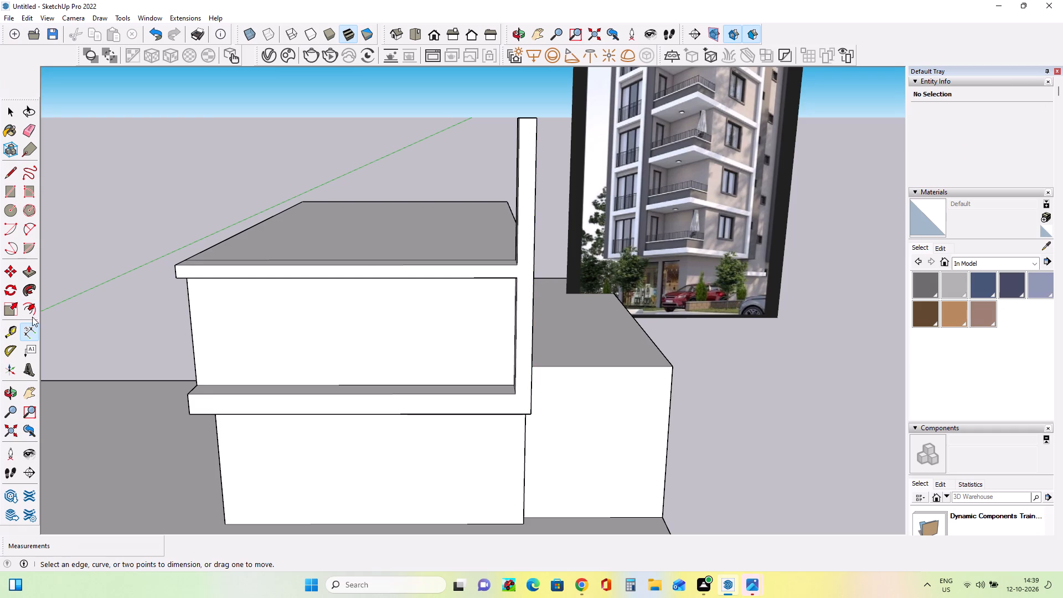
Draw a line about 10 5/8" long across the corner post's front face, level with the upper ledge's underside.
click(14, 170)
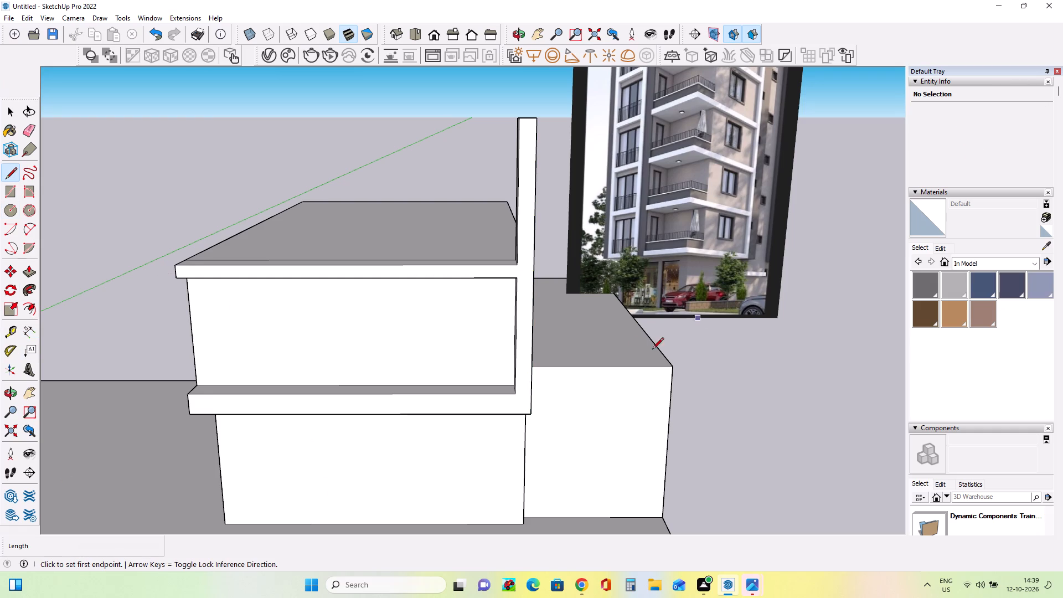
click(518, 276)
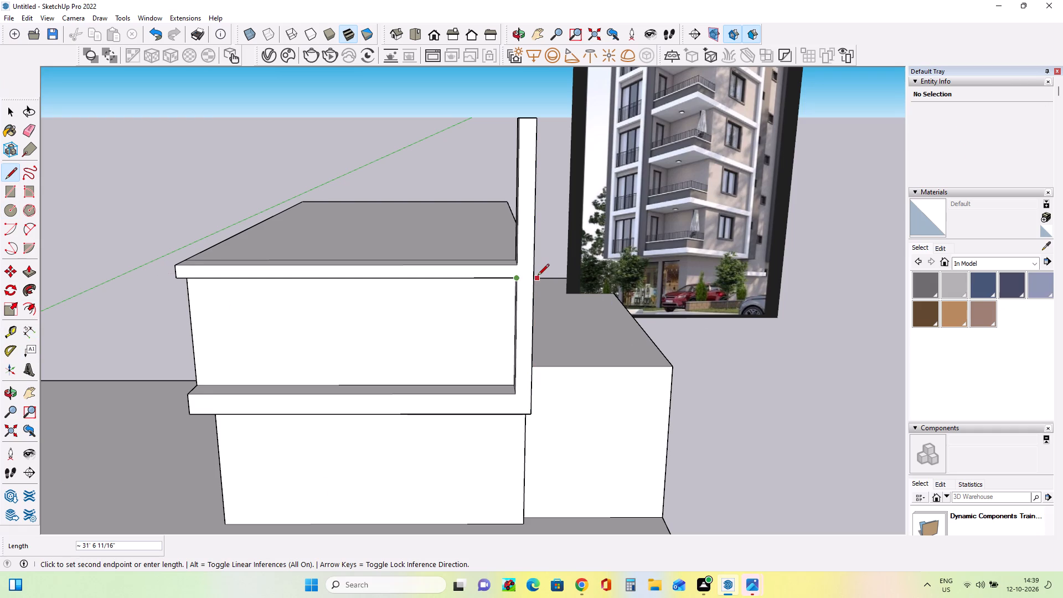
click(536, 277)
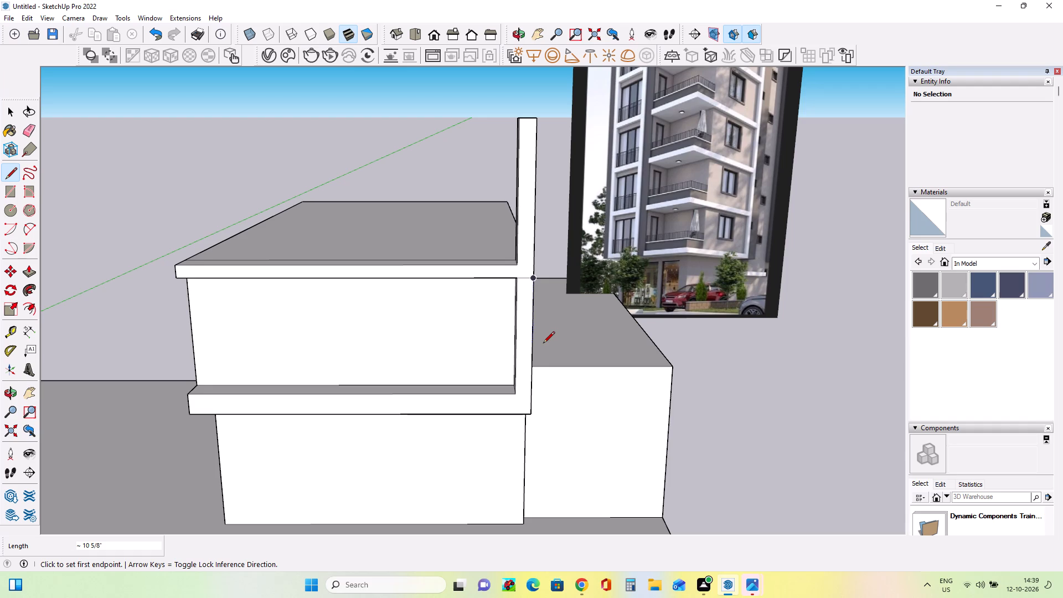
Measure the corner post's height from the lower ledge's underside to the upper ledge's underside.
key(space)
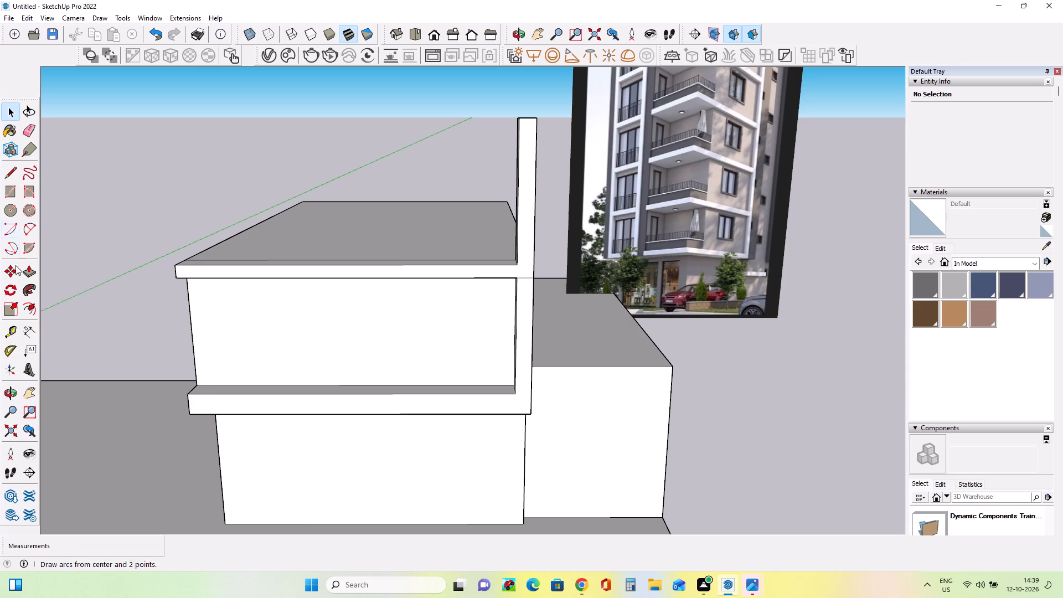
click(20, 330)
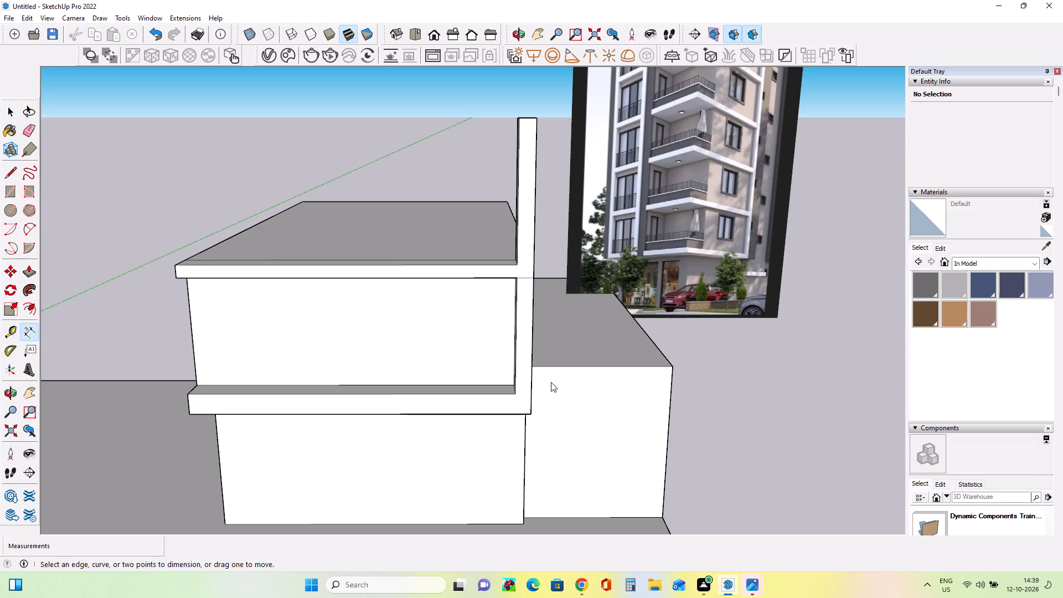
click(531, 413)
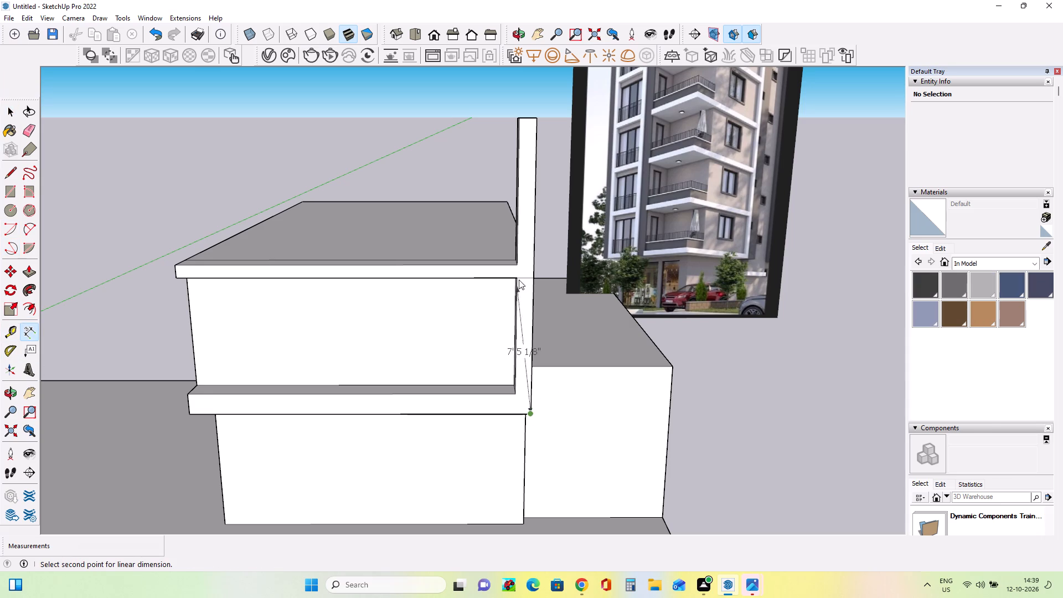
scroll(533, 282, up, 4)
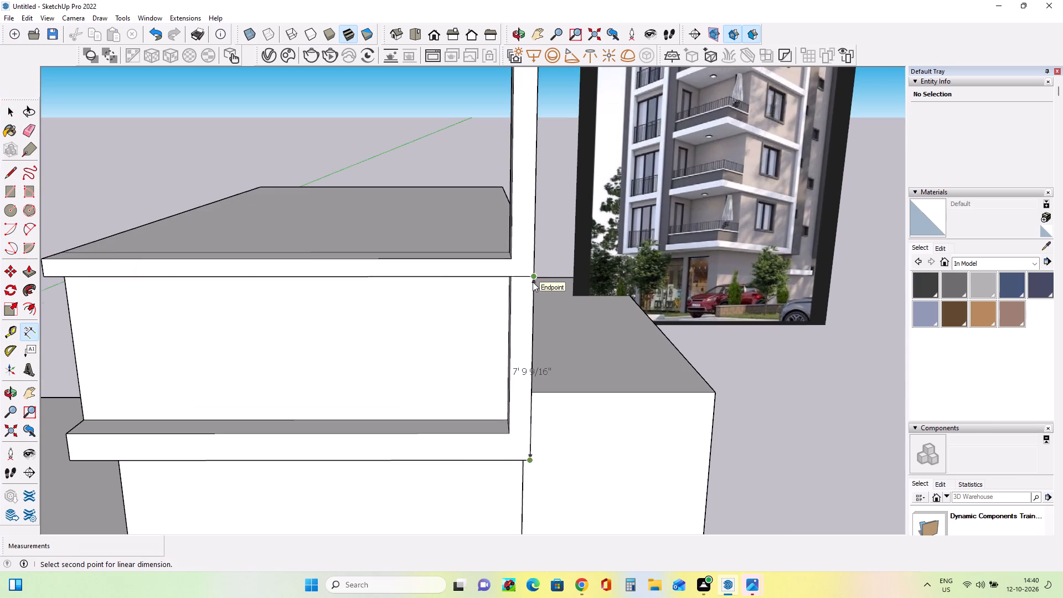
scroll(533, 282, up, 3)
scroll(533, 282, down, 9)
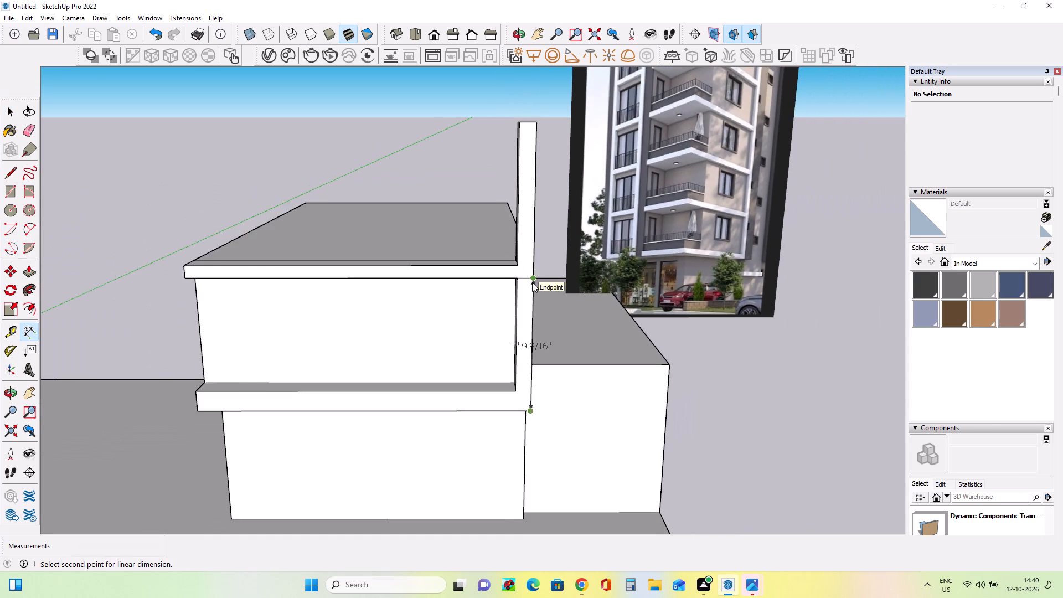
key(space)
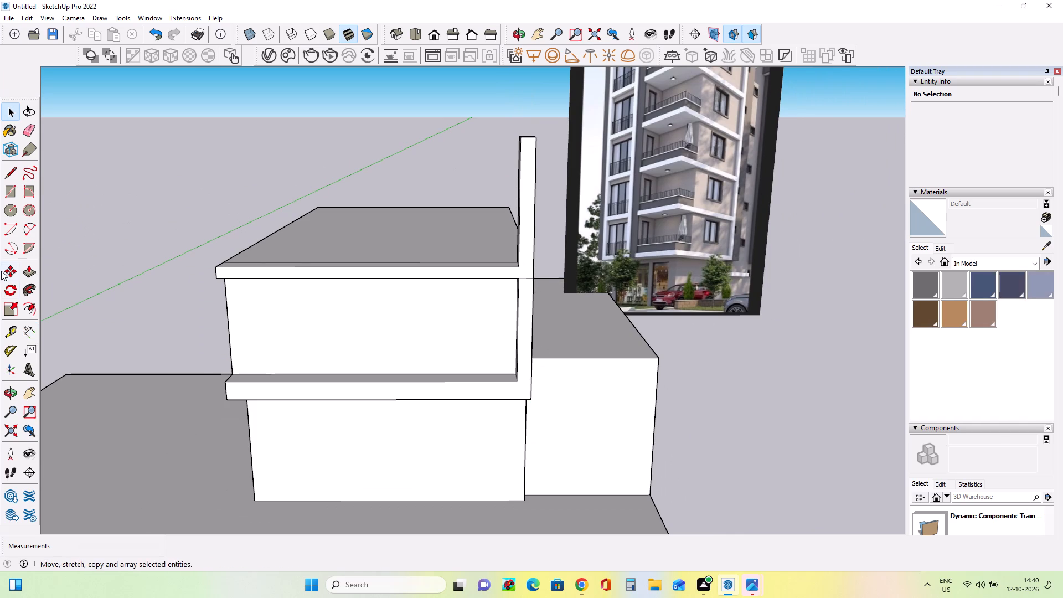
Measure the corner post's height from the upper ledge's underside to the post's top.
click(27, 329)
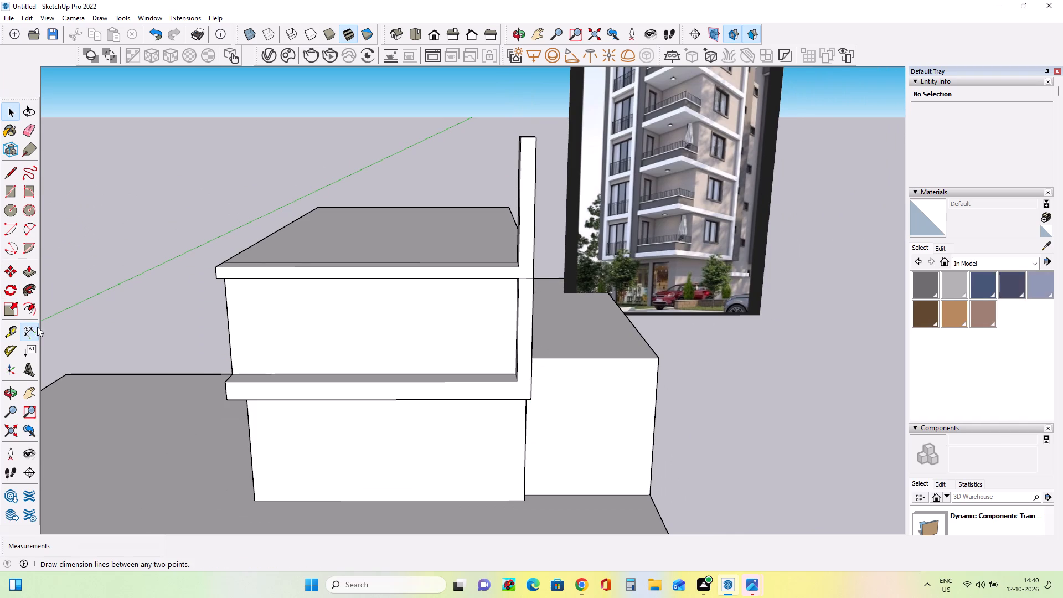
click(531, 277)
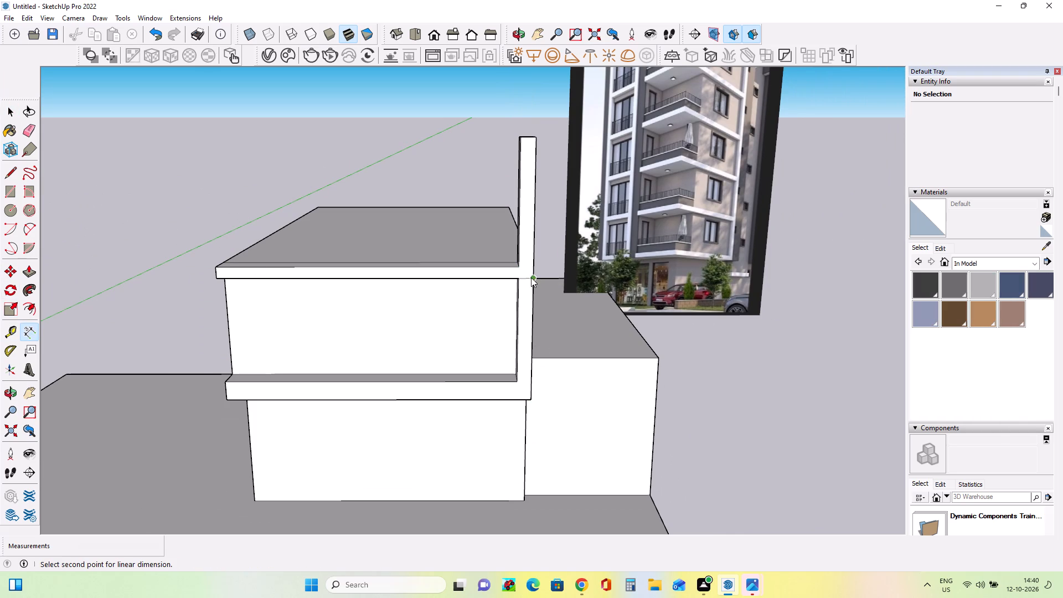
scroll(531, 137, up, 2)
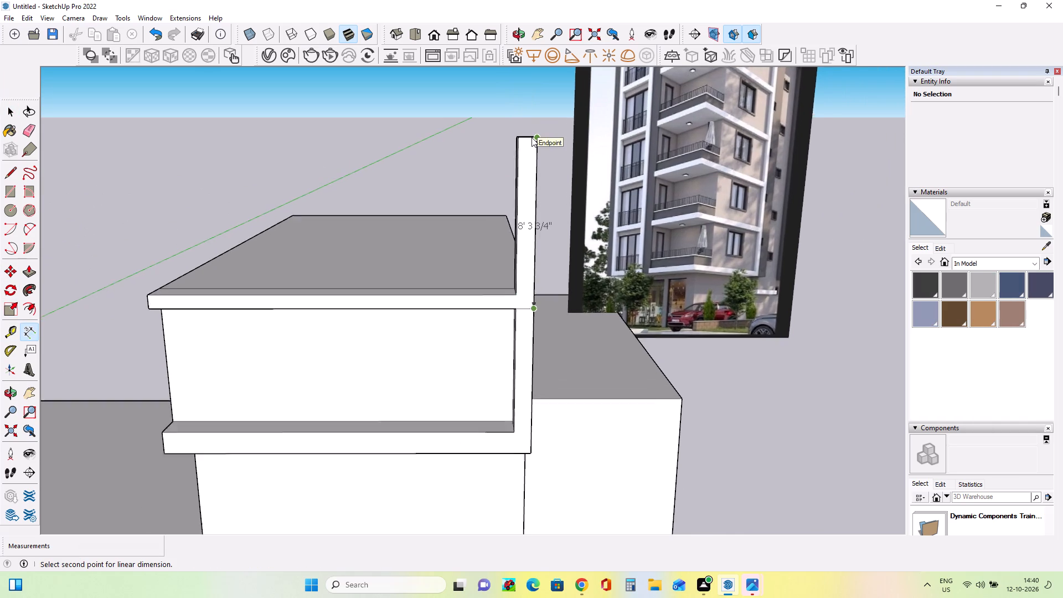
scroll(531, 137, up, 4)
key(Escape)
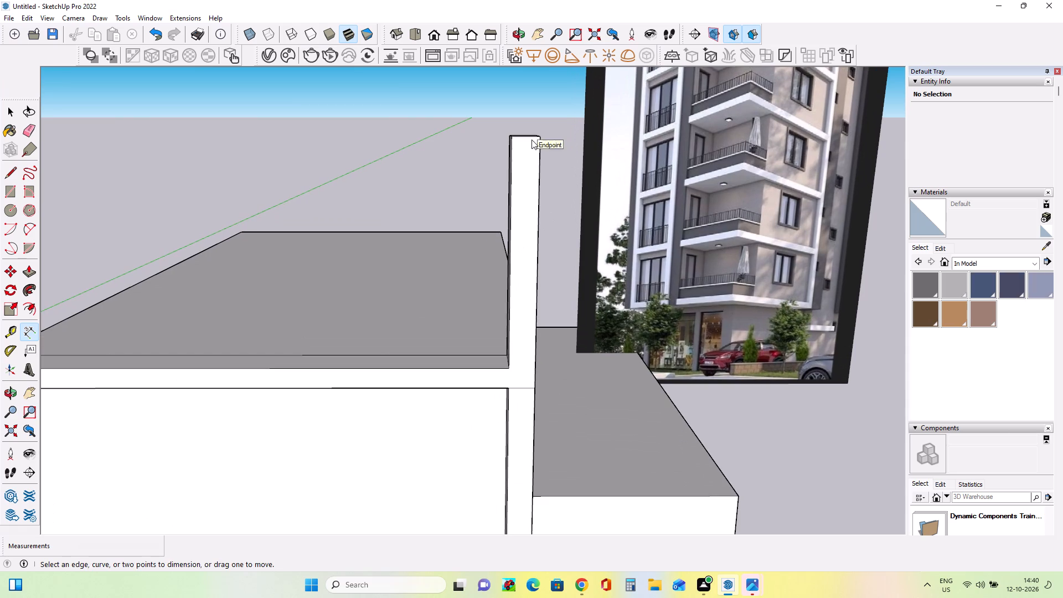
Push/Pull the upper ledge level's large top face up 7' 7 5/16", level with the corner post's top, to form another floor.
middle_drag(574, 315, 583, 357)
scroll(576, 350, down, 9)
middle_drag(576, 351, 590, 385)
click(27, 270)
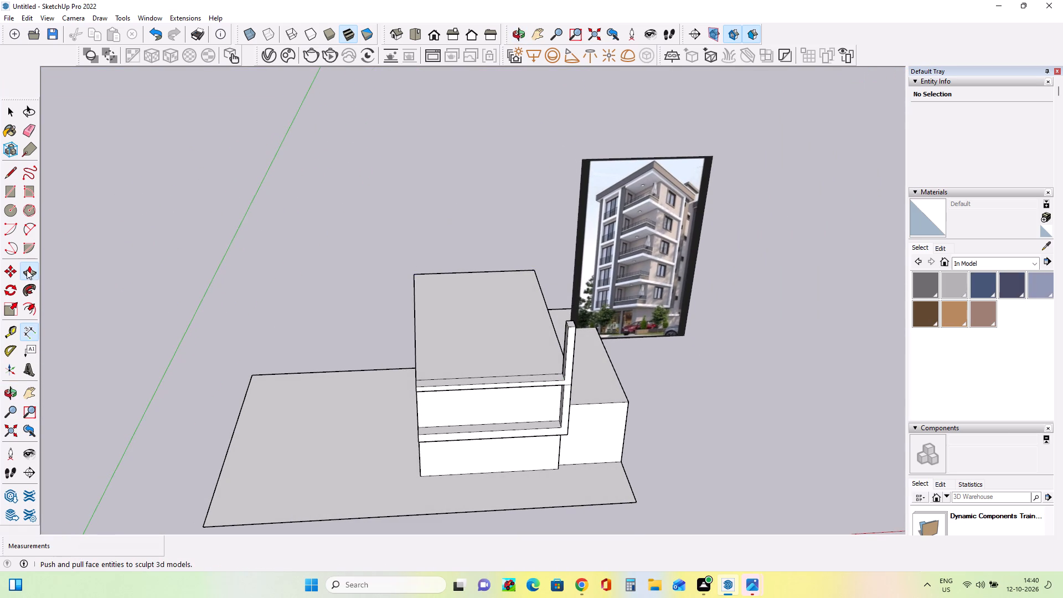
click(467, 348)
click(579, 327)
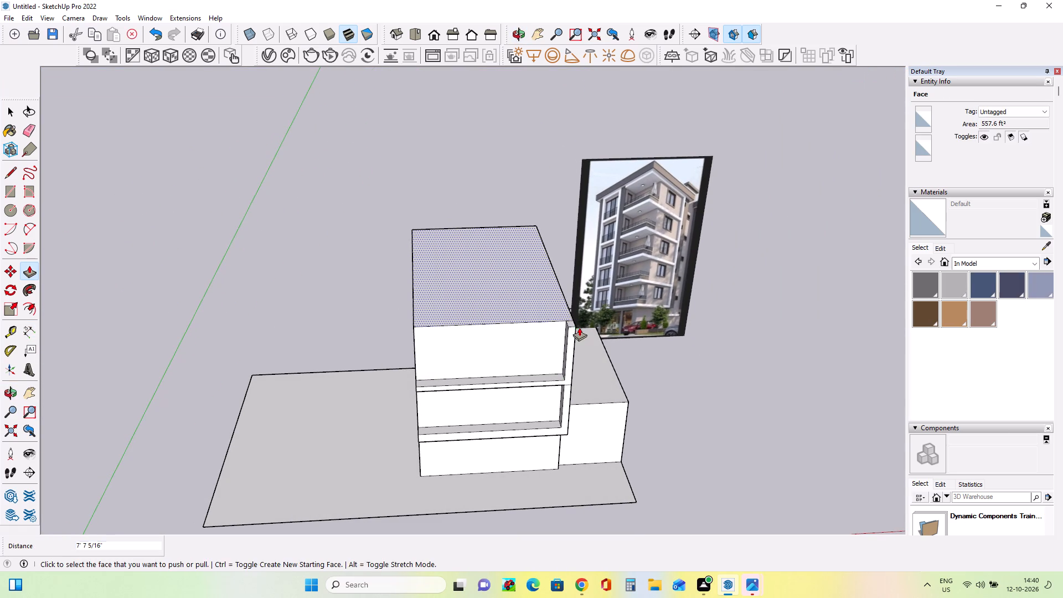
Adjust the new floor's top face with Push/Pull and bring the corner post's top level with it.
middle_drag(586, 373, 505, 279)
scroll(482, 302, up, 3)
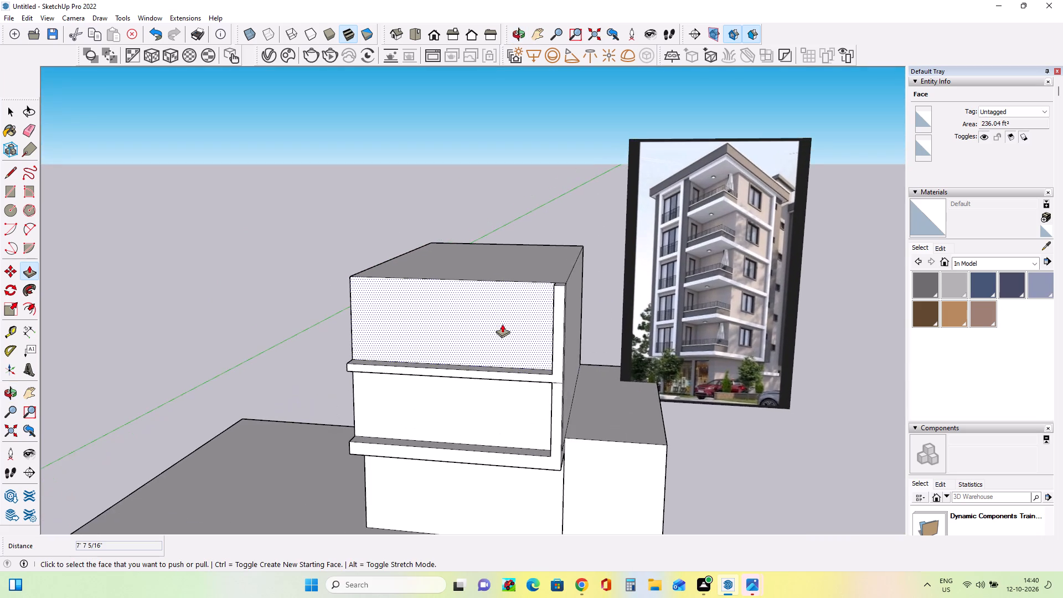
middle_drag(504, 323, 568, 274)
middle_drag(446, 286, 473, 388)
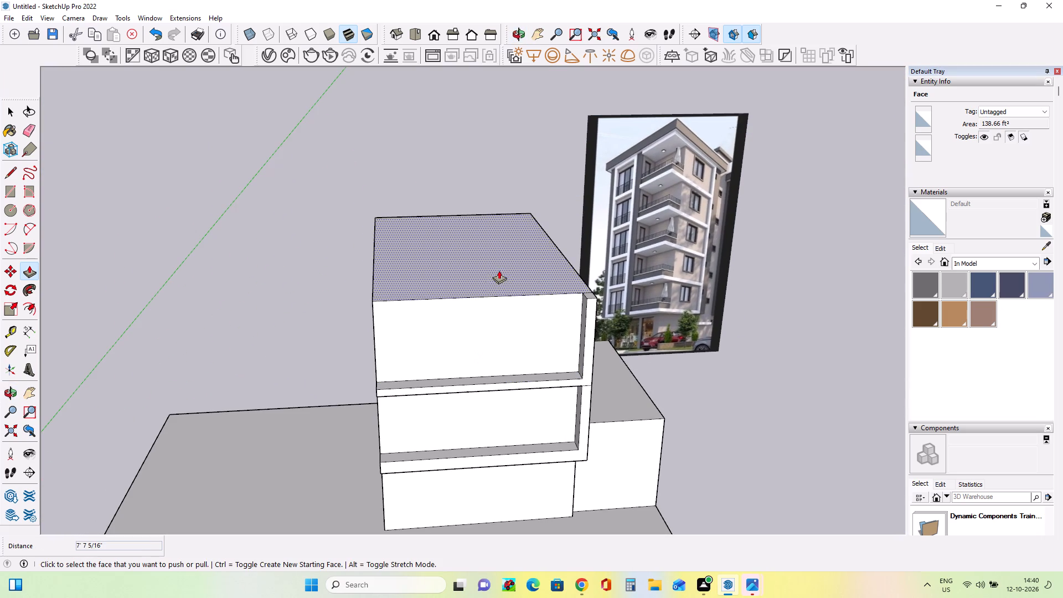
click(499, 270)
click(500, 275)
middle_drag(601, 321, 597, 345)
click(587, 307)
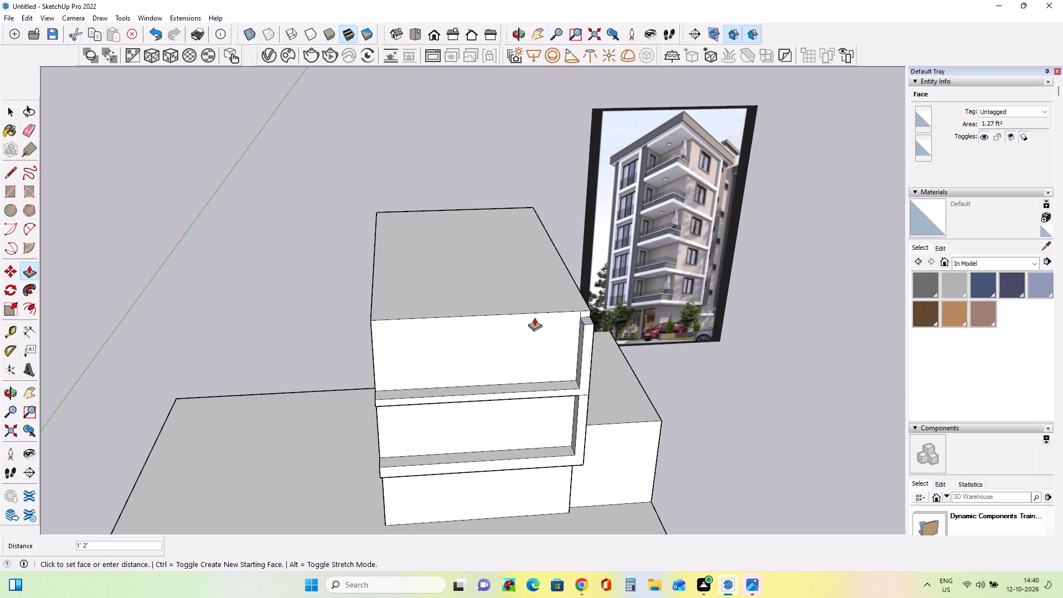
click(534, 317)
middle_drag(622, 326, 554, 329)
scroll(554, 341, up, 3)
click(556, 326)
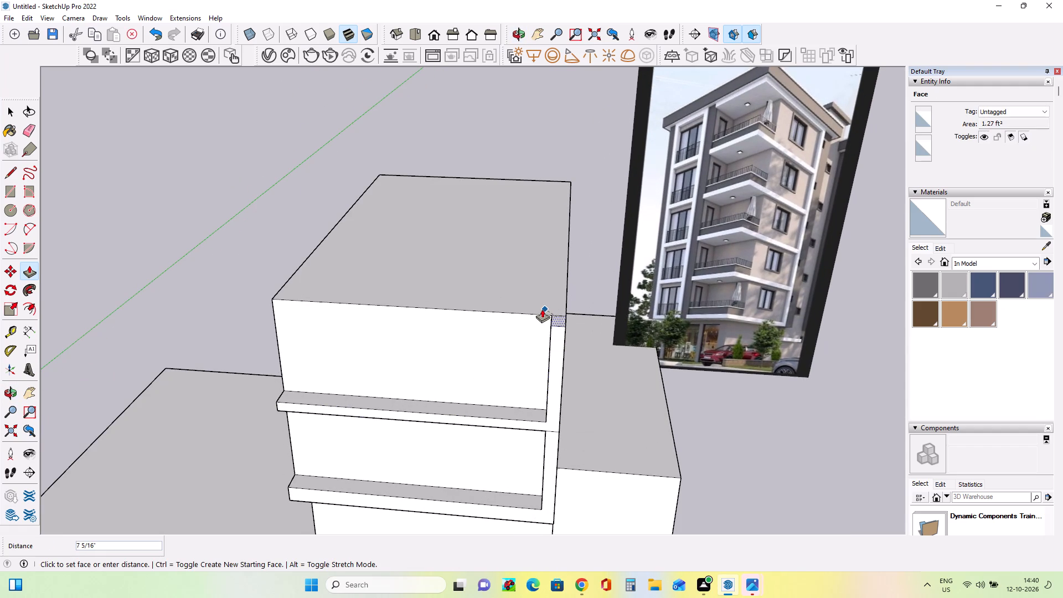
click(541, 309)
Push/Pull the corner post's small top face up 1' 2 1/8".
middle_drag(488, 370, 534, 351)
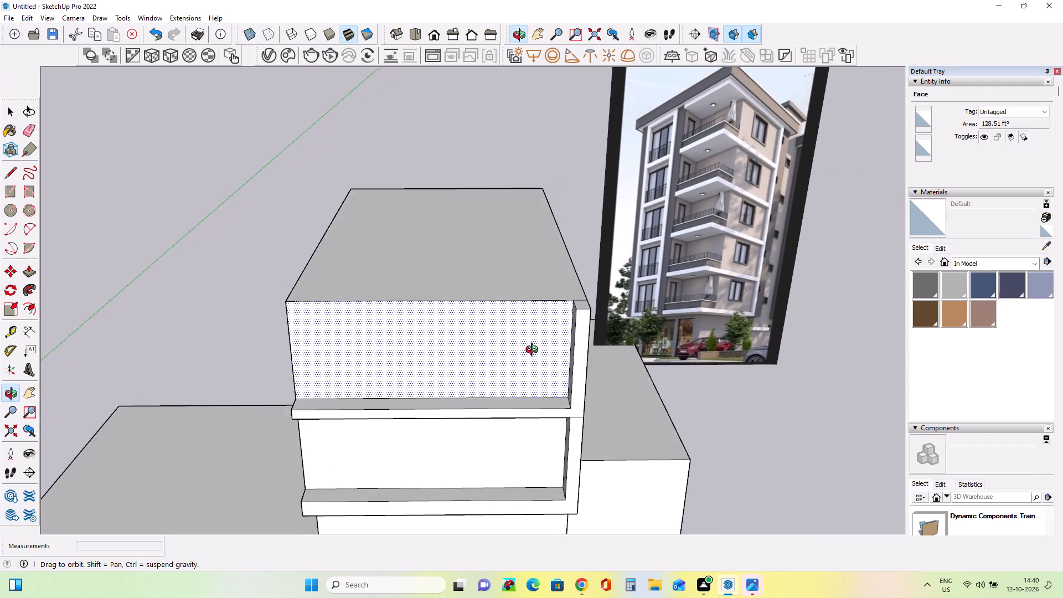
middle_drag(534, 351, 544, 346)
middle_drag(555, 334, 555, 320)
scroll(571, 333, up, 1)
middle_drag(571, 333, 577, 321)
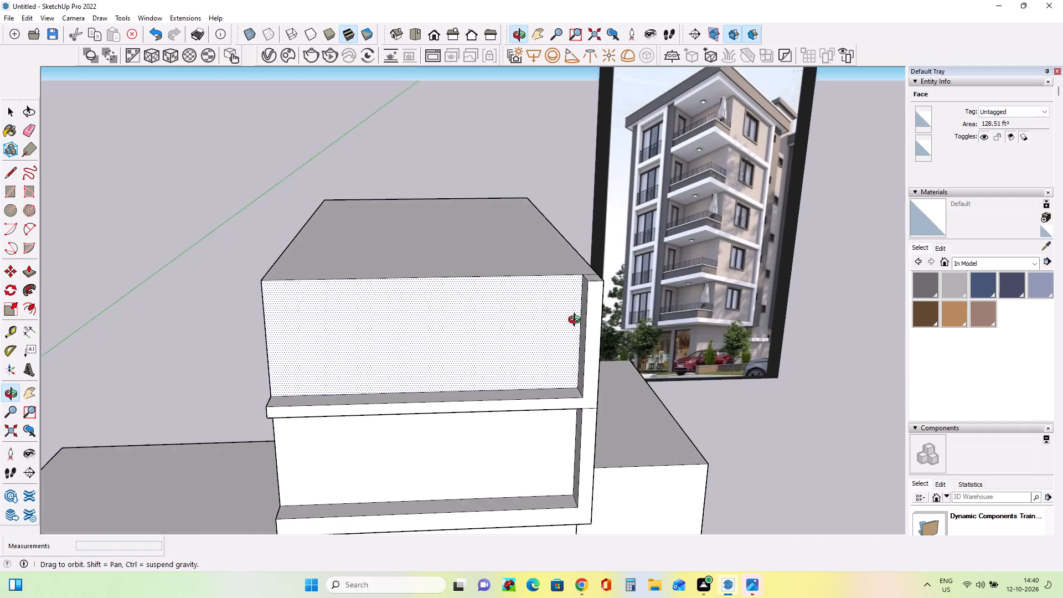
middle_drag(577, 321, 580, 312)
middle_drag(612, 273, 615, 285)
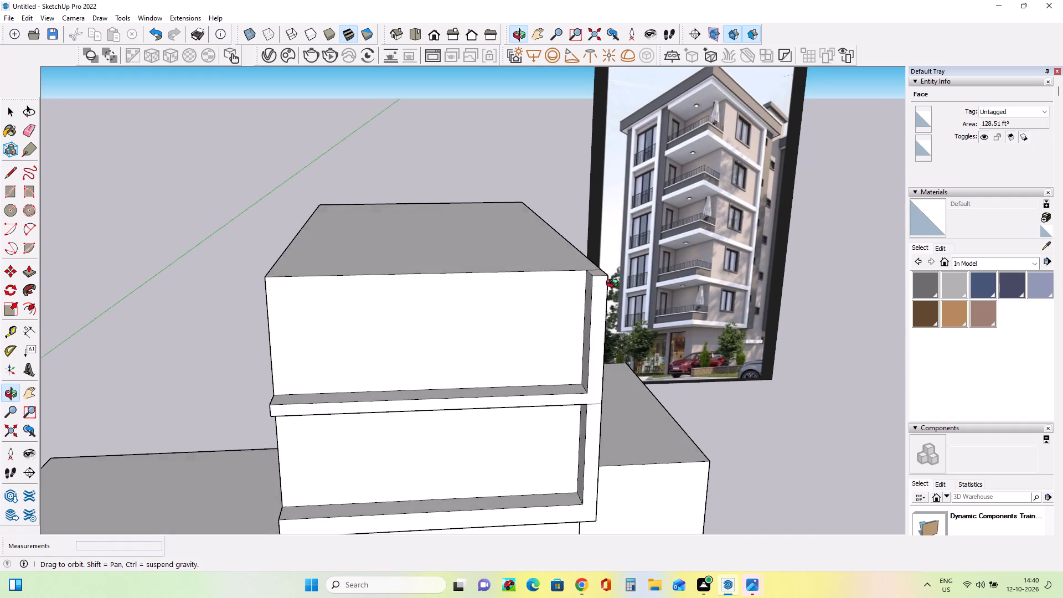
middle_drag(615, 285, 608, 324)
click(596, 305)
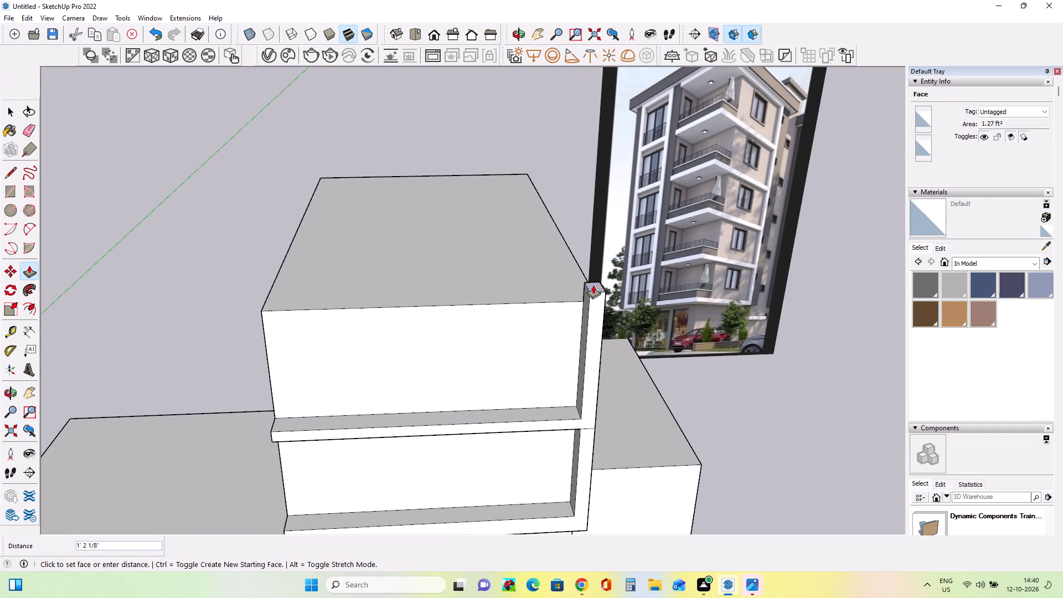
click(593, 285)
Push/Pull the new floor's large top face up 1' 2 1/8", level with the raised corner post.
middle_drag(536, 337, 531, 325)
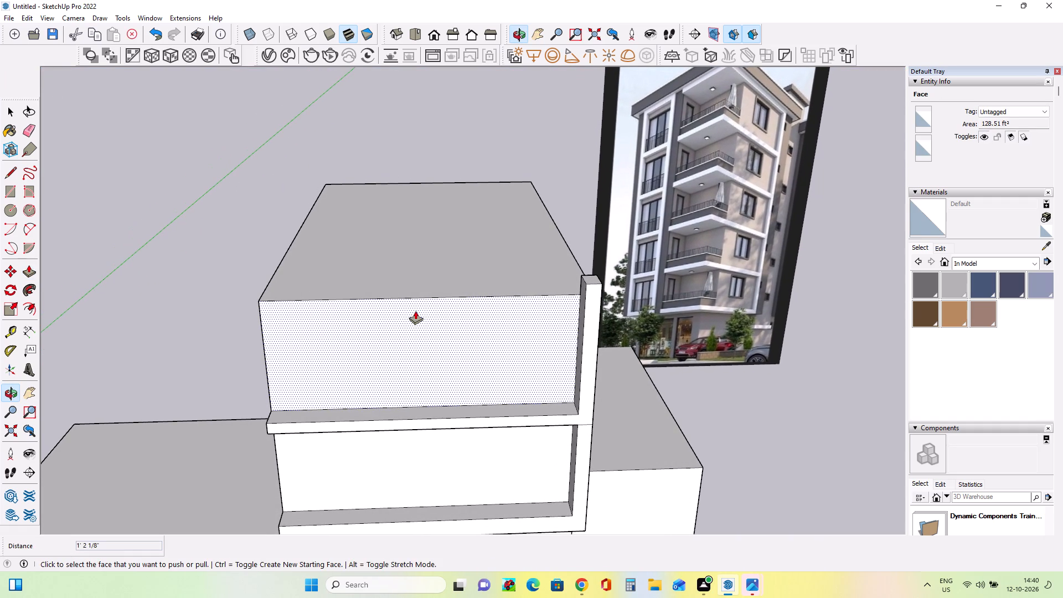
click(411, 271)
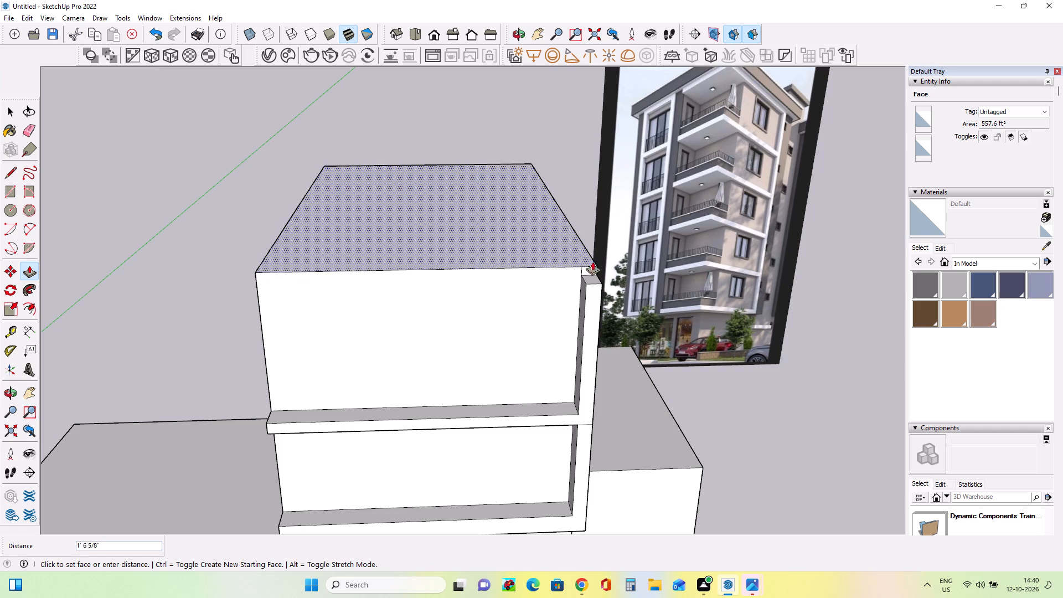
click(598, 280)
Draw a rectangle about 18' 2 11/16" by 10 7/8" along the top edge of the new floor's front face.
middle_drag(572, 360, 556, 313)
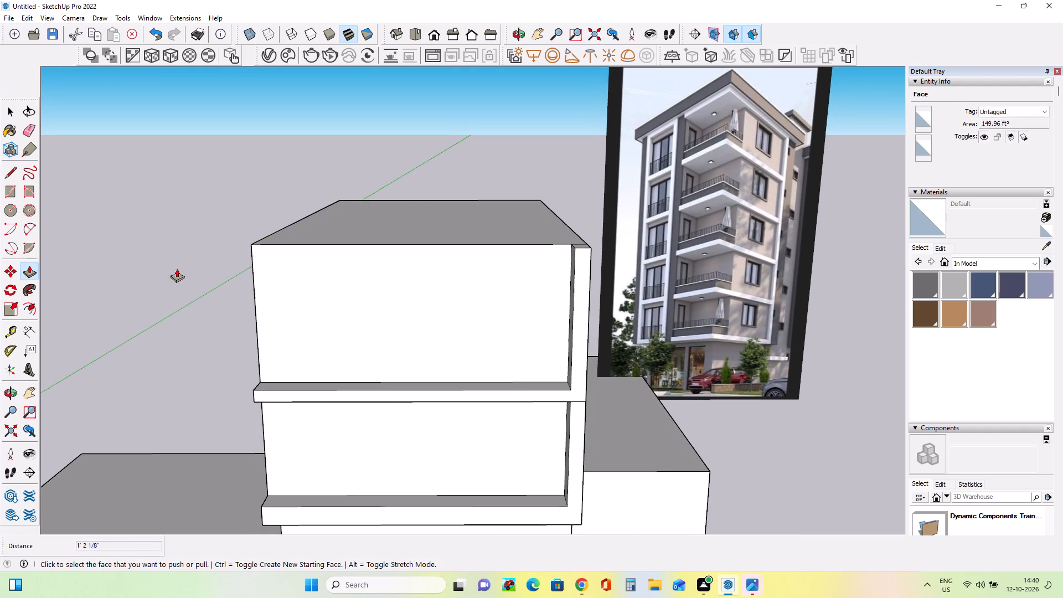
click(14, 189)
middle_drag(250, 301, 265, 309)
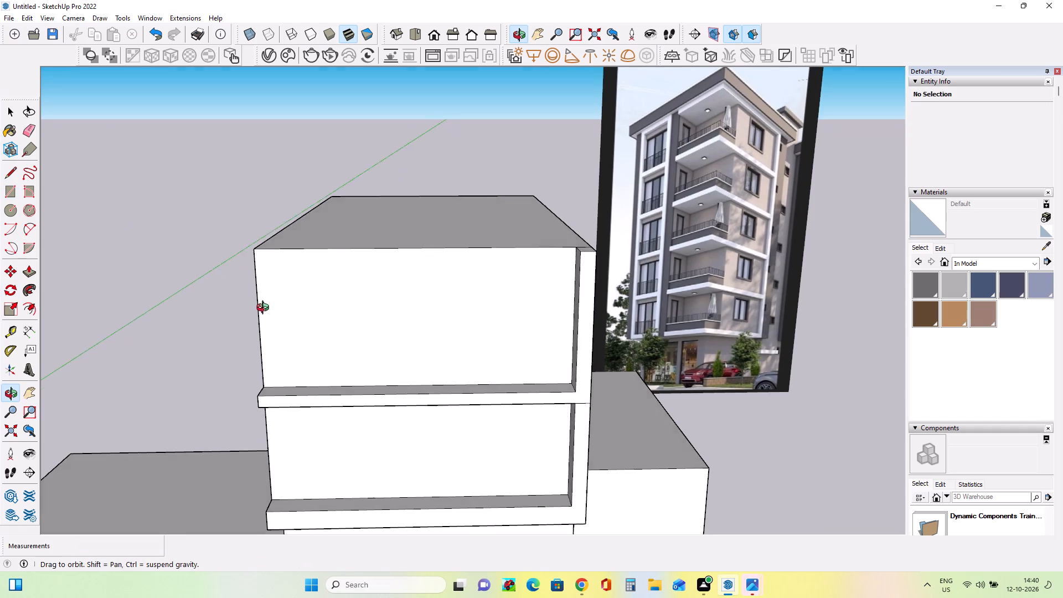
middle_drag(265, 309, 340, 310)
click(603, 244)
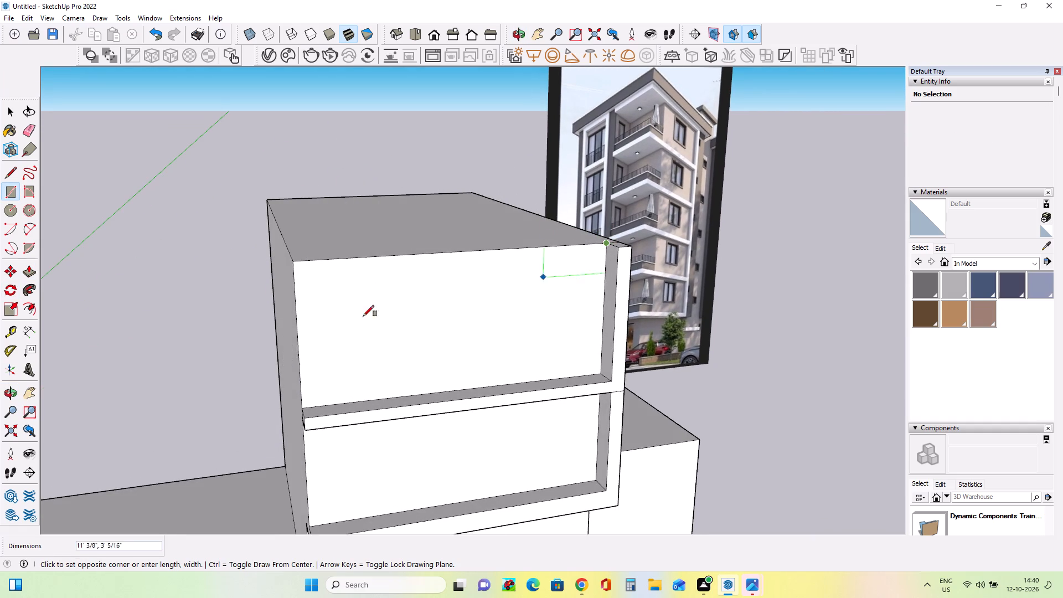
click(291, 277)
Push/Pull the front strip out 1' 5 3/16", flush with the corner post's front face, to form the top ledge.
middle_drag(425, 310, 354, 318)
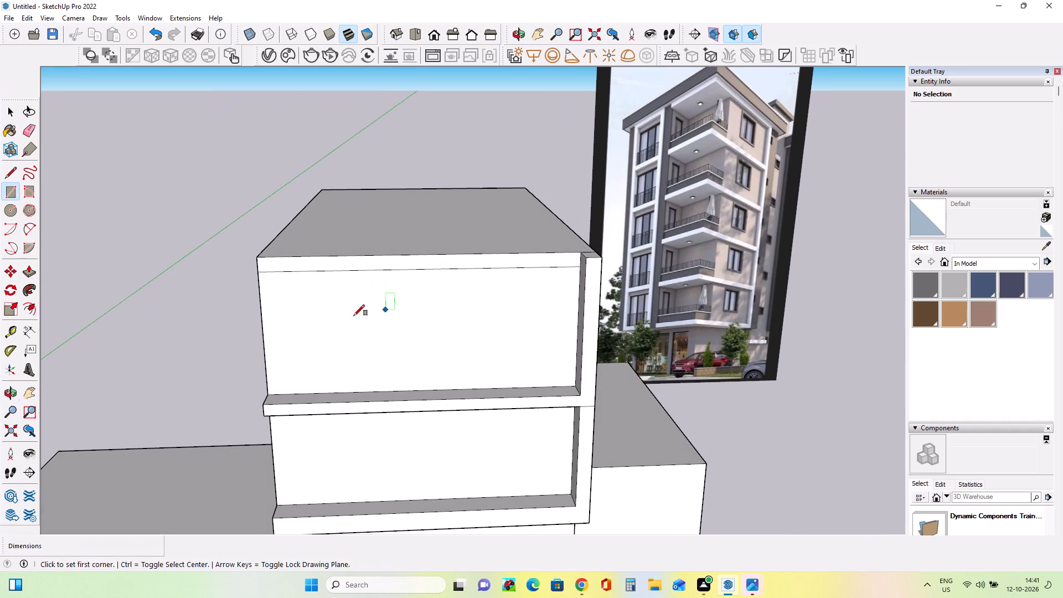
click(25, 274)
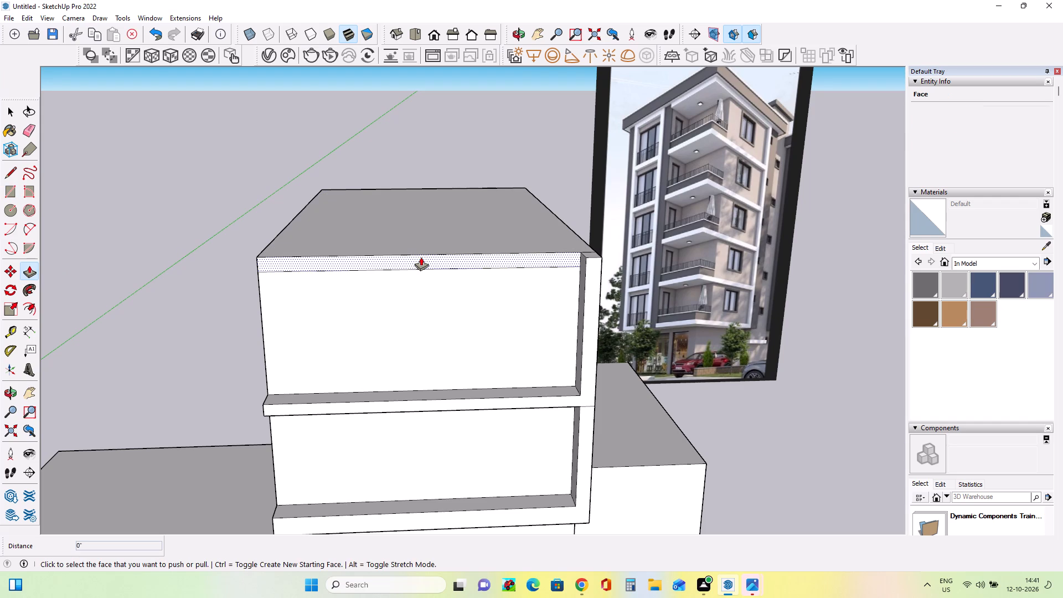
click(421, 257)
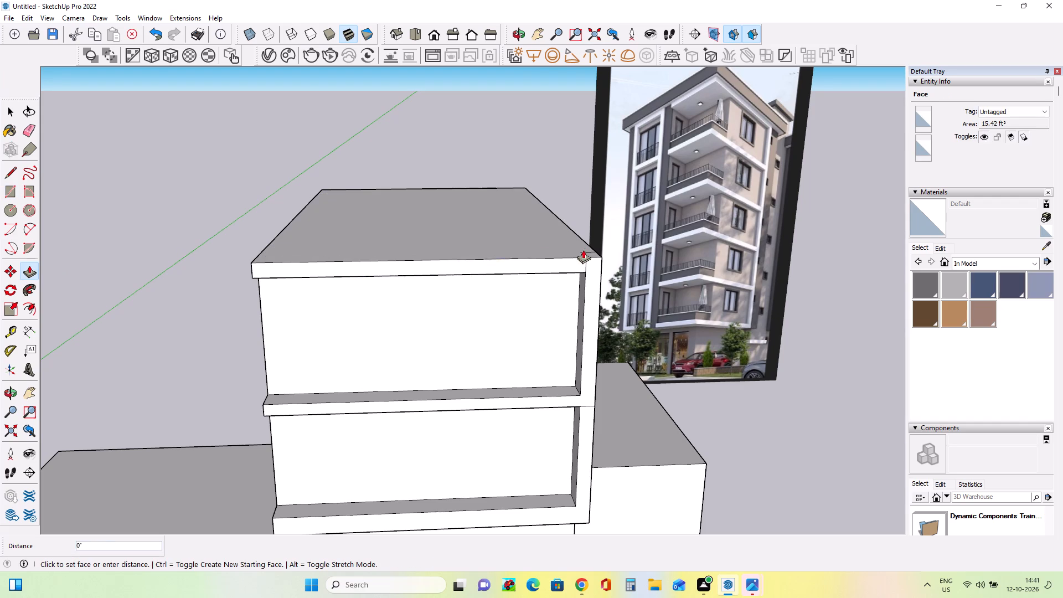
click(597, 265)
Compare the stacked floors, ledges and corner post with the building in the reference image.
middle_drag(406, 280, 460, 311)
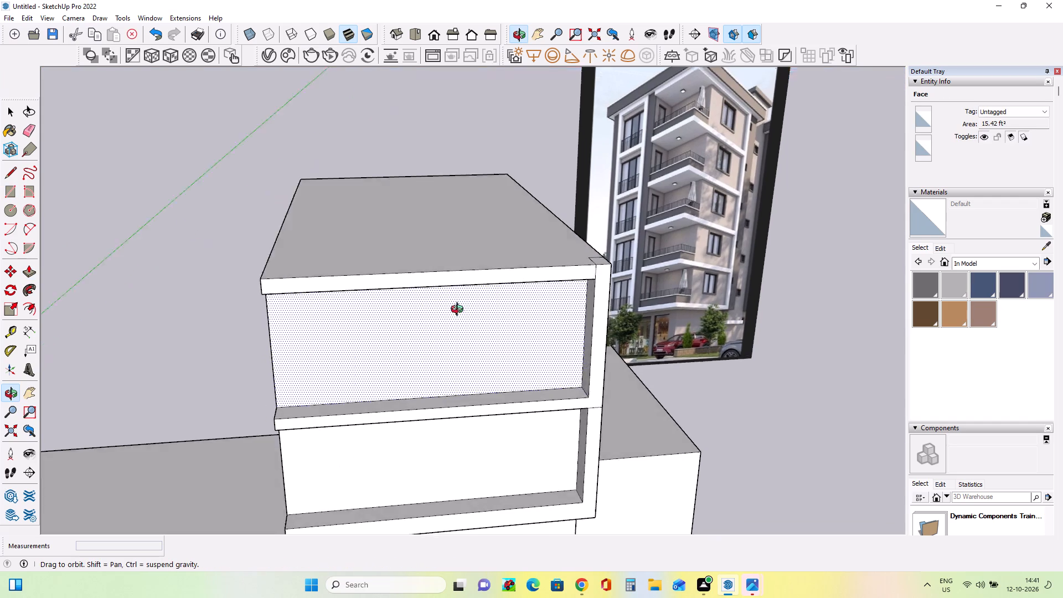
middle_drag(460, 311, 397, 252)
scroll(471, 274, down, 4)
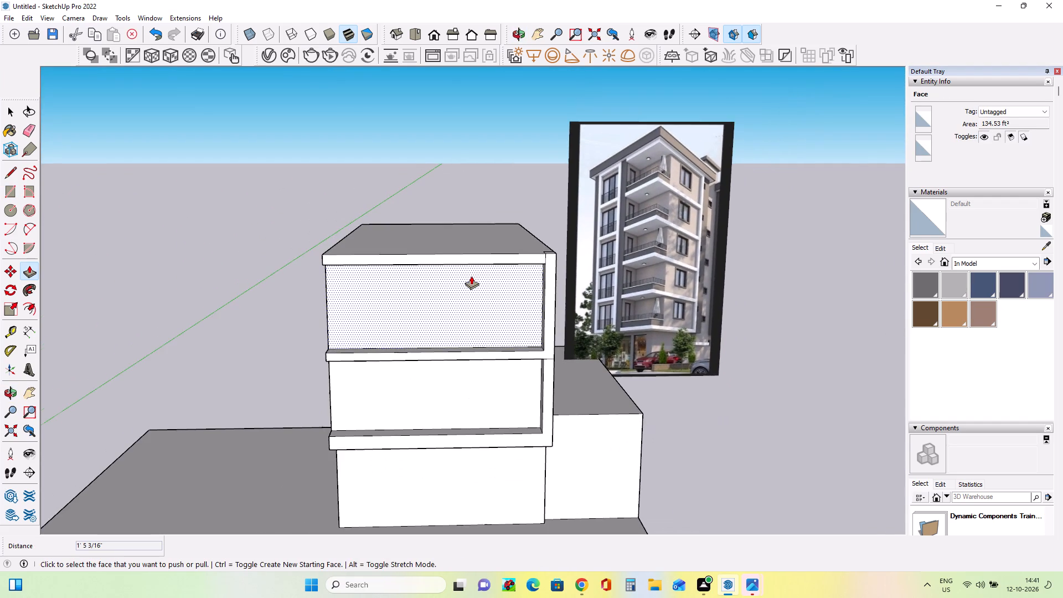
middle_drag(474, 276, 484, 240)
middle_drag(486, 248, 497, 260)
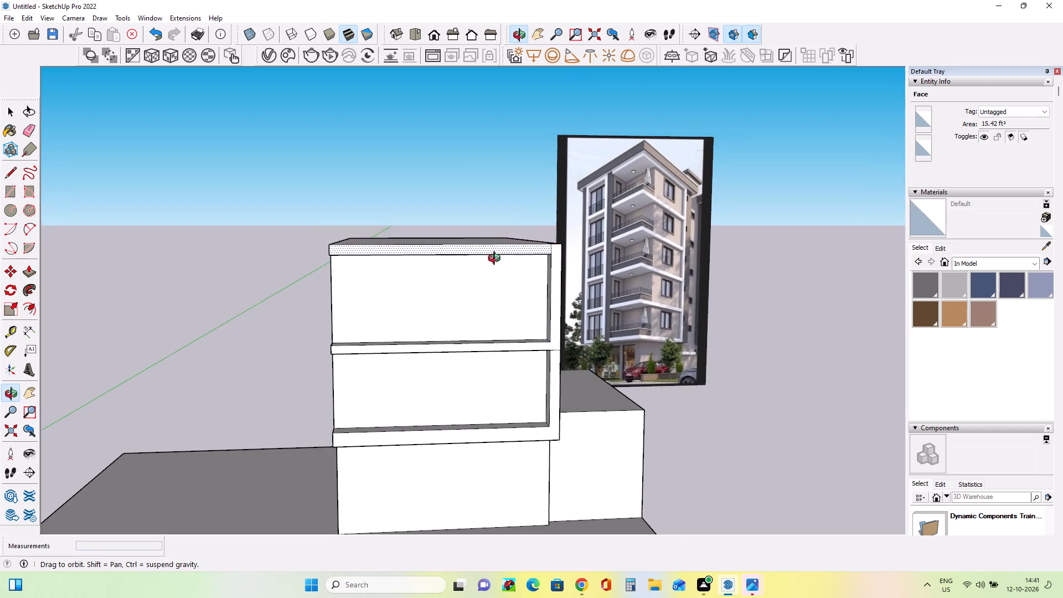
middle_drag(497, 260, 510, 318)
scroll(510, 318, down, 1)
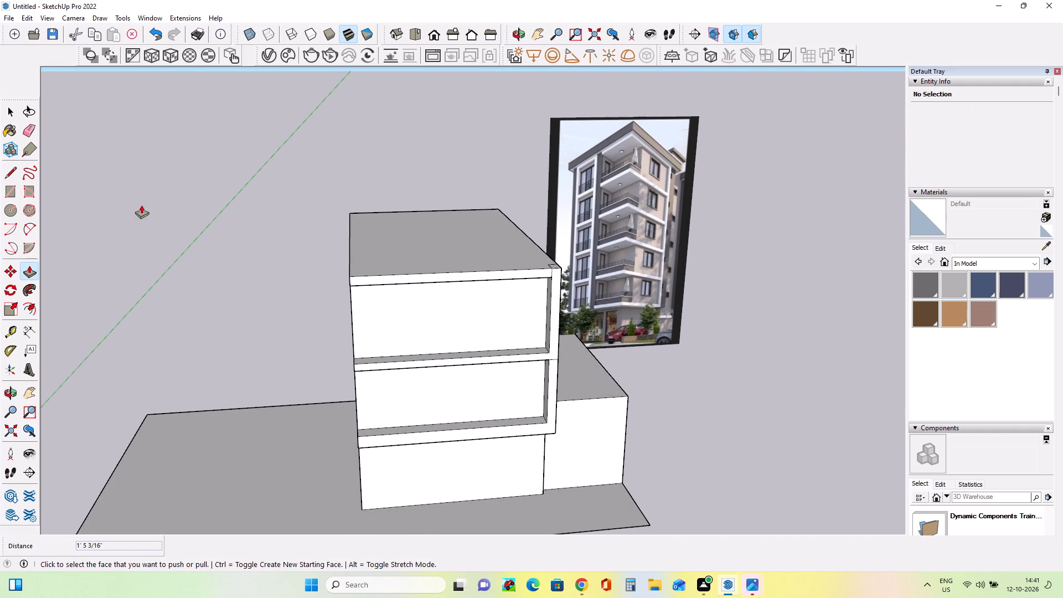
middle_drag(322, 346, 348, 389)
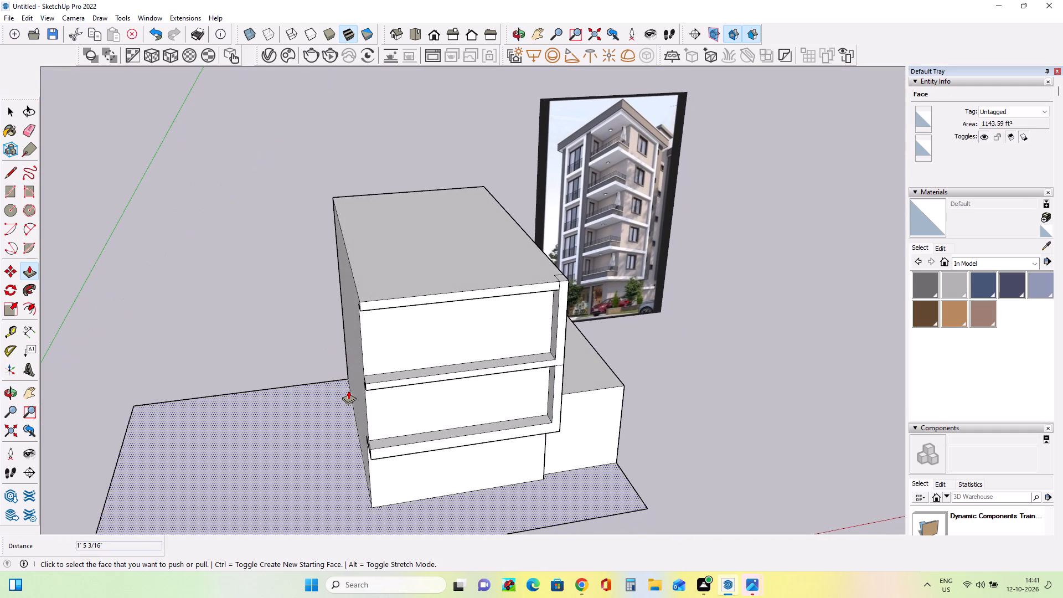
middle_drag(353, 373, 367, 396)
Push/Pull the top face of the corner post up about 8' 7 7/8" above the upper ledge.
scroll(563, 290, up, 3)
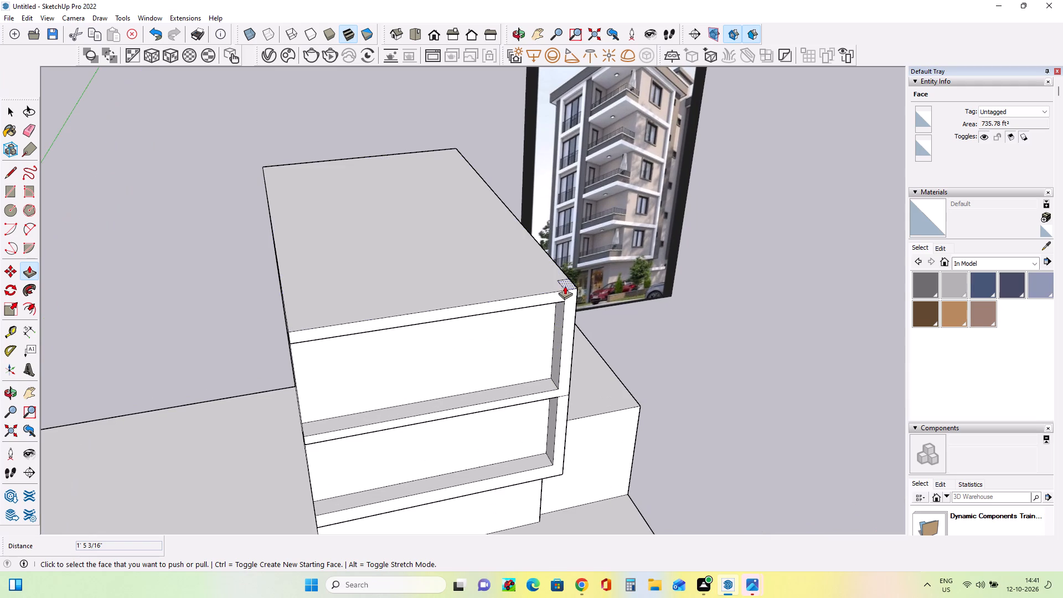
click(569, 288)
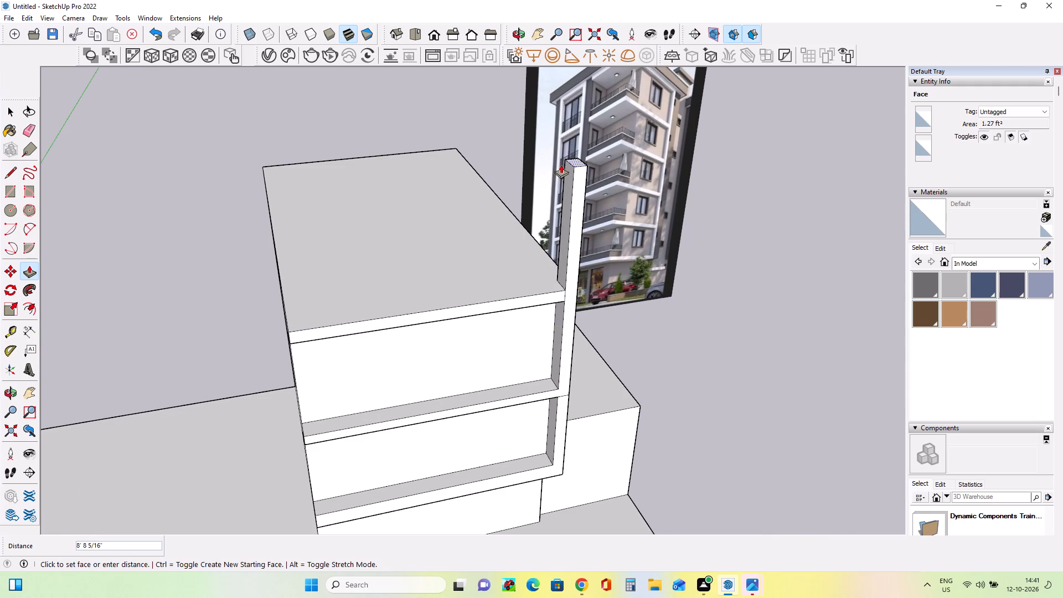
click(561, 164)
middle_drag(687, 344, 570, 309)
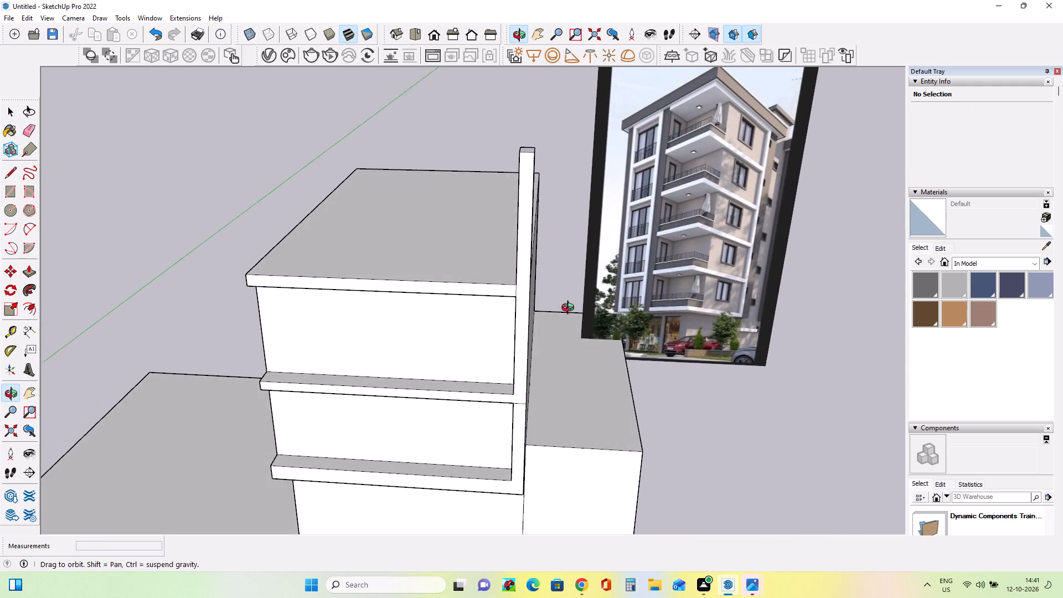
middle_drag(570, 309, 574, 297)
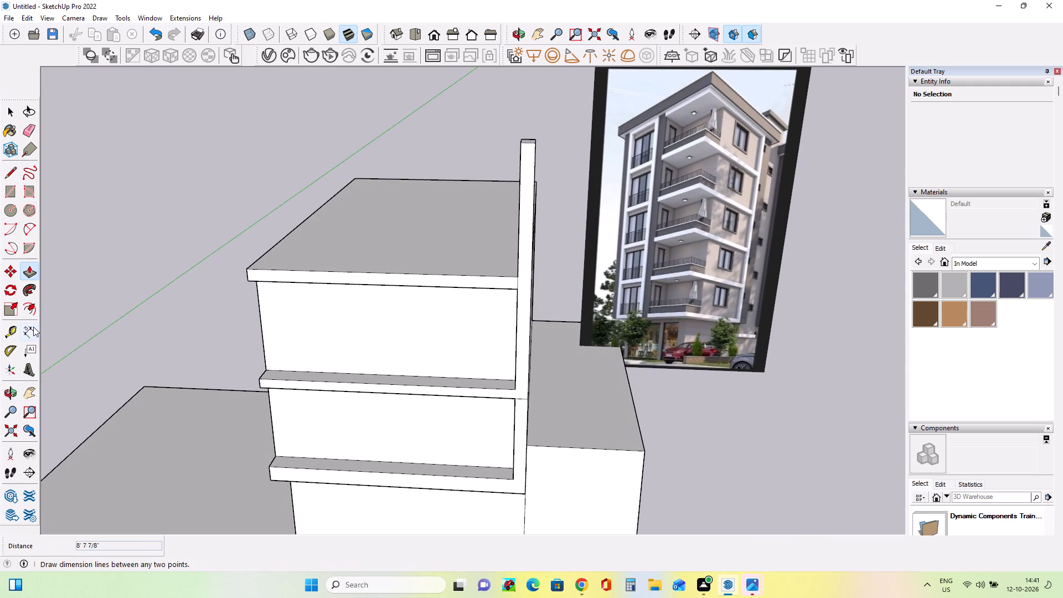
Draw a line about 10 5/8" long across the corner post's front face, level with the upper ledge's bottom edge.
click(11, 167)
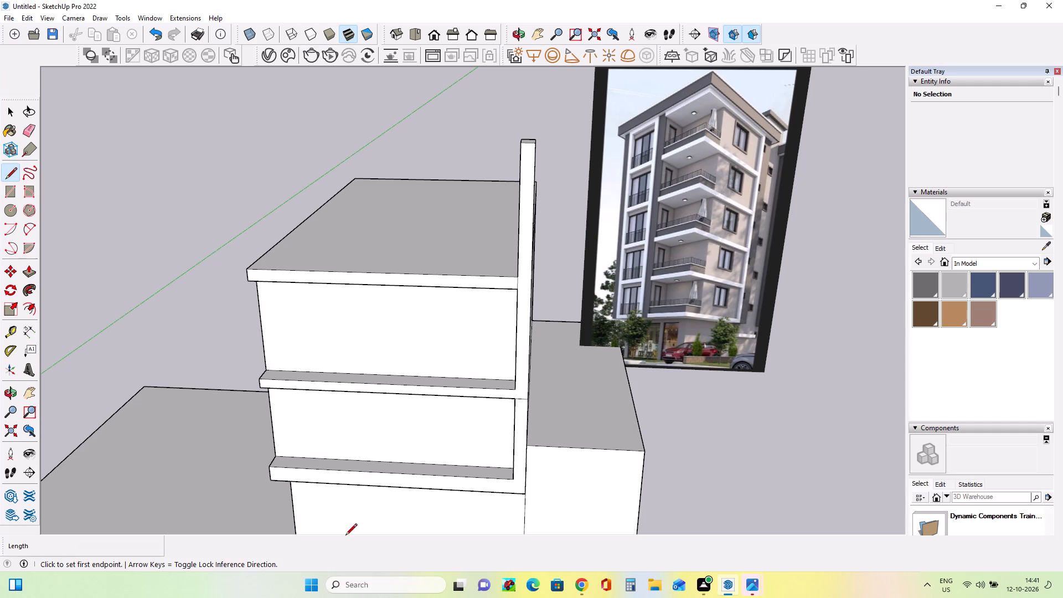
click(520, 289)
click(532, 288)
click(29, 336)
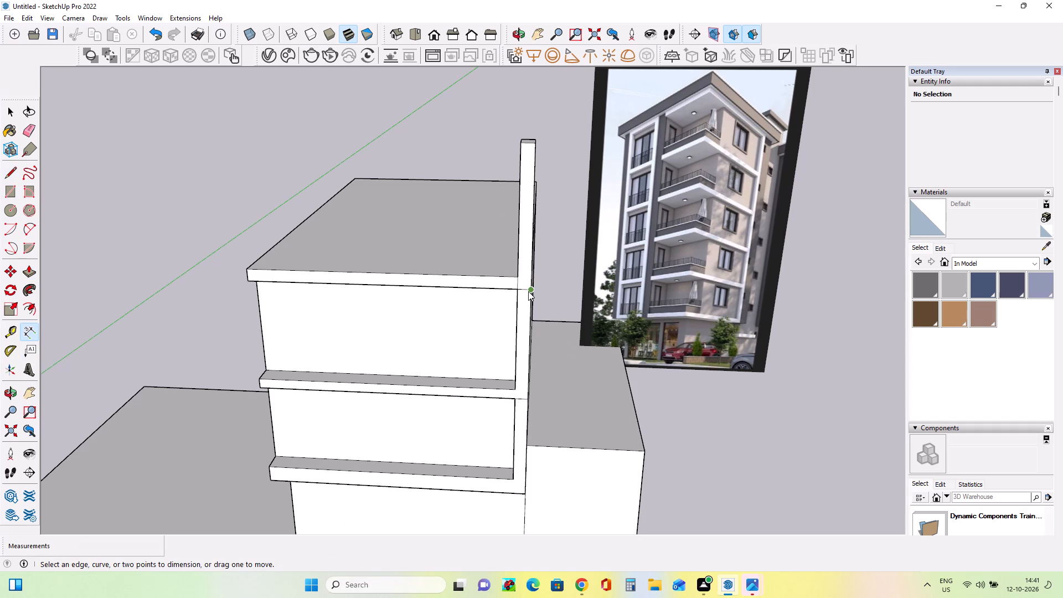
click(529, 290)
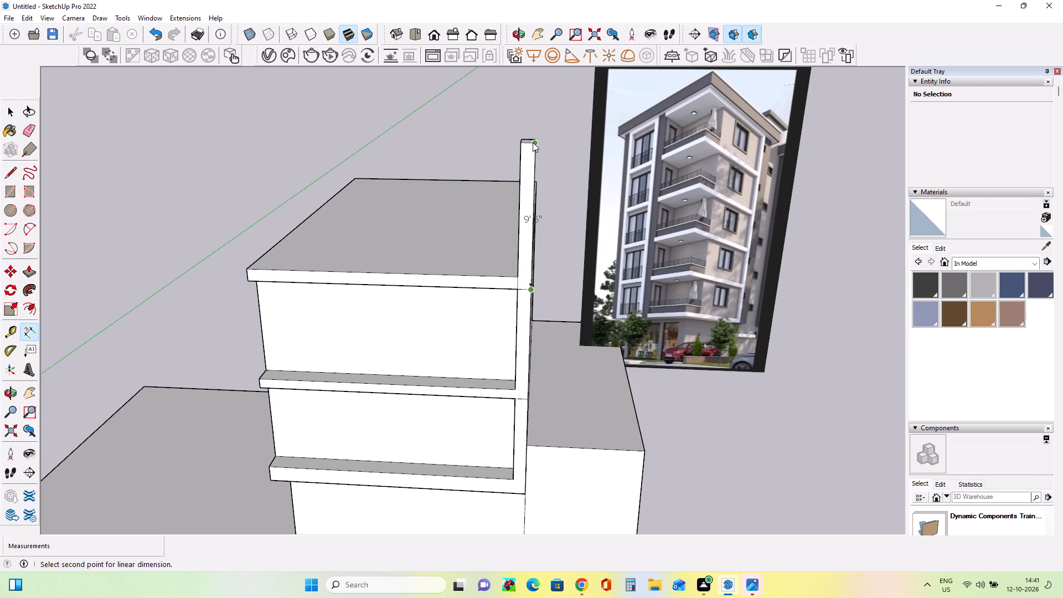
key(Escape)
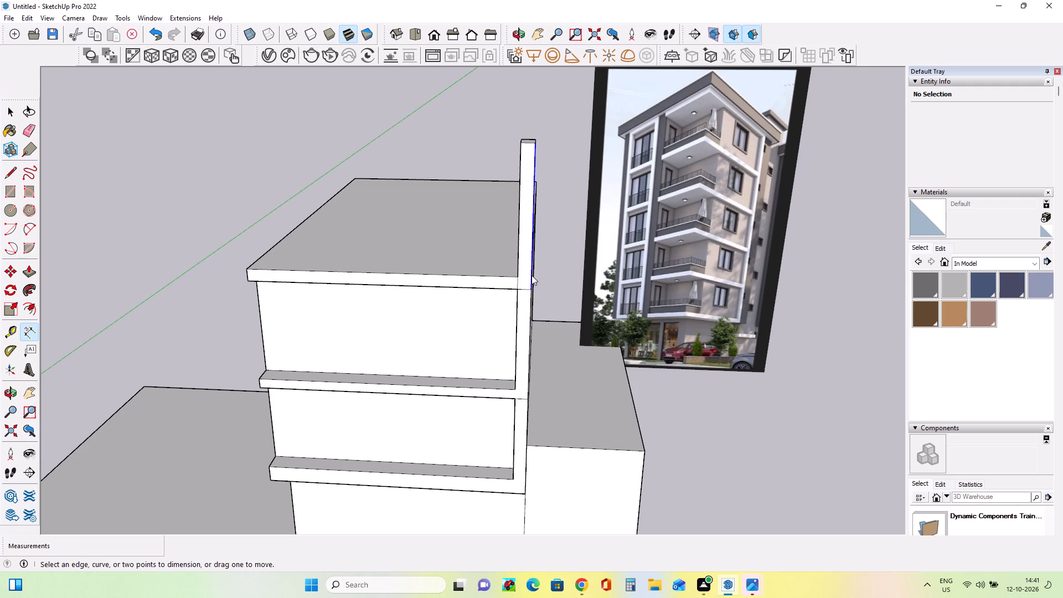
Place a horizontal guide line 8' above the new line across the corner post.
click(11, 333)
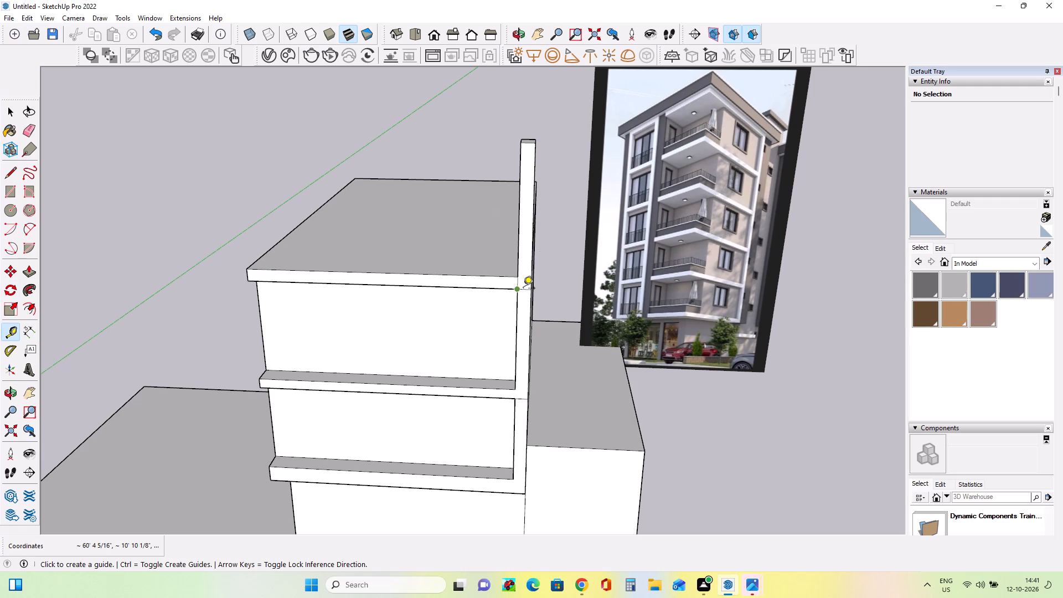
click(524, 292)
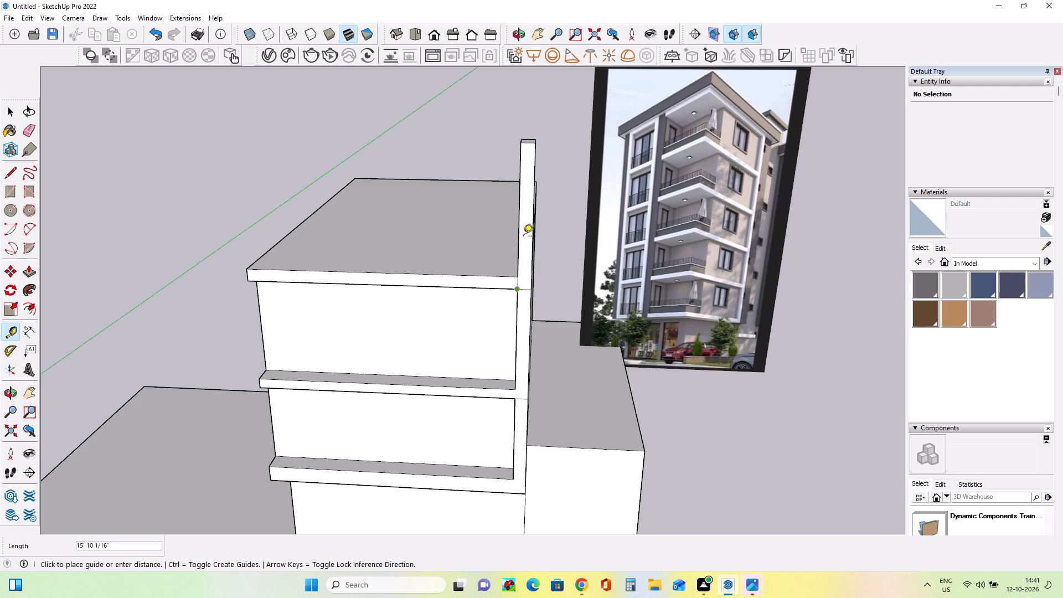
click(493, 290)
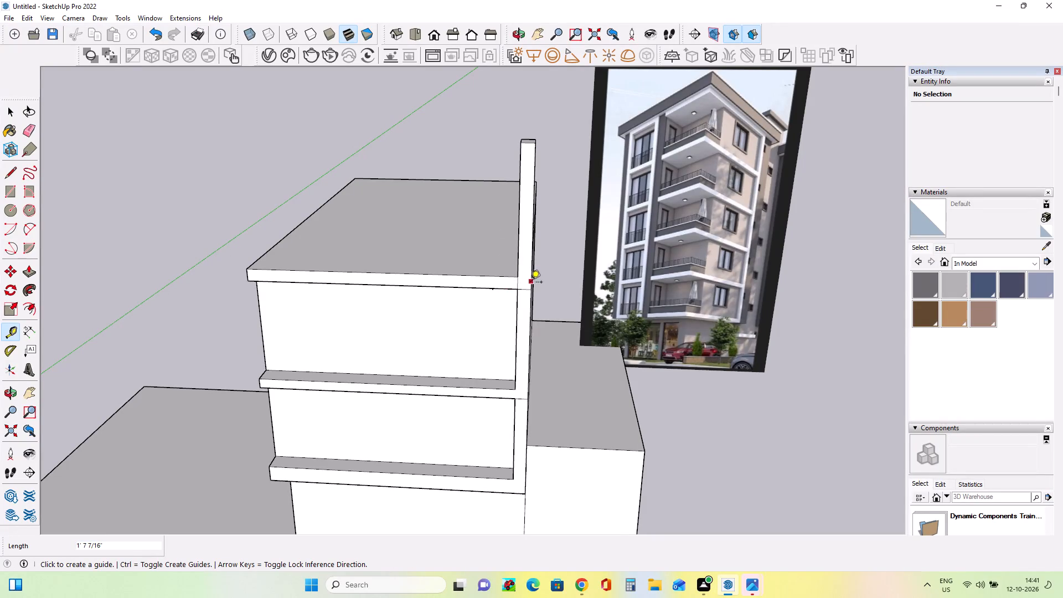
scroll(527, 291, up, 4)
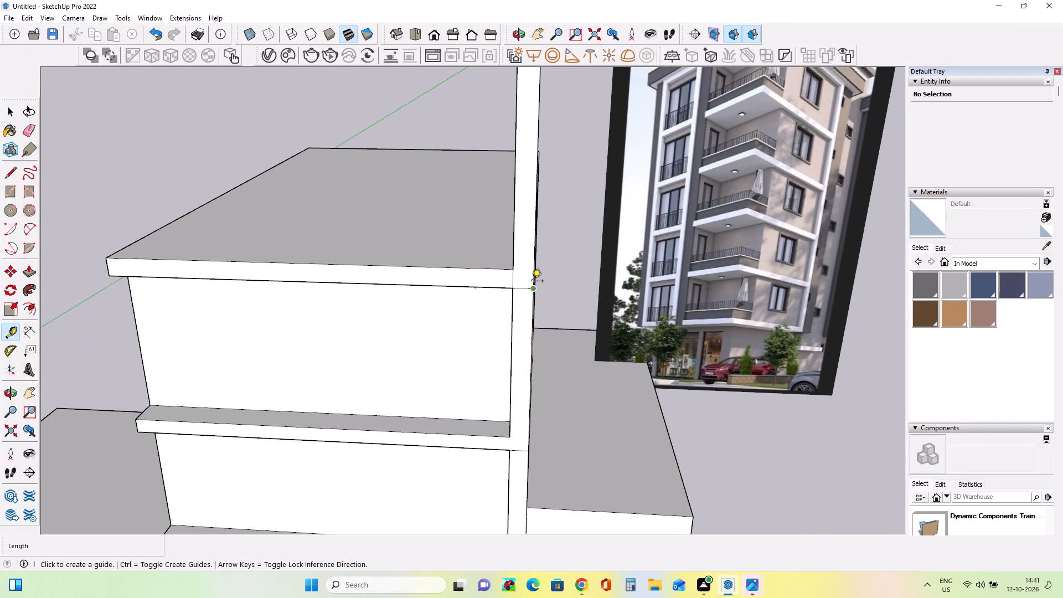
click(523, 289)
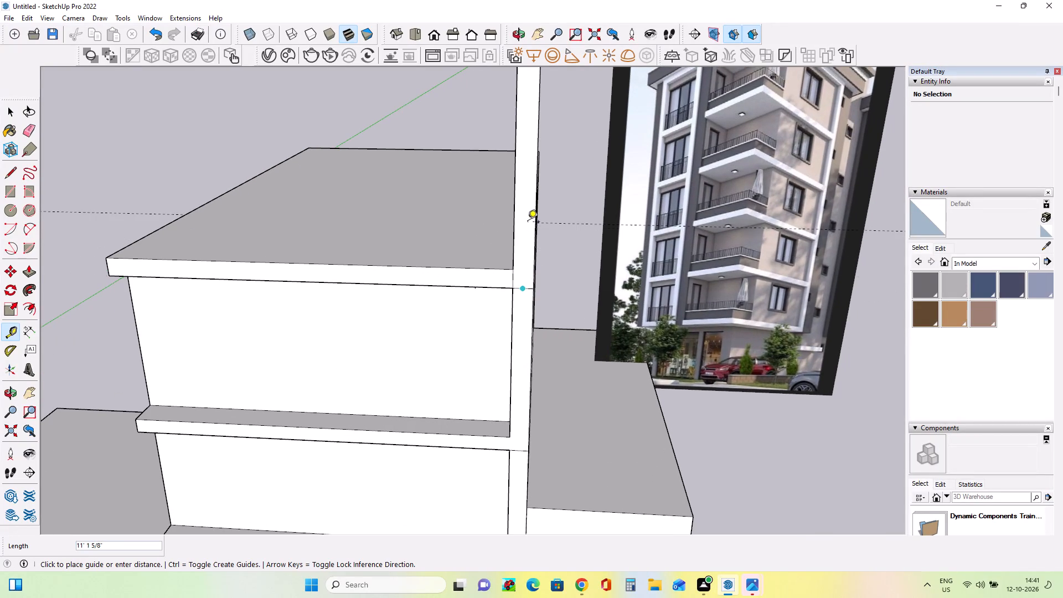
scroll(528, 223, down, 4)
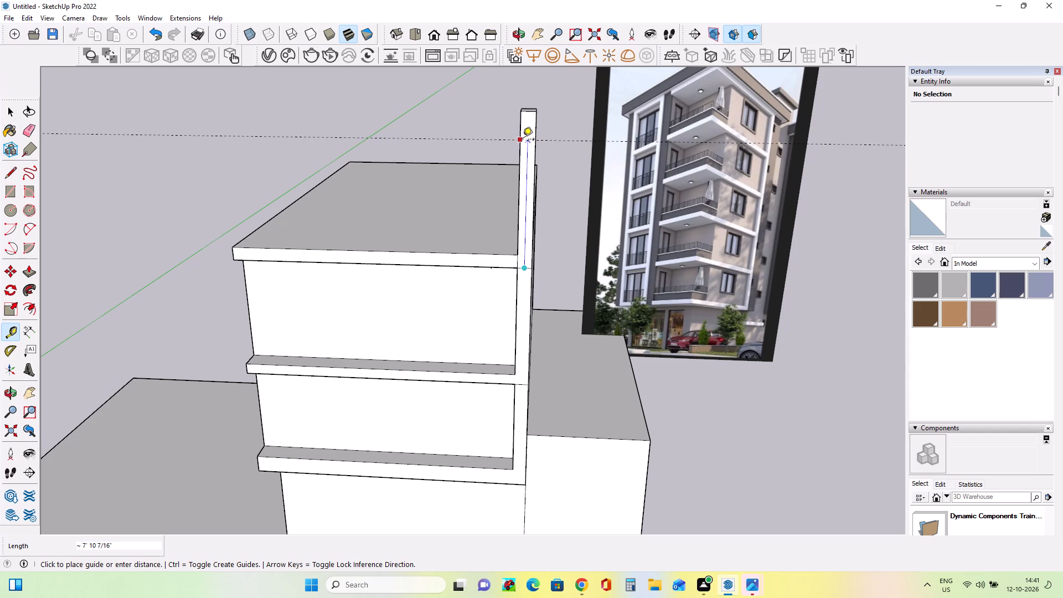
key(8)
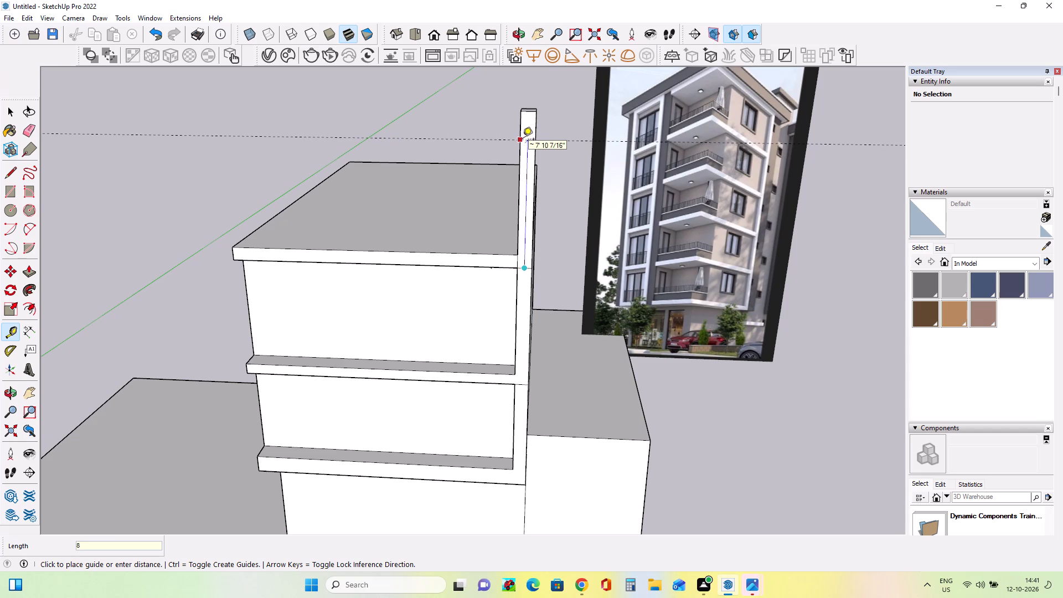
key(apostrophe)
key(Return)
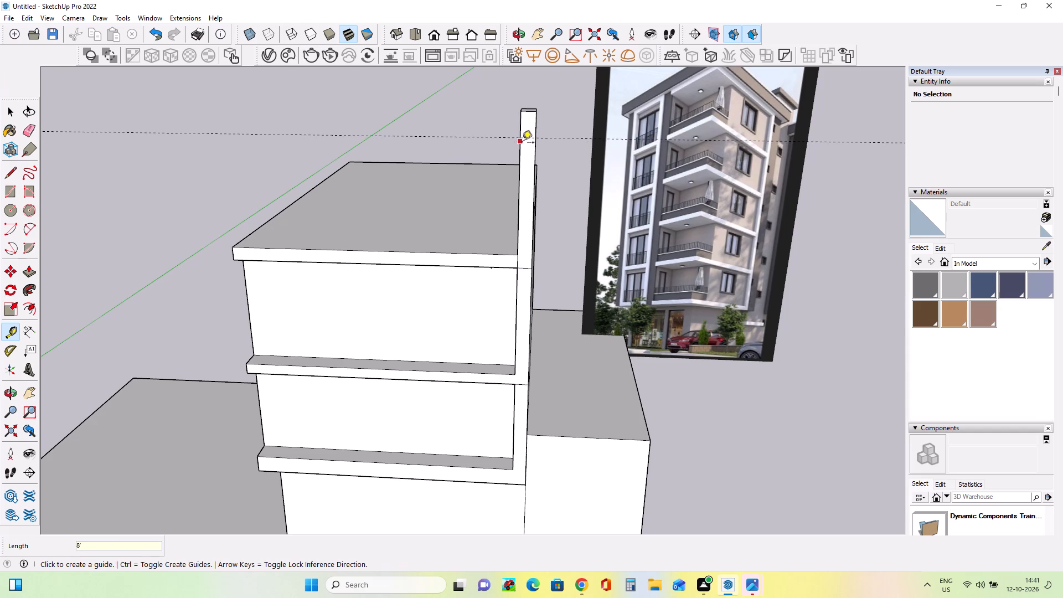
Draw a rectangle on the building's top face from the corner post's inner corner to the diagonally opposite back corner.
middle_drag(548, 140, 576, 157)
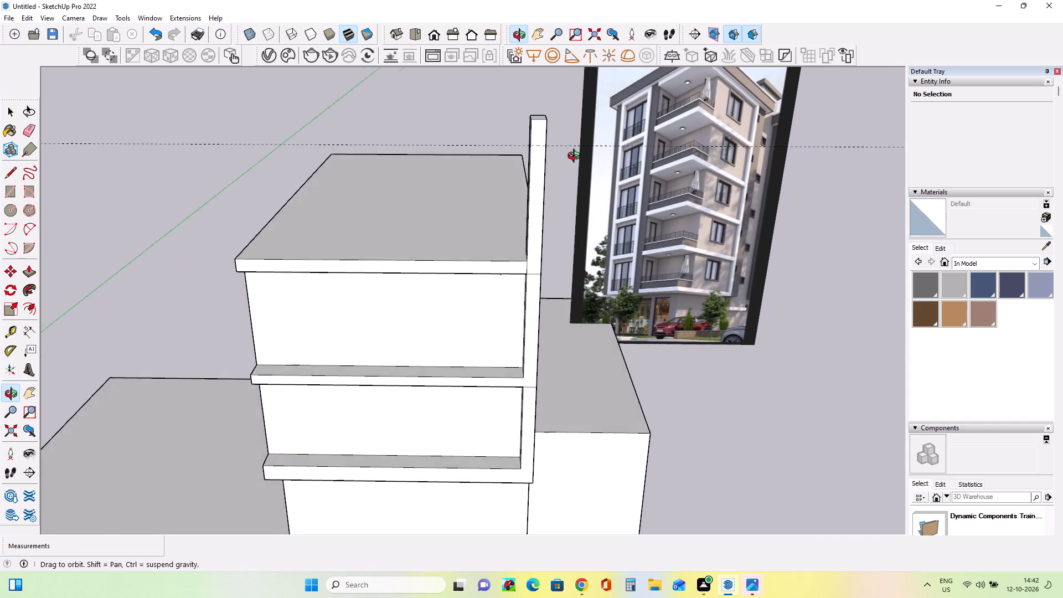
middle_drag(576, 157, 598, 169)
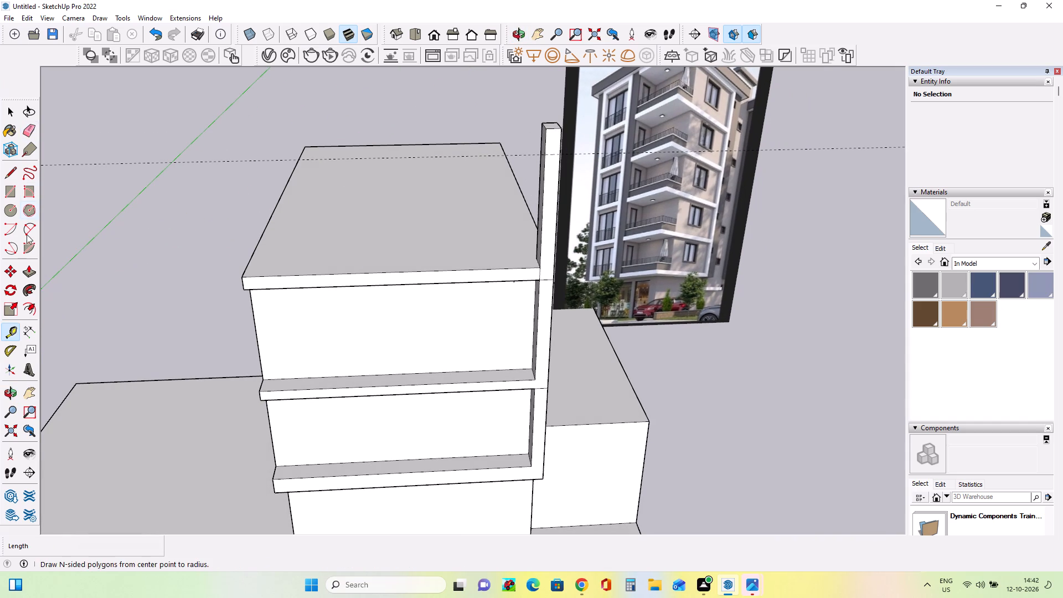
click(30, 272)
middle_drag(468, 208, 479, 226)
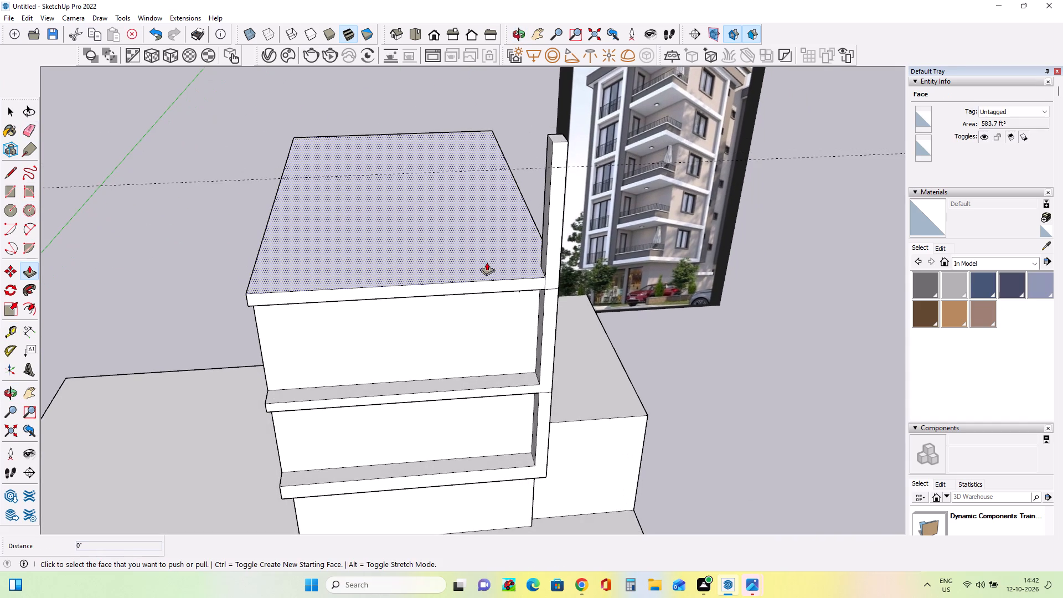
middle_drag(509, 295, 484, 276)
middle_drag(514, 327, 628, 351)
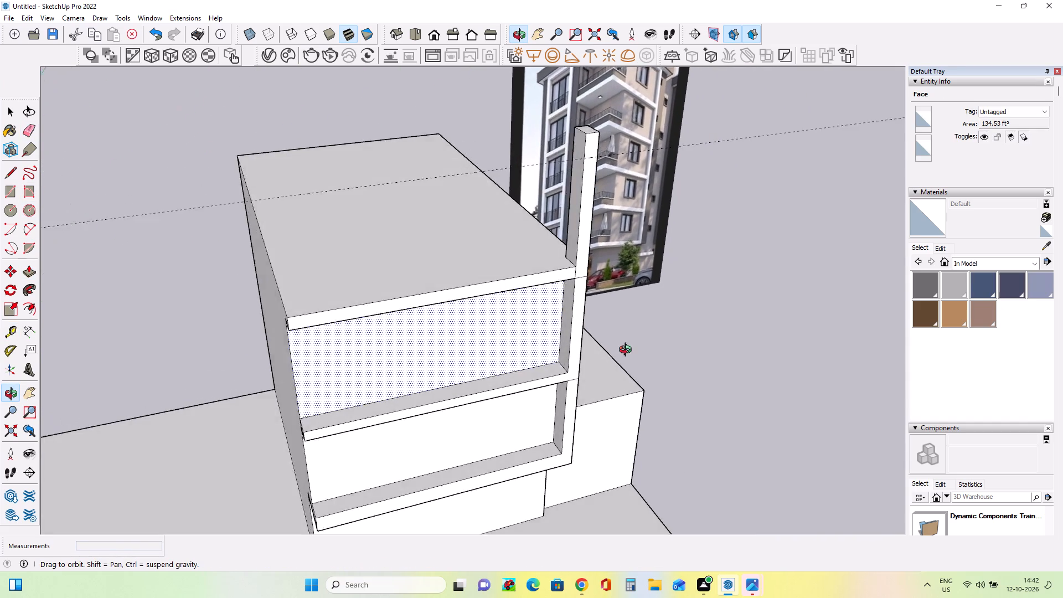
middle_drag(628, 351, 717, 383)
middle_drag(659, 338, 672, 363)
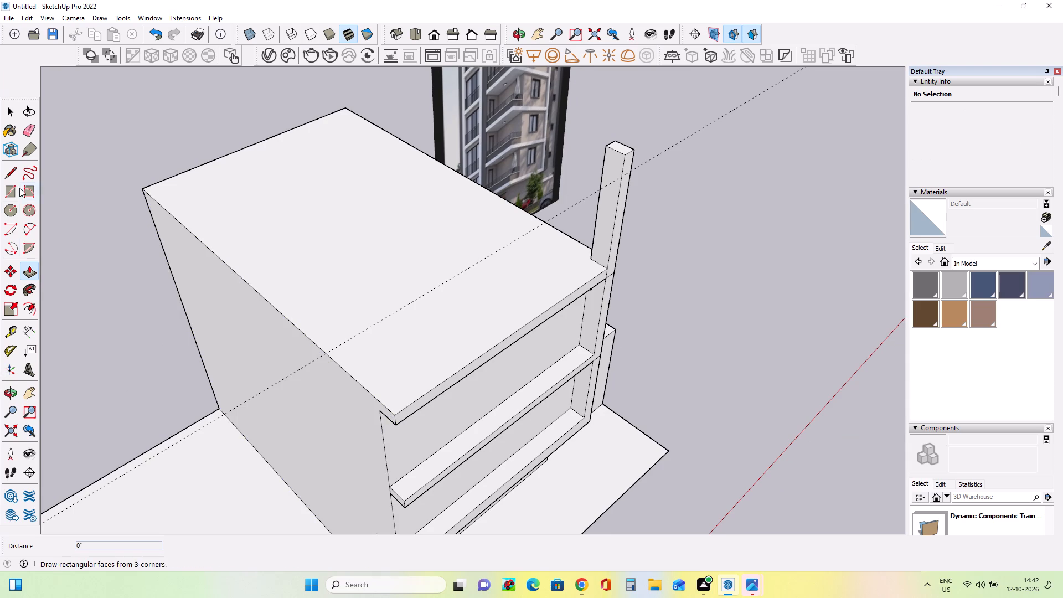
click(12, 190)
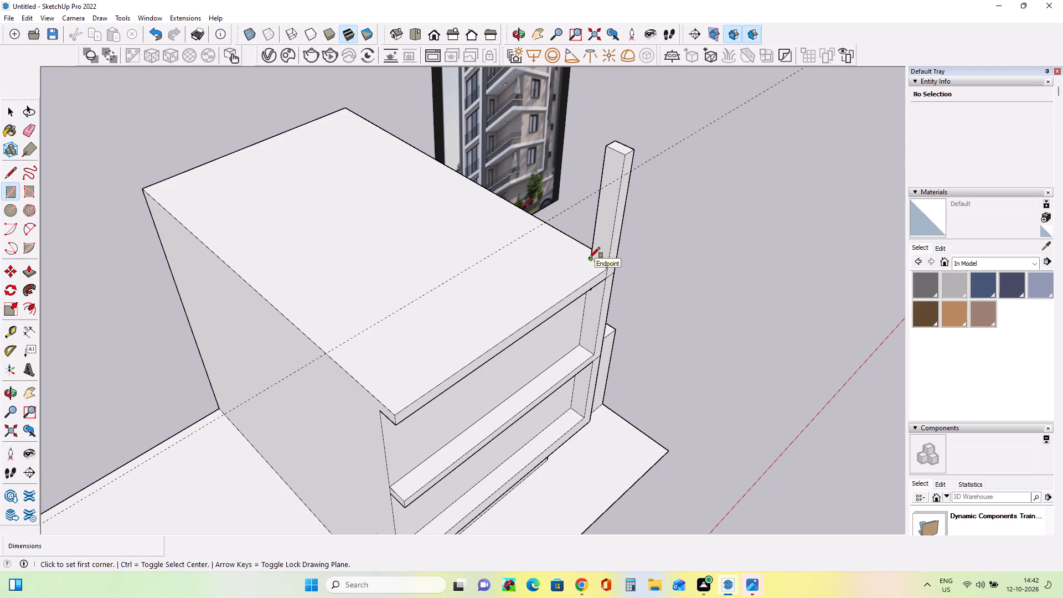
click(589, 258)
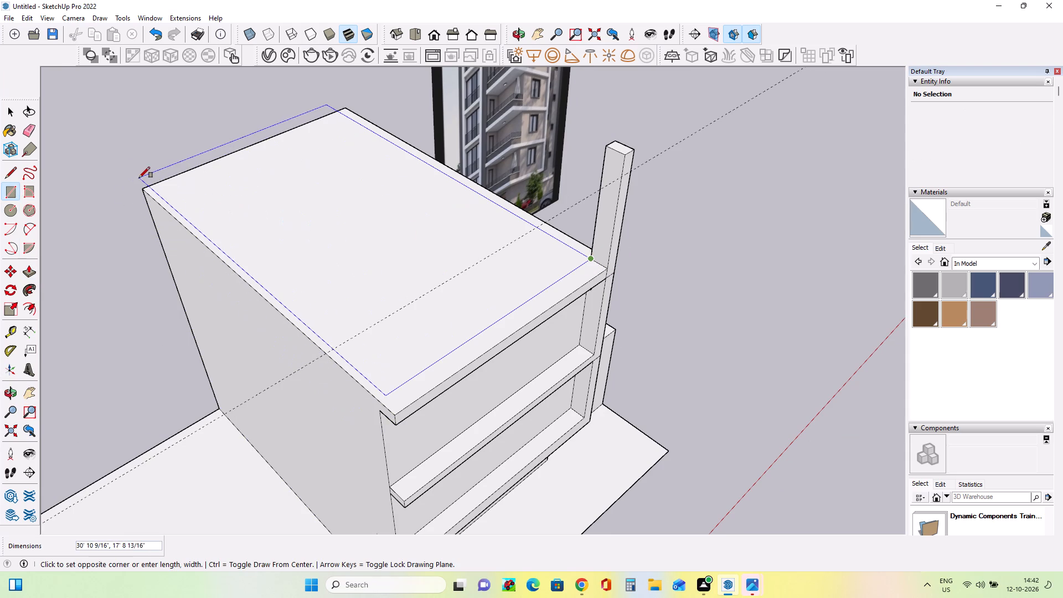
click(147, 188)
Push/Pull the large inset top face up to the height of the guide line to form the next floor.
middle_drag(465, 318, 182, 328)
middle_drag(570, 315, 360, 324)
scroll(360, 324, up, 1)
middle_drag(528, 284, 539, 375)
scroll(498, 342, down, 4)
middle_drag(487, 338, 664, 171)
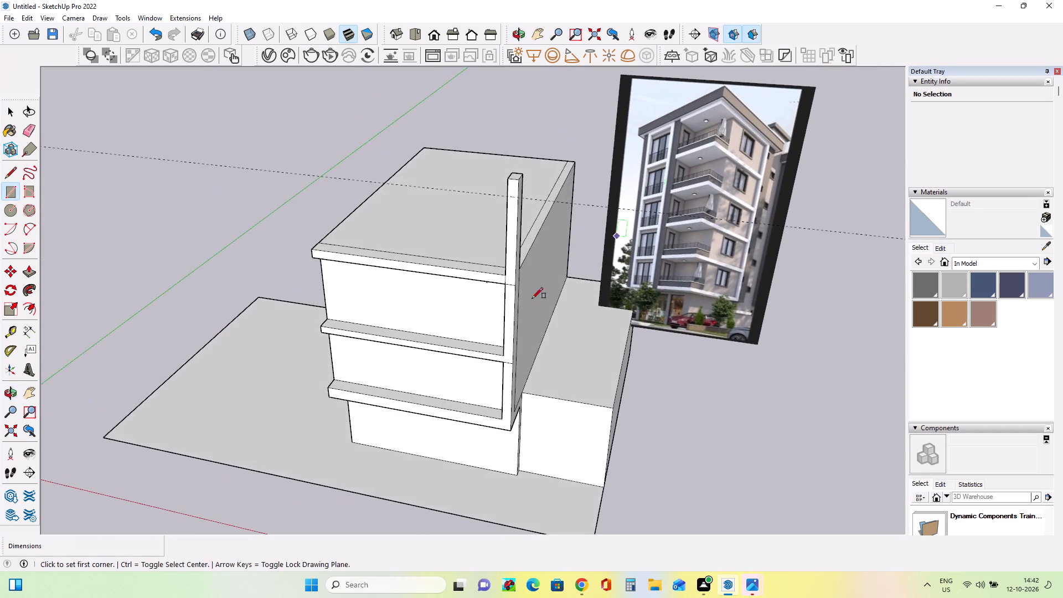
middle_drag(523, 317, 571, 337)
click(33, 276)
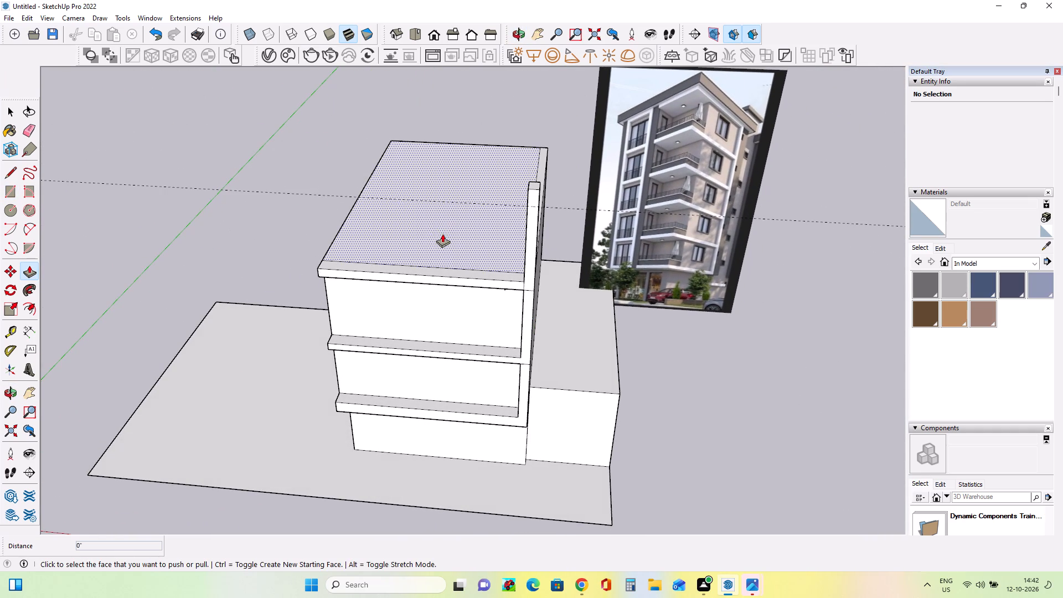
click(445, 241)
click(498, 236)
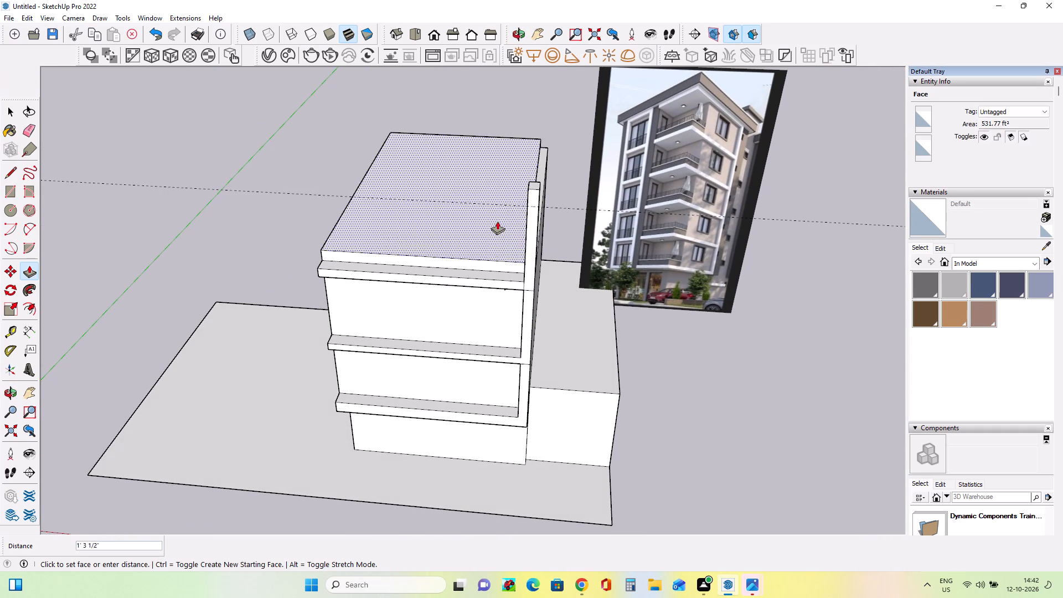
click(540, 205)
Push/Pull the new floor's side face beside the corner post out about 10 5/8", flush with the side wall below.
middle_drag(483, 260, 596, 208)
scroll(558, 190, up, 2)
middle_drag(629, 225, 260, 291)
click(506, 233)
click(528, 269)
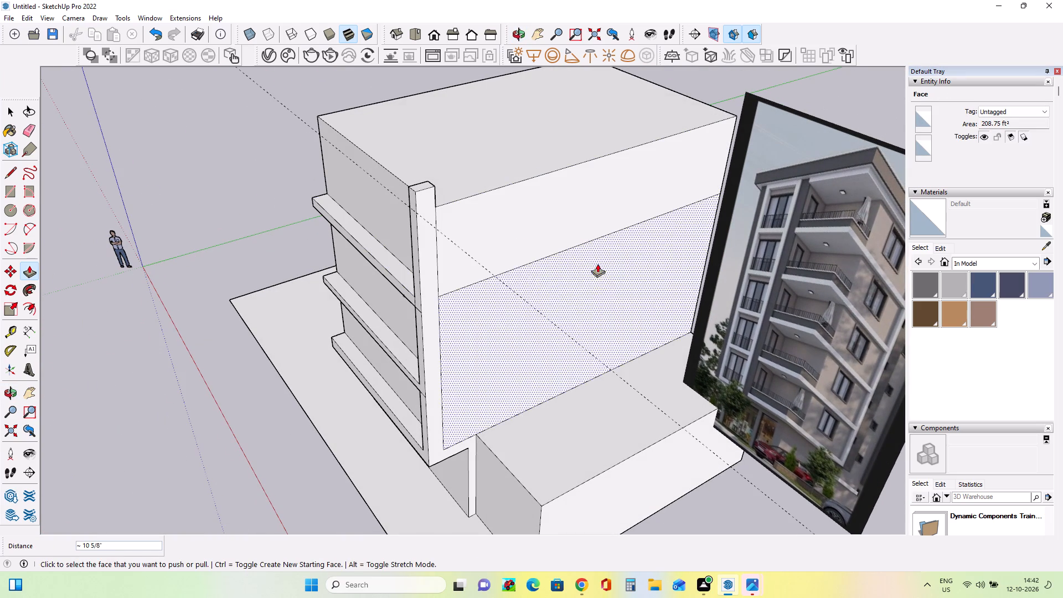
Erase the seam edge between the new floor's side face and the side wall below.
click(34, 129)
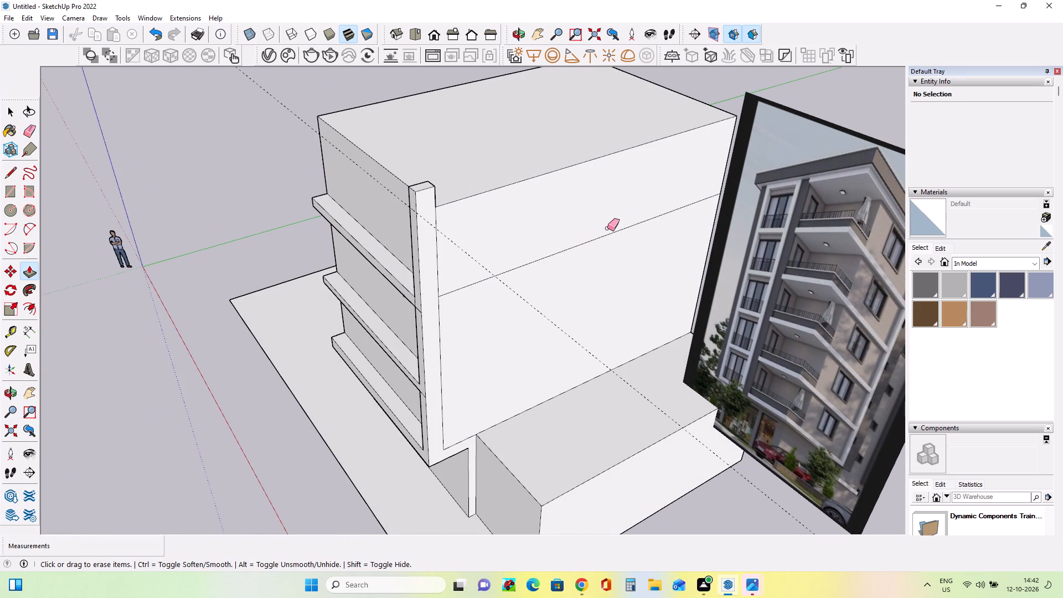
drag(607, 228, 614, 246)
Push/Pull the building's top face up about 1' 6", level with the top of the corner post.
middle_drag(425, 322, 646, 270)
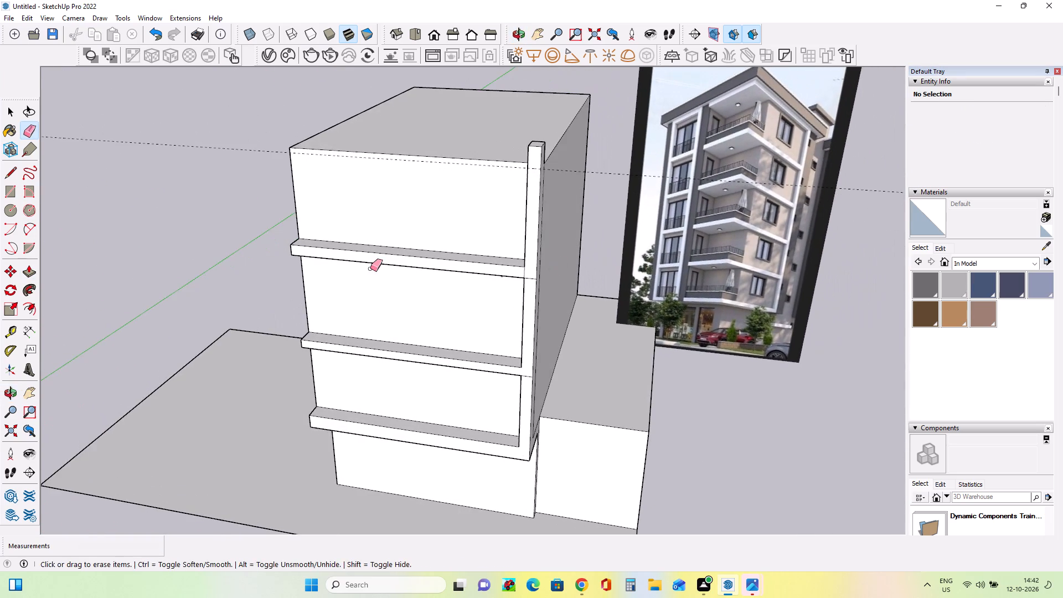
middle_drag(375, 272, 455, 277)
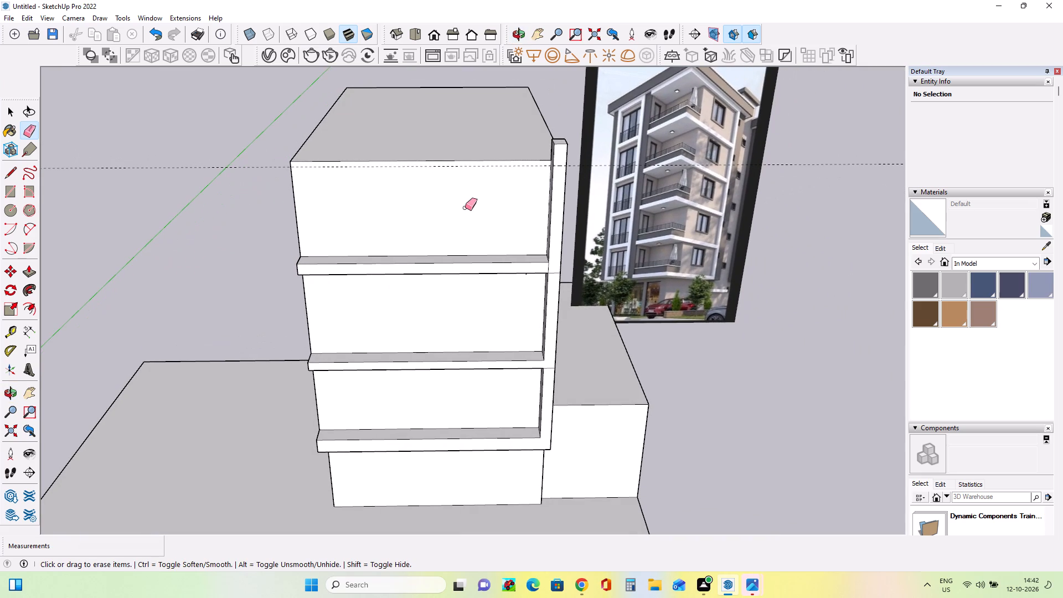
middle_drag(468, 208, 526, 220)
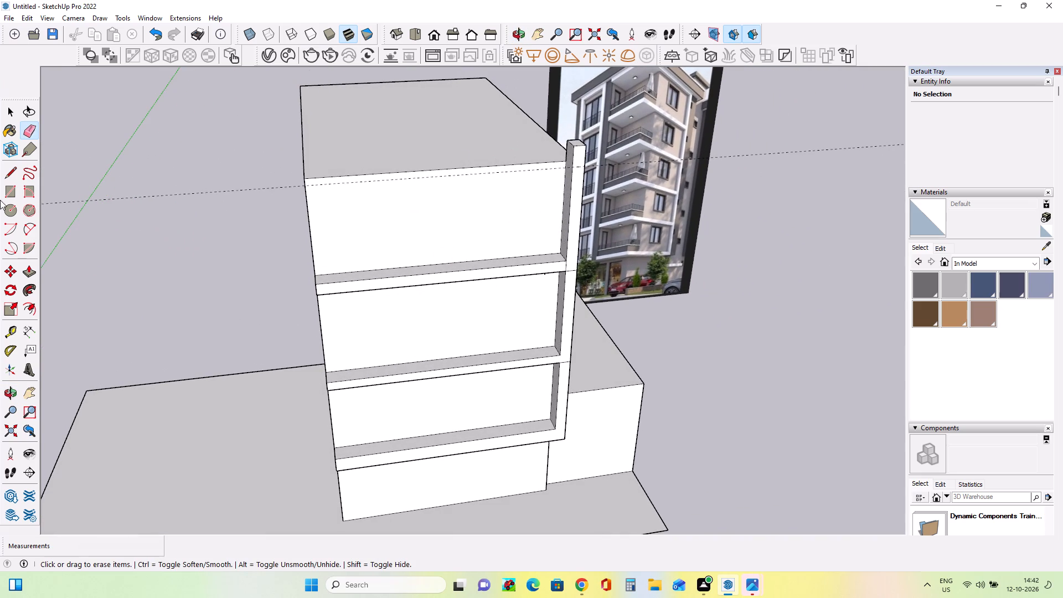
click(29, 266)
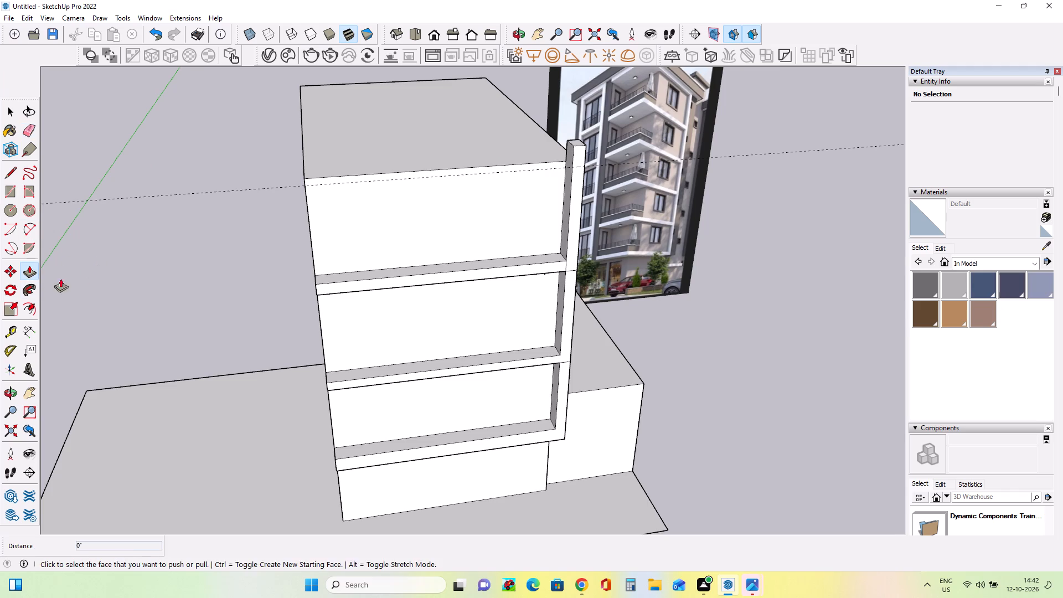
click(35, 275)
click(386, 132)
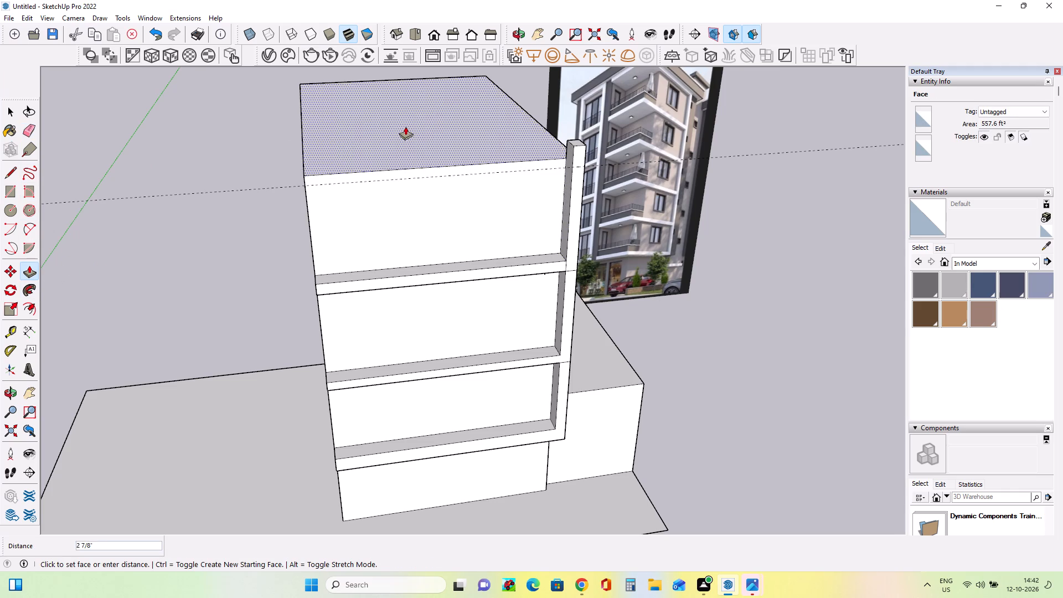
click(577, 137)
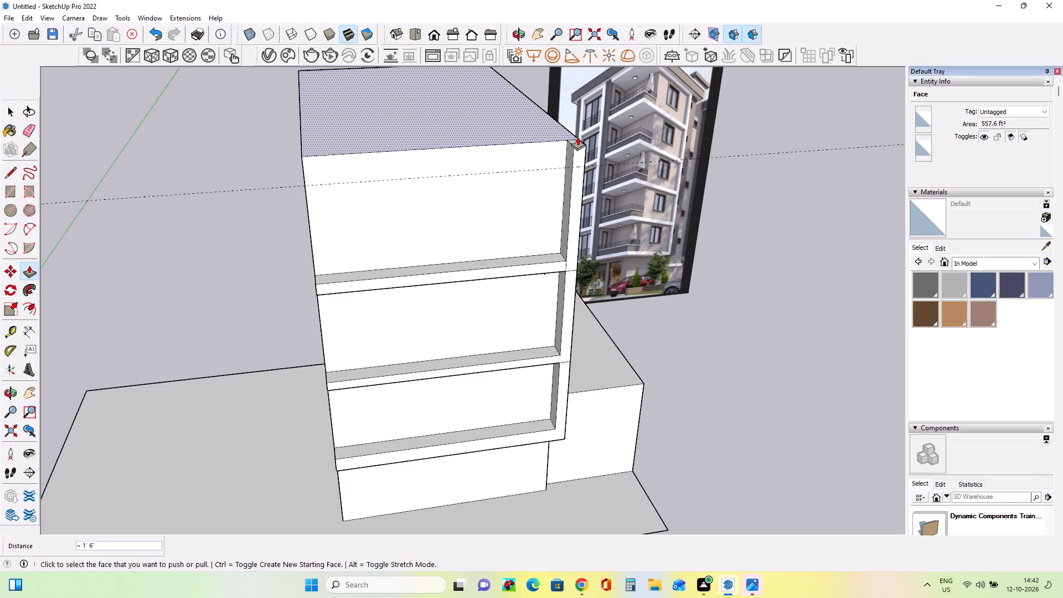
Push/Pull the building's large top face down about 7 3/16", below the top of the corner post.
middle_drag(610, 201, 535, 157)
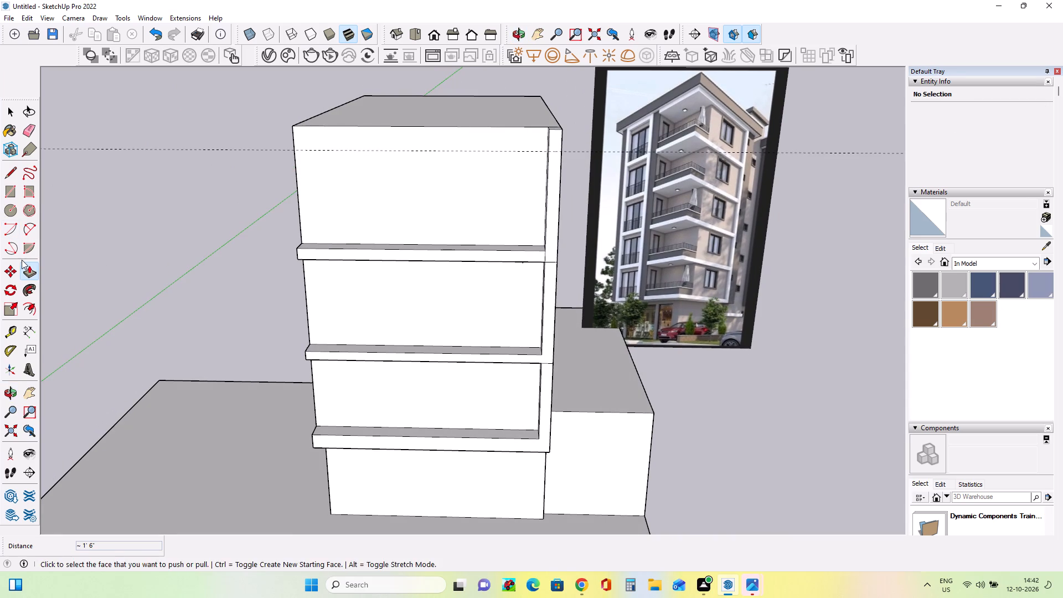
click(10, 192)
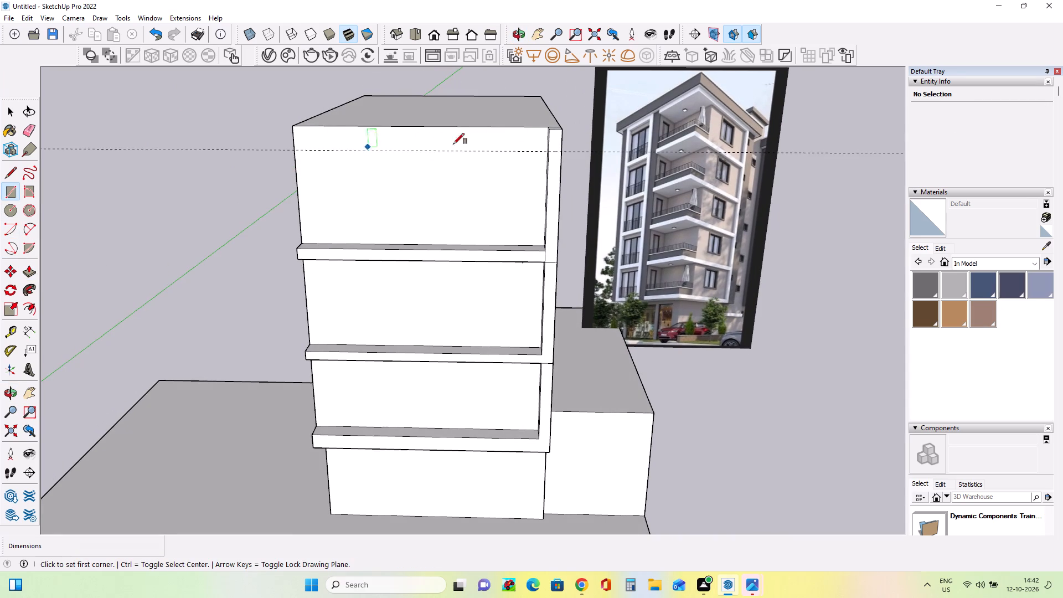
middle_drag(535, 145, 543, 158)
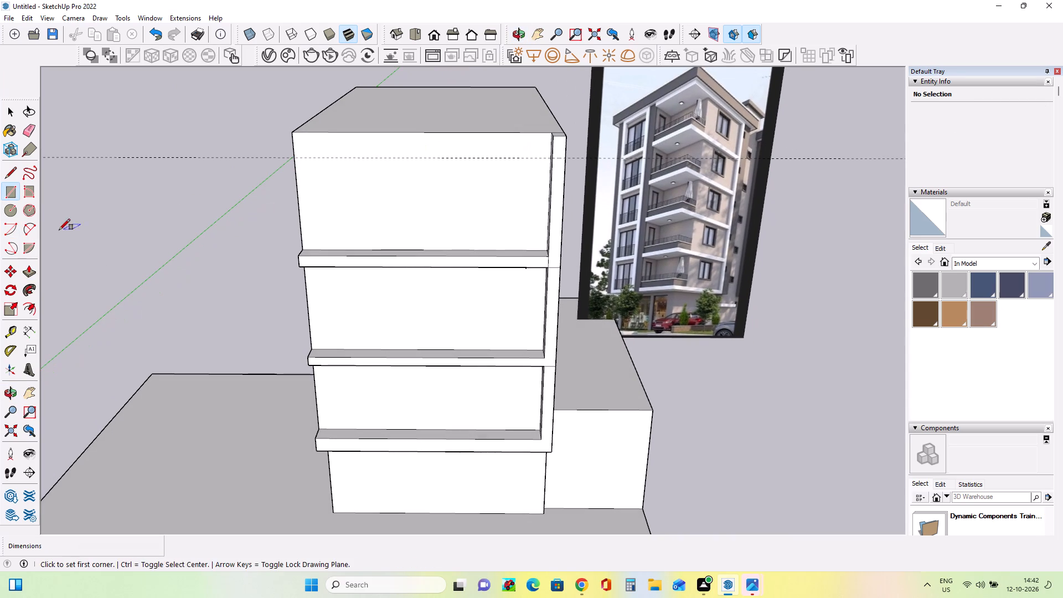
click(30, 274)
click(365, 110)
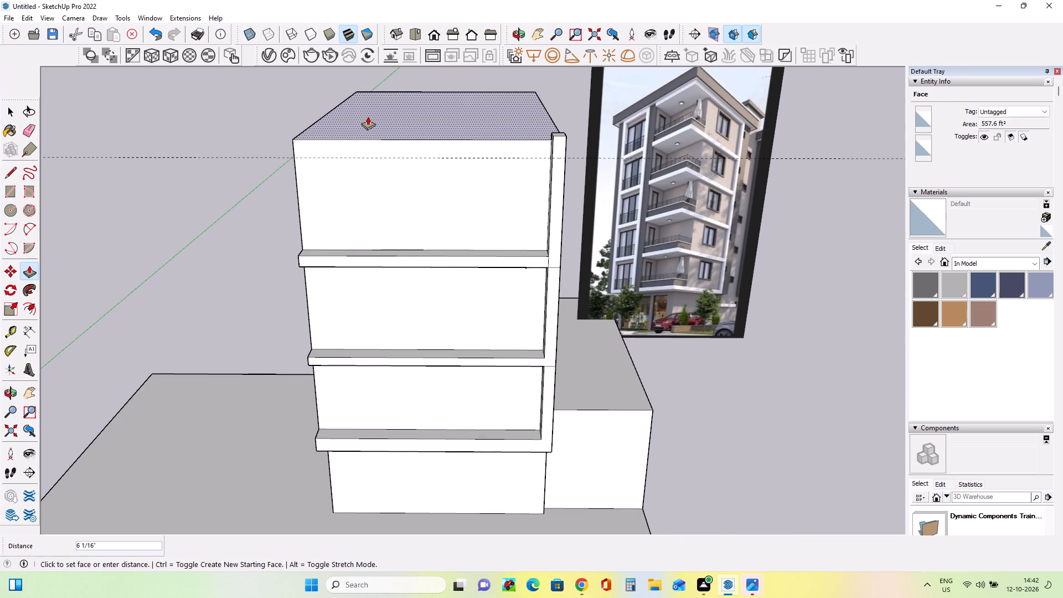
click(368, 117)
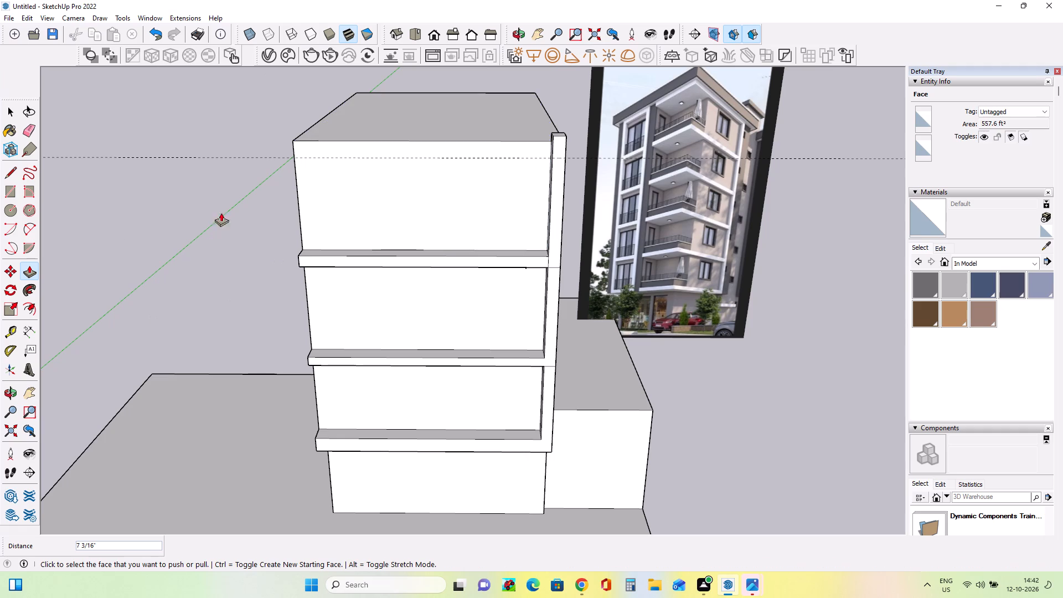
Erase the dashed guide line crossing near the top of the building.
click(30, 127)
drag(104, 146, 112, 170)
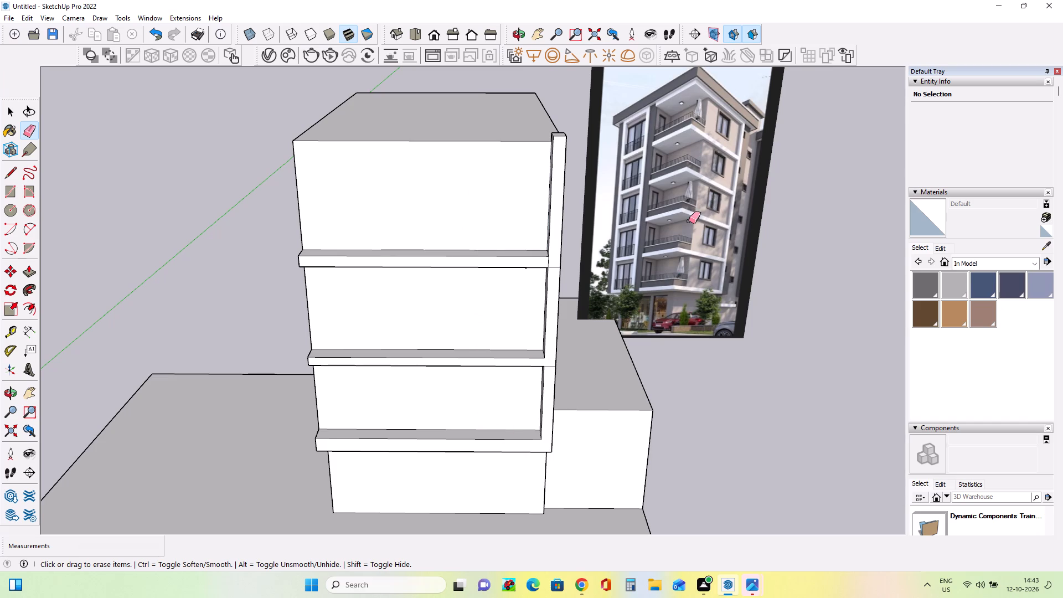
Draw a rectangle about 18' 2 11/16" by 1' 3/8" along the top edge of the front wall, from the corner post to the opposite edge.
middle_drag(169, 225, 179, 229)
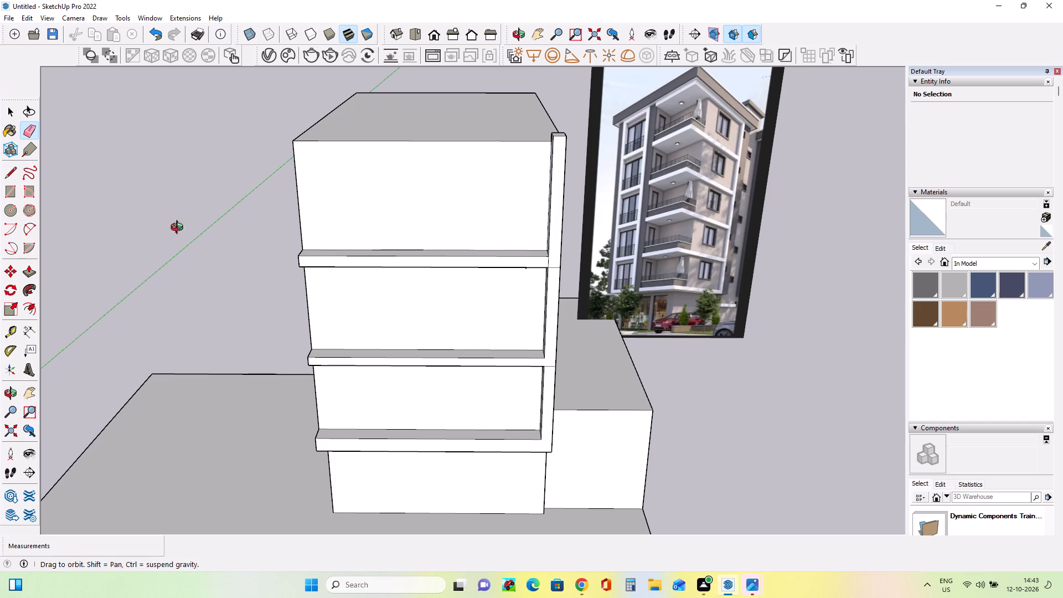
middle_drag(179, 229, 264, 256)
middle_click(245, 252)
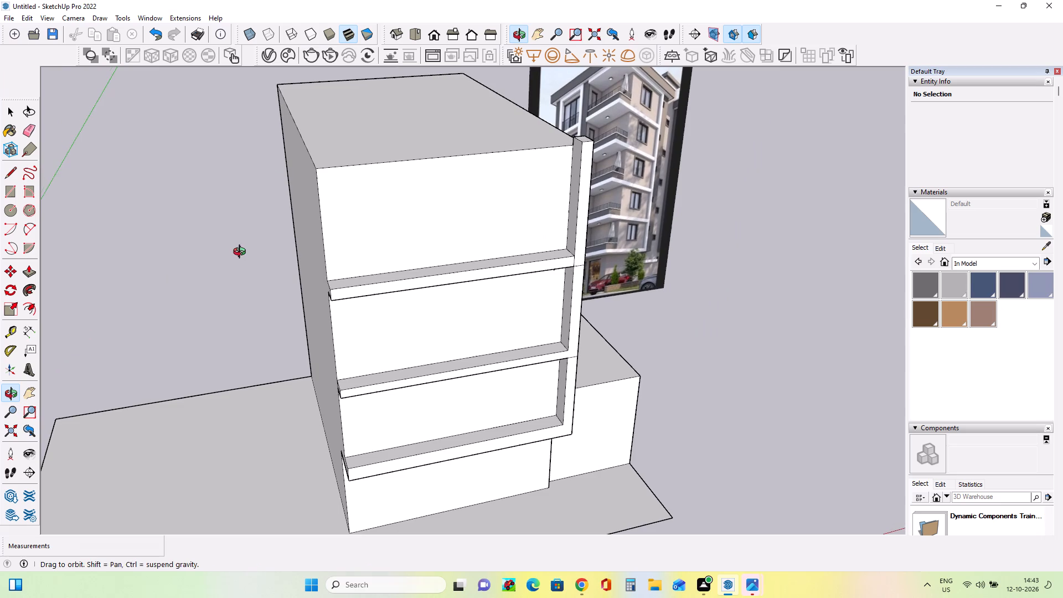
click(7, 191)
click(572, 148)
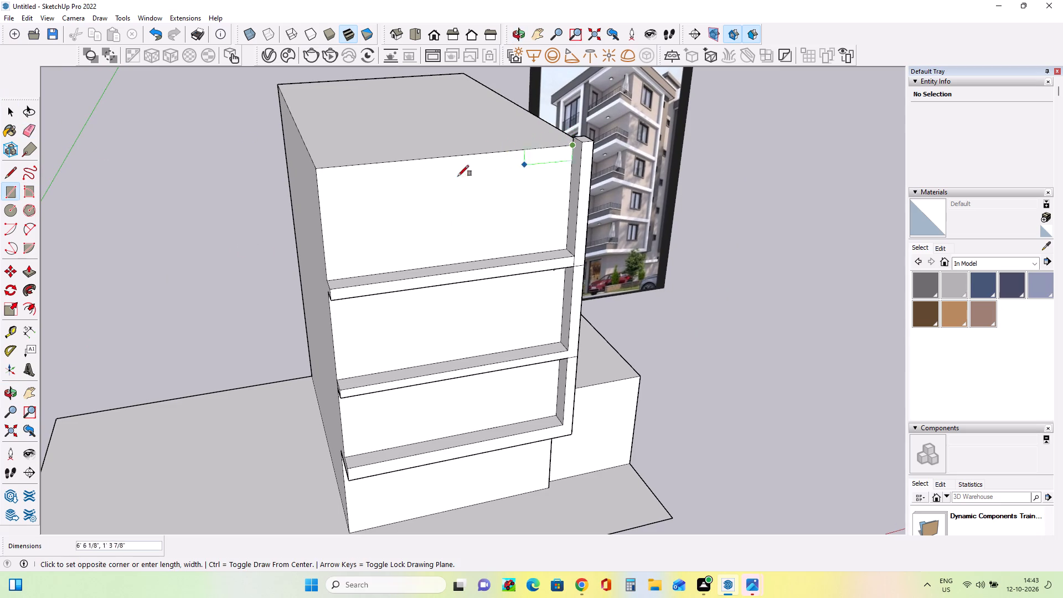
click(318, 184)
Push/Pull the top strip of the front wall out about 1' 5 3/16" to form the upper projecting ledge.
middle_drag(420, 244, 410, 250)
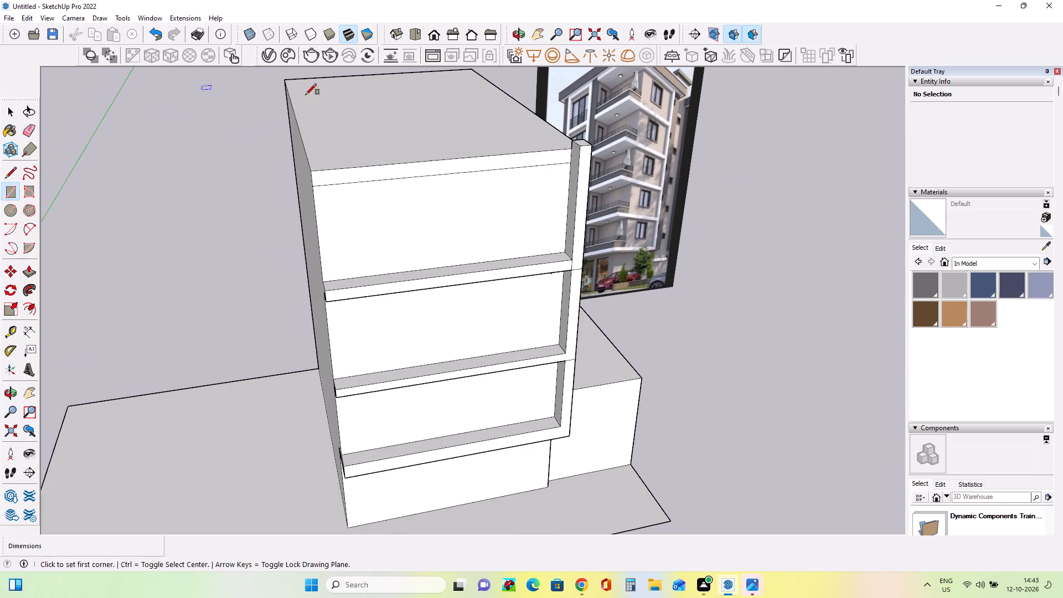
click(33, 270)
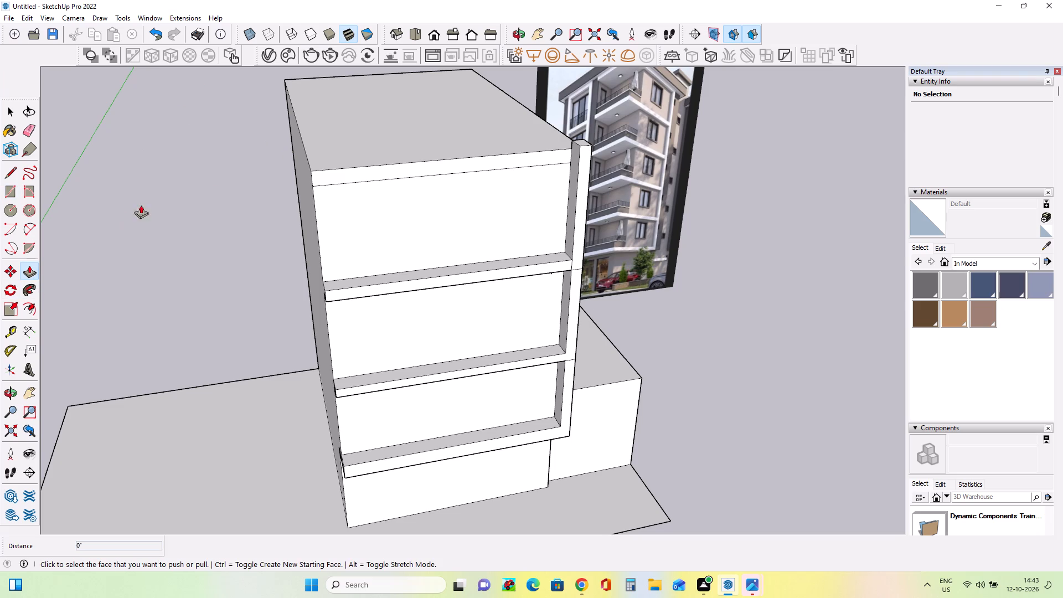
click(398, 164)
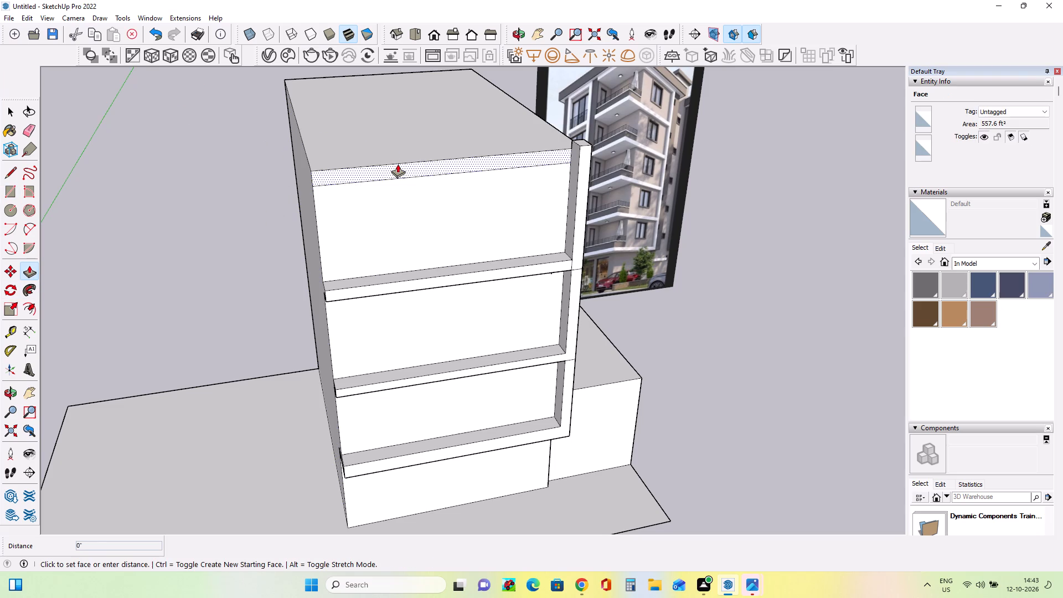
click(585, 146)
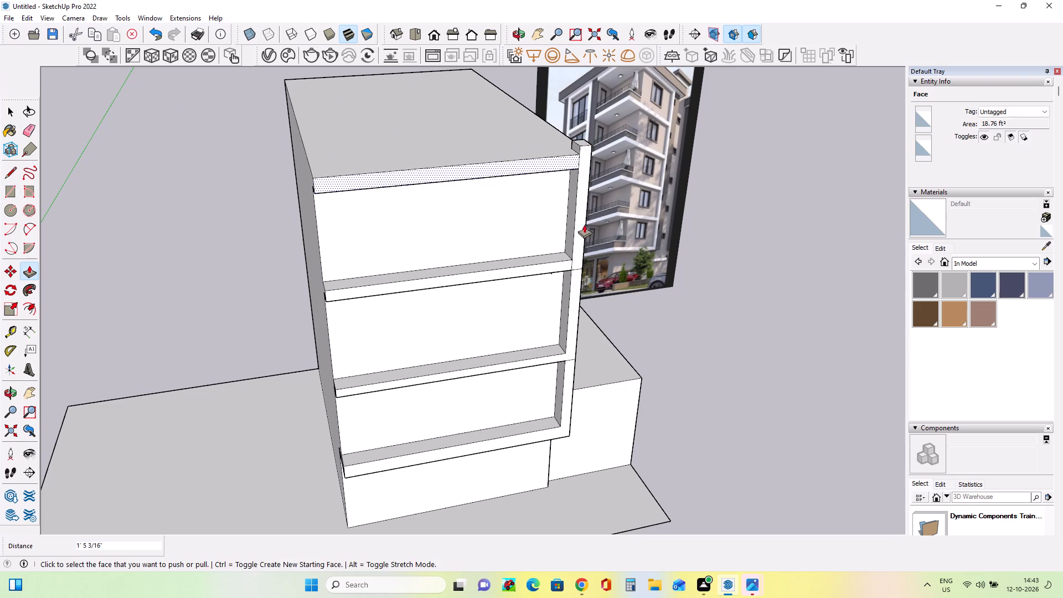
Examine the ledges, corner post and ground floor from several angles against the reference image.
middle_drag(585, 227, 520, 236)
middle_drag(466, 195, 465, 172)
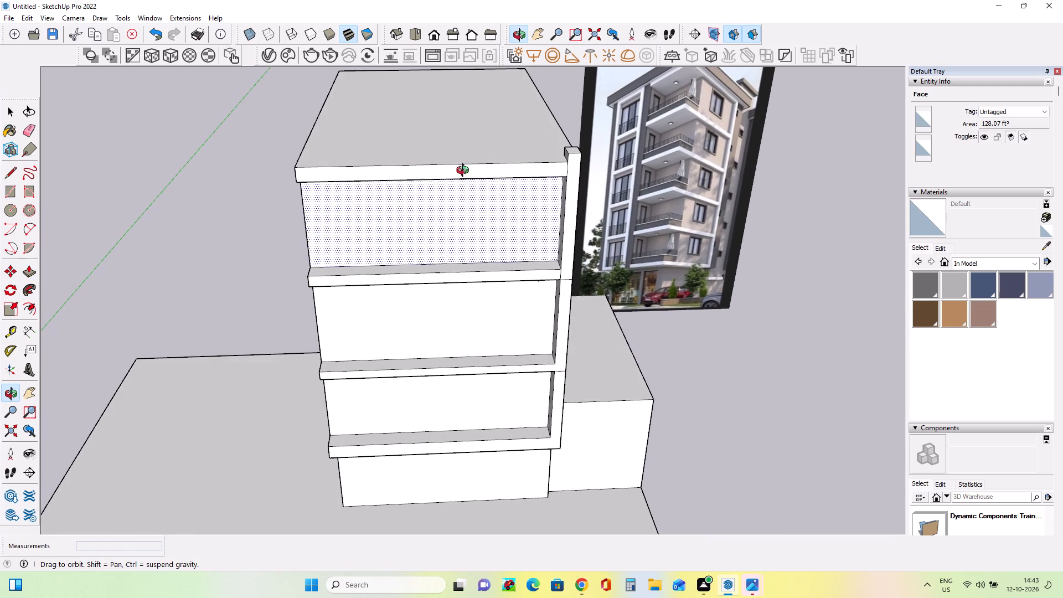
middle_drag(465, 172, 440, 134)
middle_drag(551, 174, 526, 182)
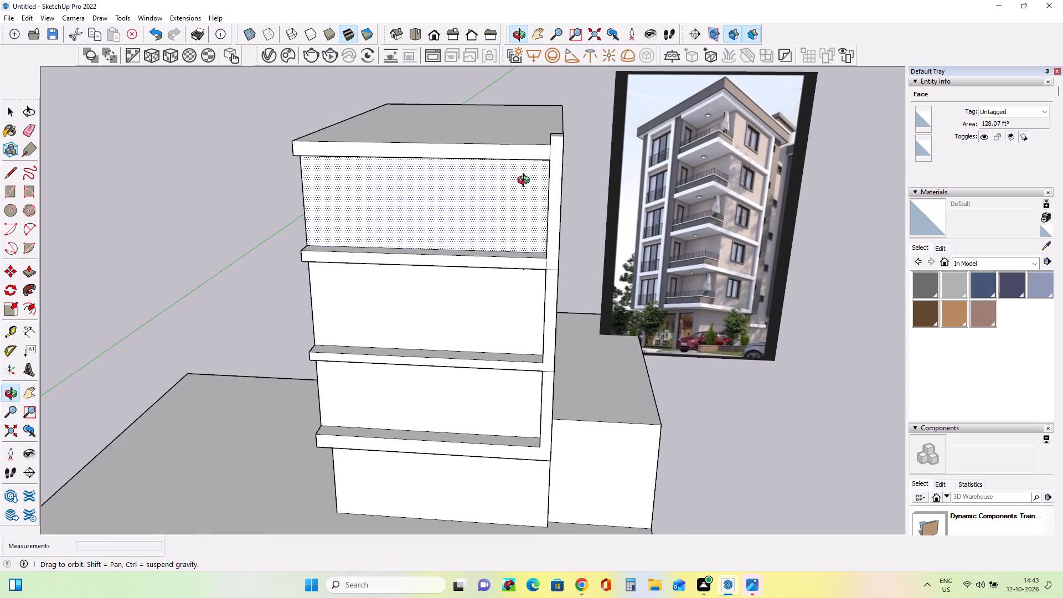
middle_drag(526, 182, 526, 182)
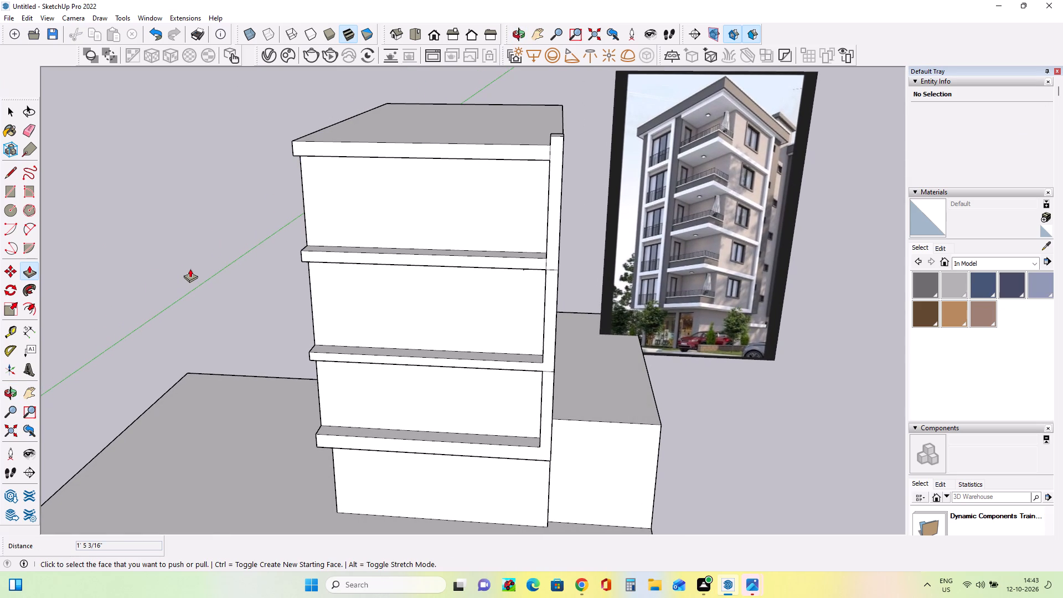
middle_drag(533, 480, 552, 456)
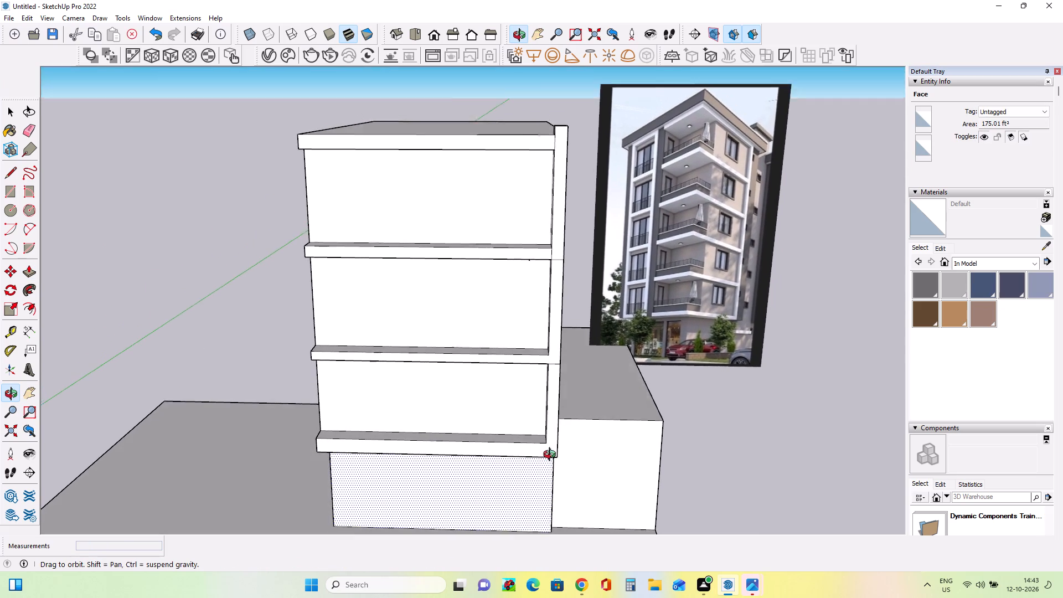
middle_drag(552, 456, 676, 422)
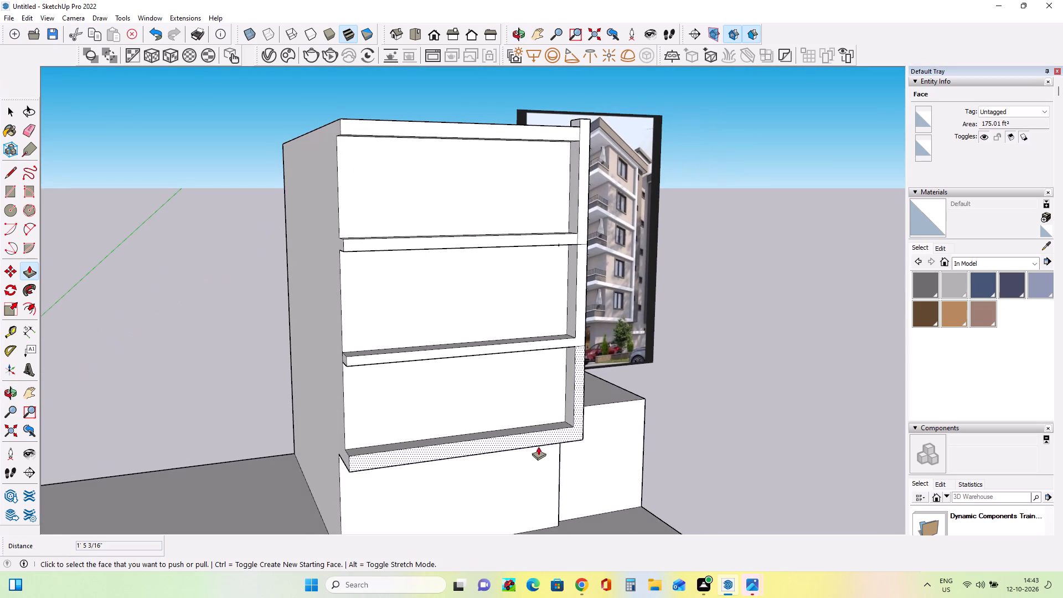
middle_drag(538, 446, 509, 403)
middle_click(509, 403)
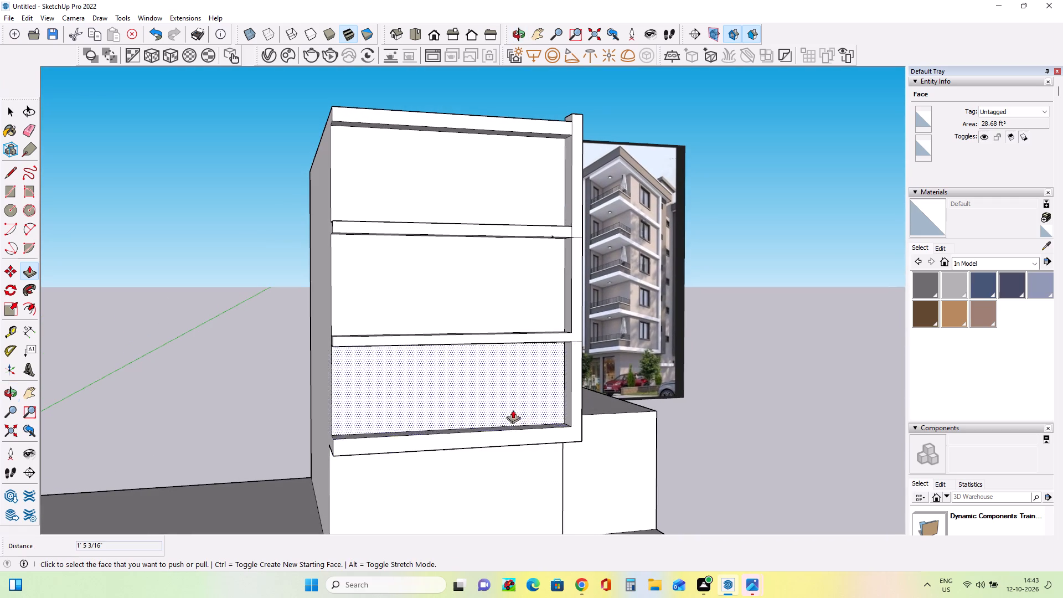
middle_drag(554, 465, 638, 441)
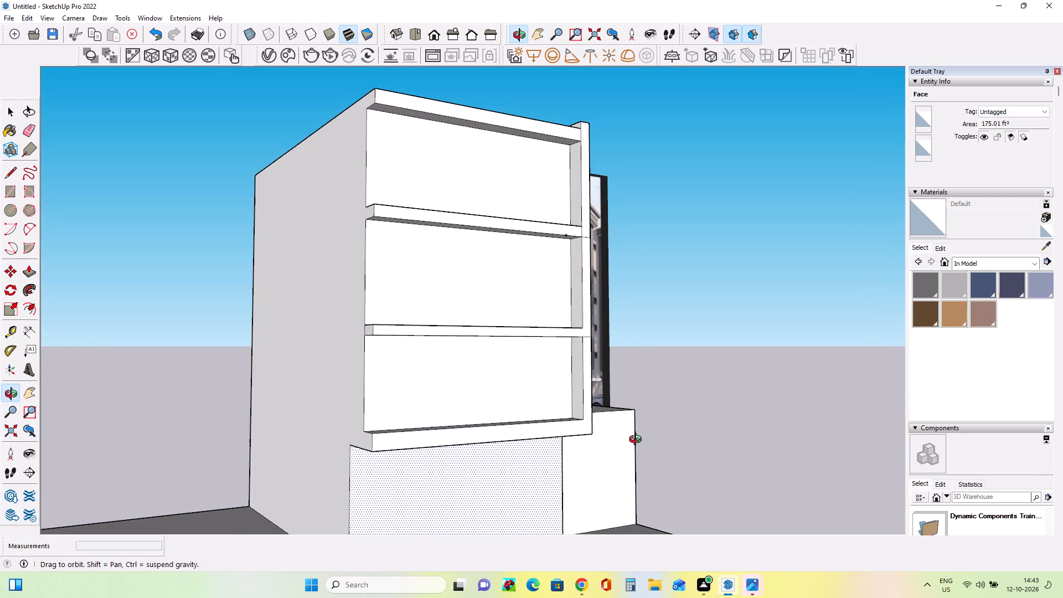
middle_drag(638, 441, 459, 455)
middle_click(458, 455)
middle_drag(458, 455, 612, 449)
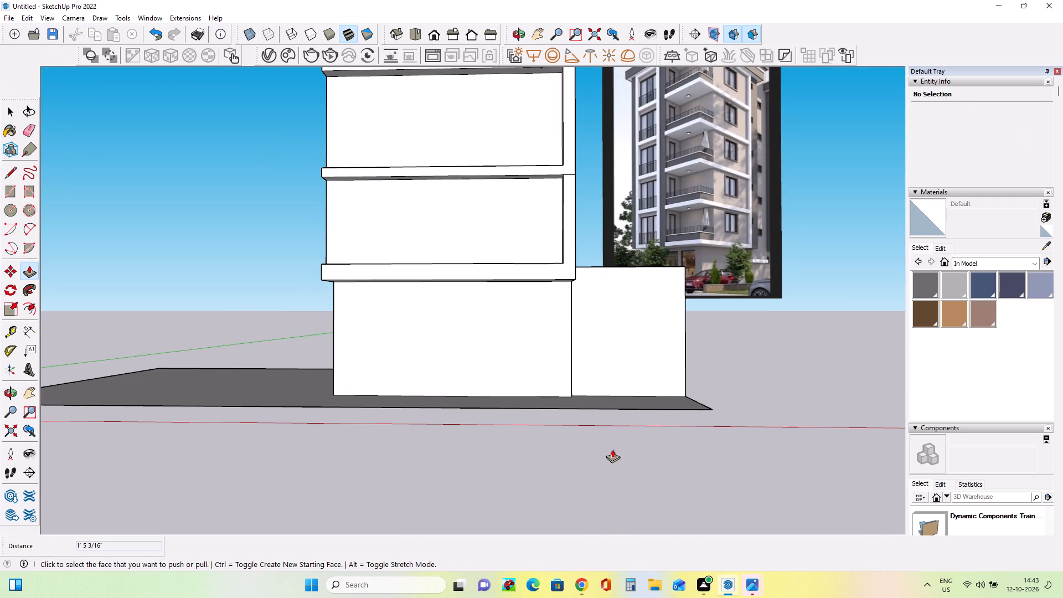
middle_drag(390, 377, 674, 456)
middle_drag(400, 374, 431, 393)
middle_drag(458, 391, 187, 423)
scroll(705, 178, up, 3)
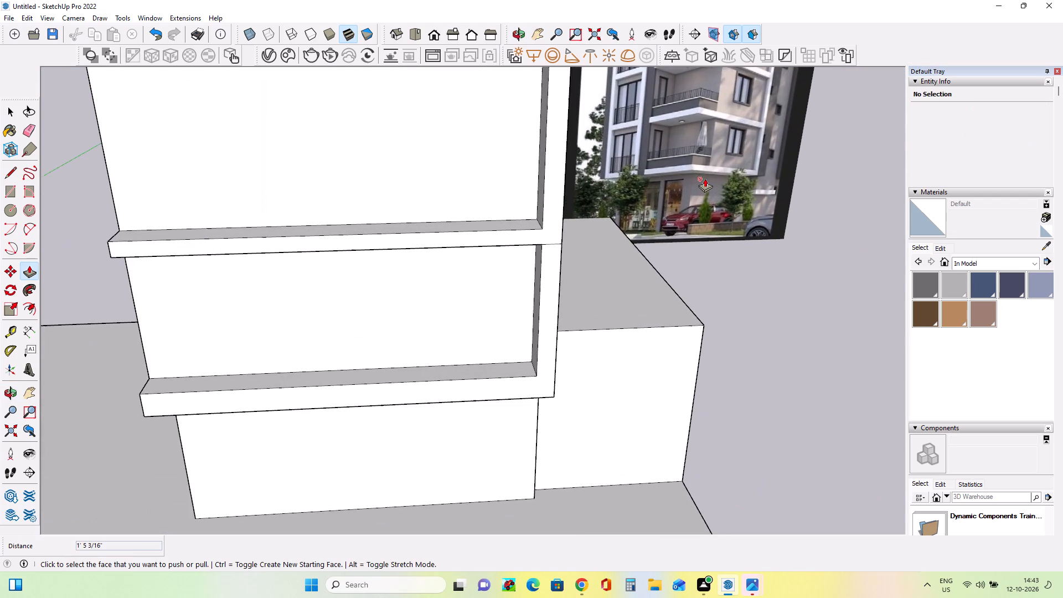
scroll(705, 178, down, 9)
middle_drag(654, 312, 675, 313)
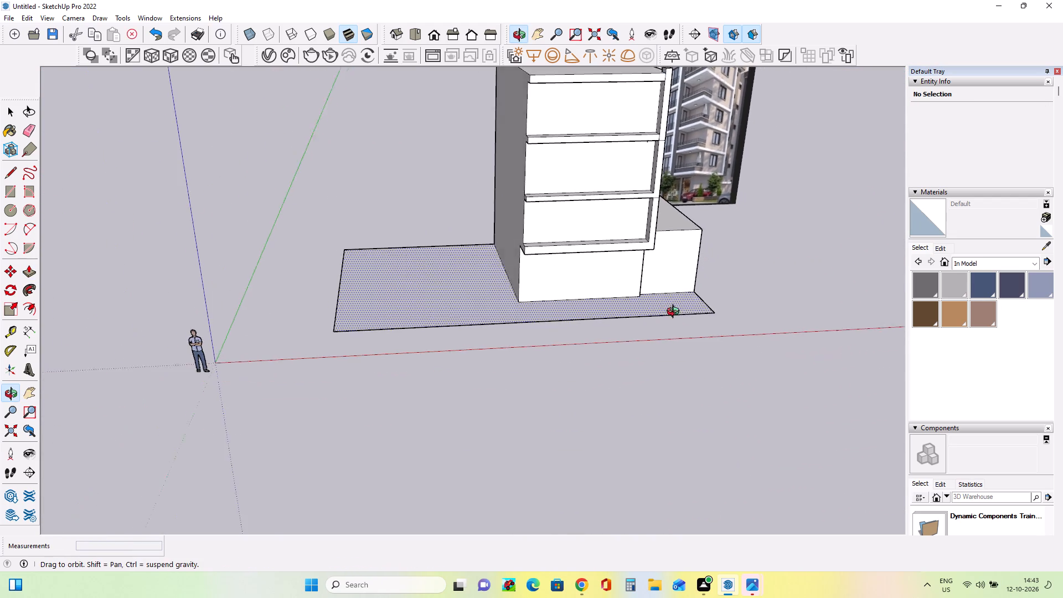
middle_drag(675, 313, 737, 315)
Draw a line across the side wall from the ground floor's top front corner to the wall's back vertical edge.
scroll(455, 153, up, 2)
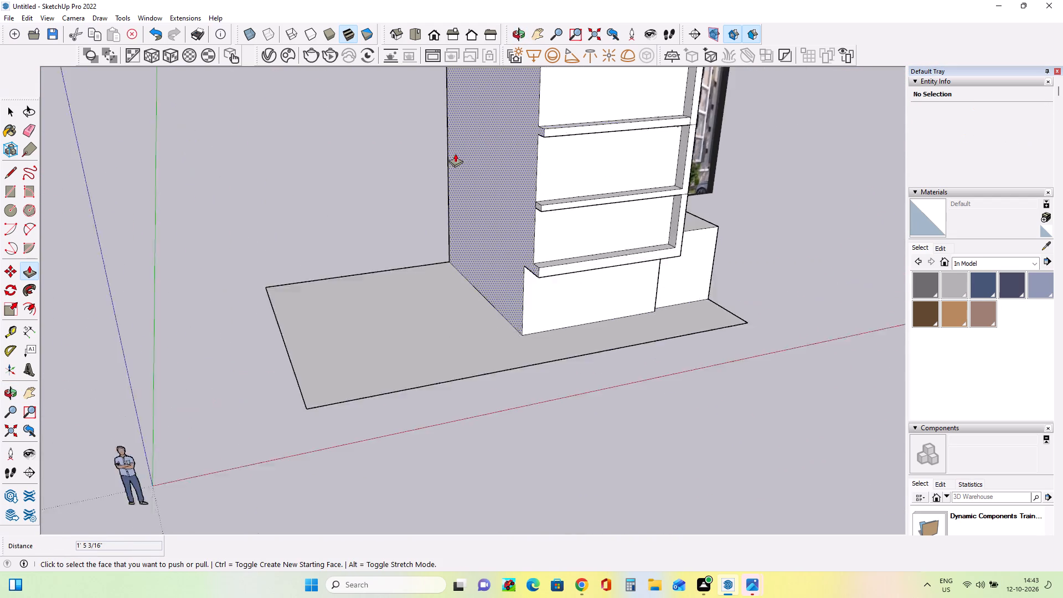
scroll(455, 153, up, 1)
scroll(512, 227, up, 3)
middle_drag(561, 282, 701, 293)
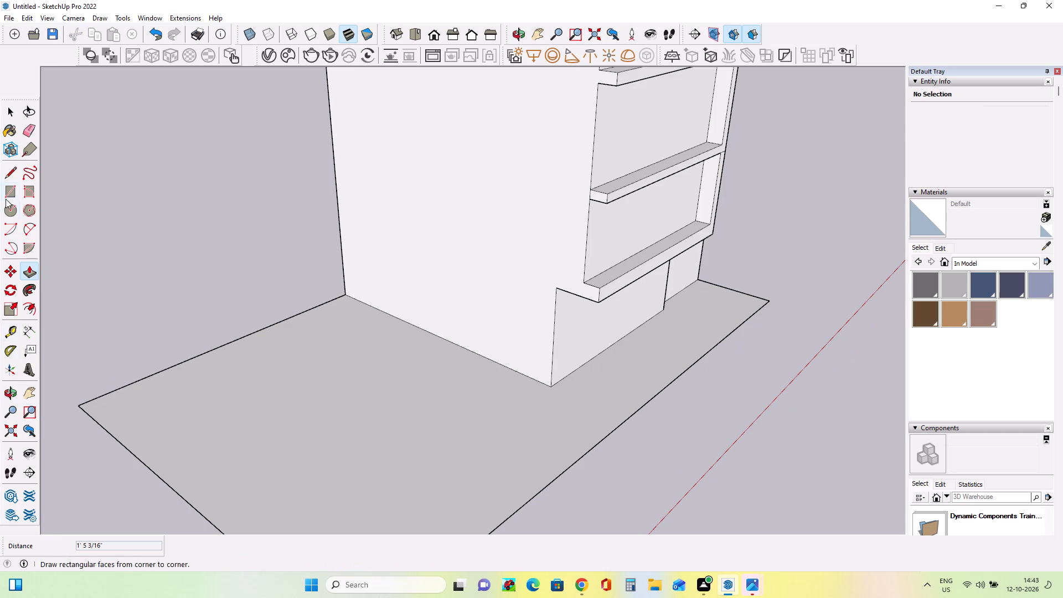
click(8, 169)
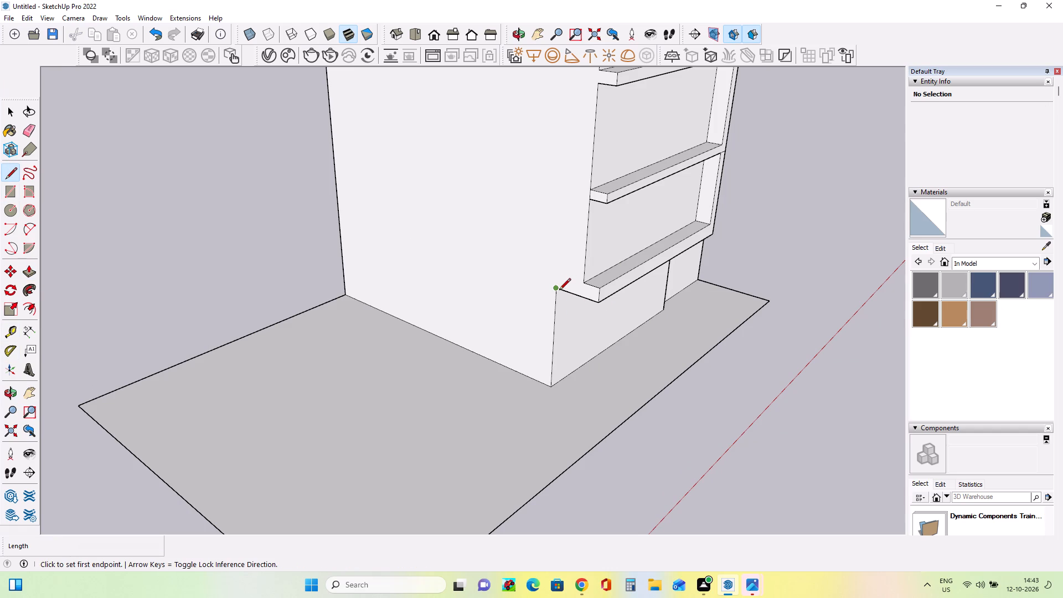
click(554, 288)
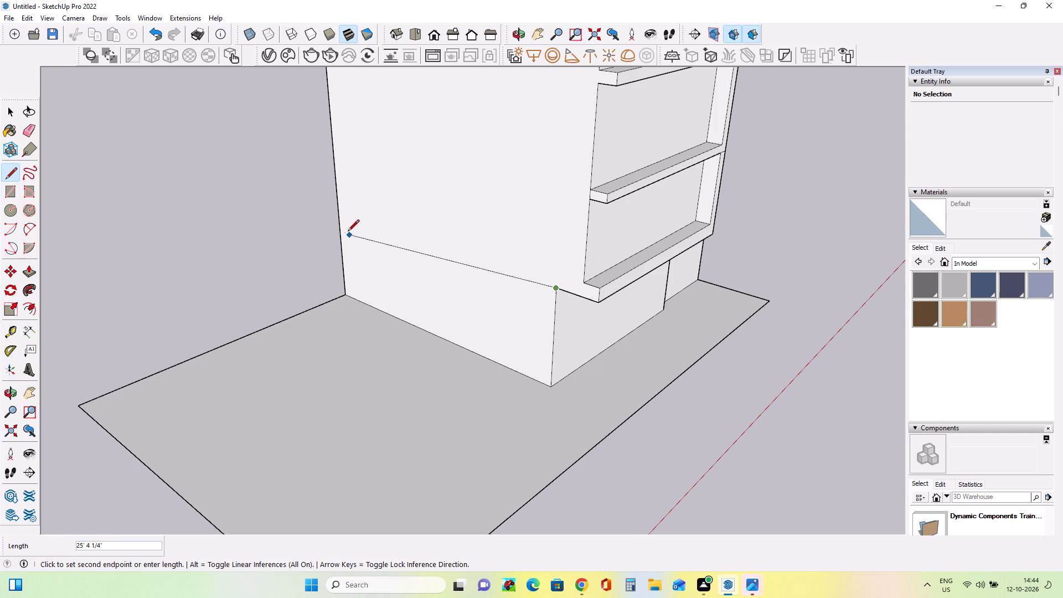
click(341, 213)
Push the ground floor's side wall face inward about 2' 1 1/4", followed by about 7" more, to recess it beneath the upper floors.
middle_drag(452, 378, 617, 350)
click(25, 274)
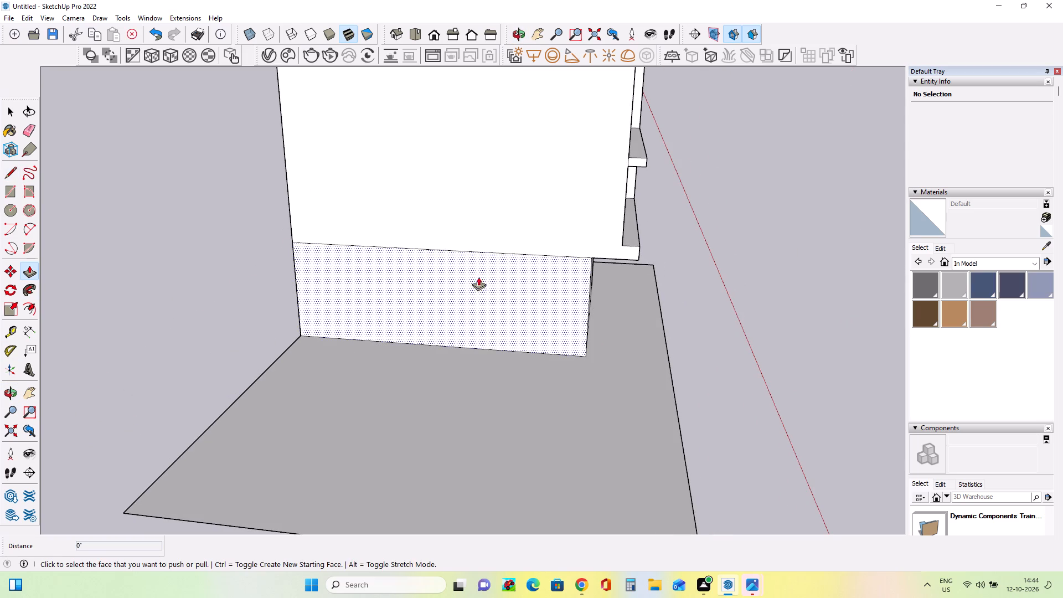
click(491, 298)
click(493, 290)
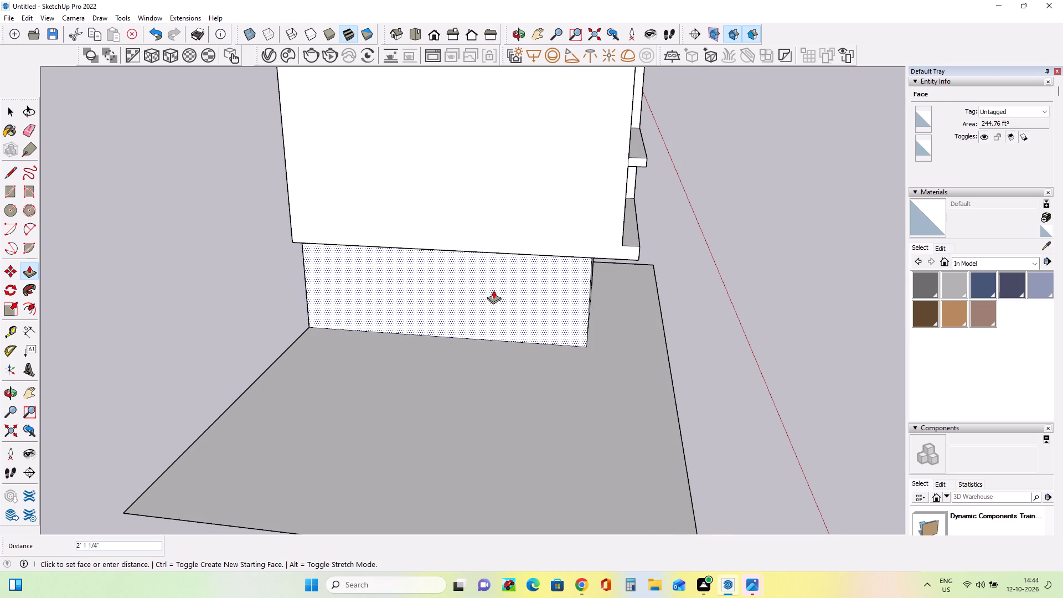
middle_drag(705, 380, 523, 295)
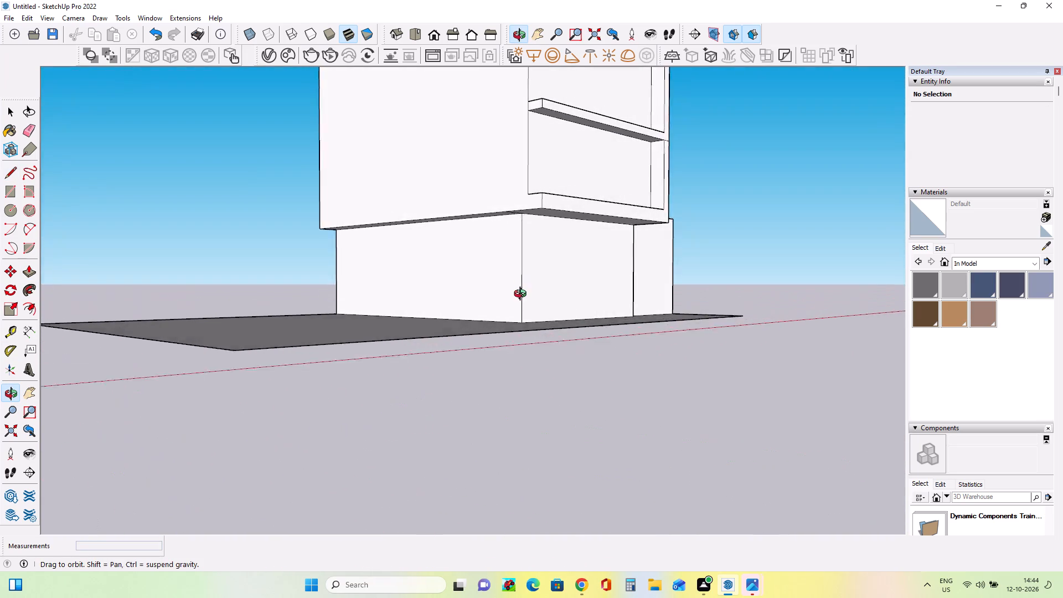
middle_drag(523, 295, 518, 313)
click(499, 301)
click(504, 298)
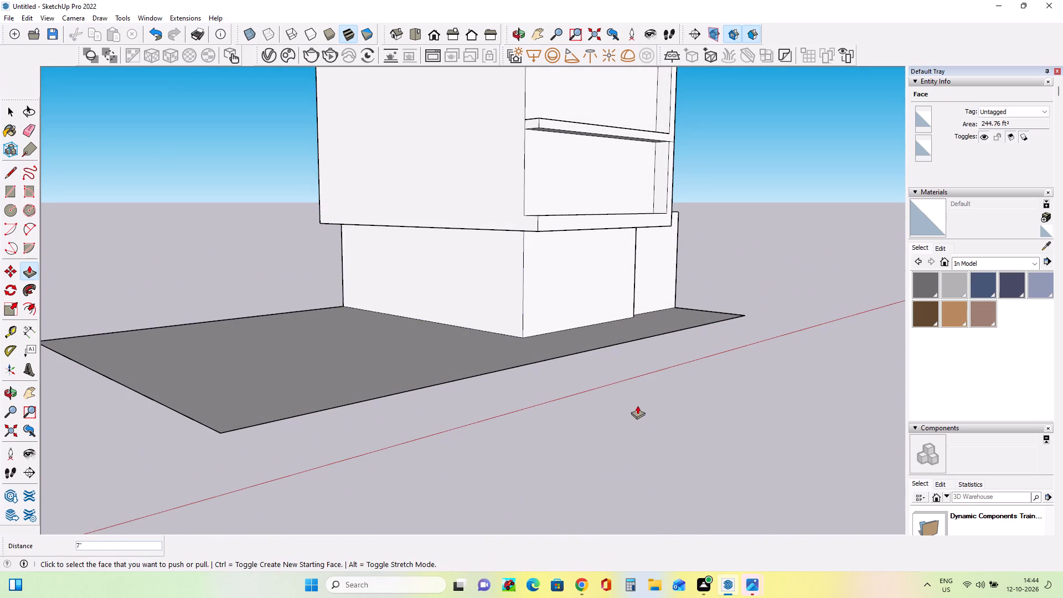
Push/Pull the main volume's roof face down about 5 1/8" to thin the top slab.
middle_drag(644, 413, 701, 459)
scroll(449, 450, down, 11)
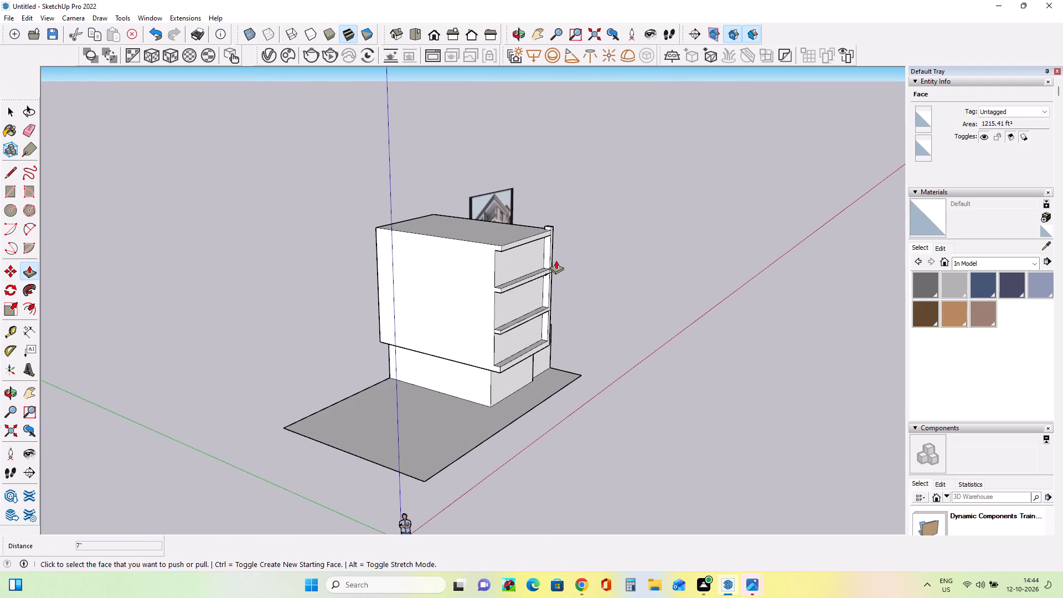
scroll(555, 258, up, 8)
middle_drag(665, 375, 425, 369)
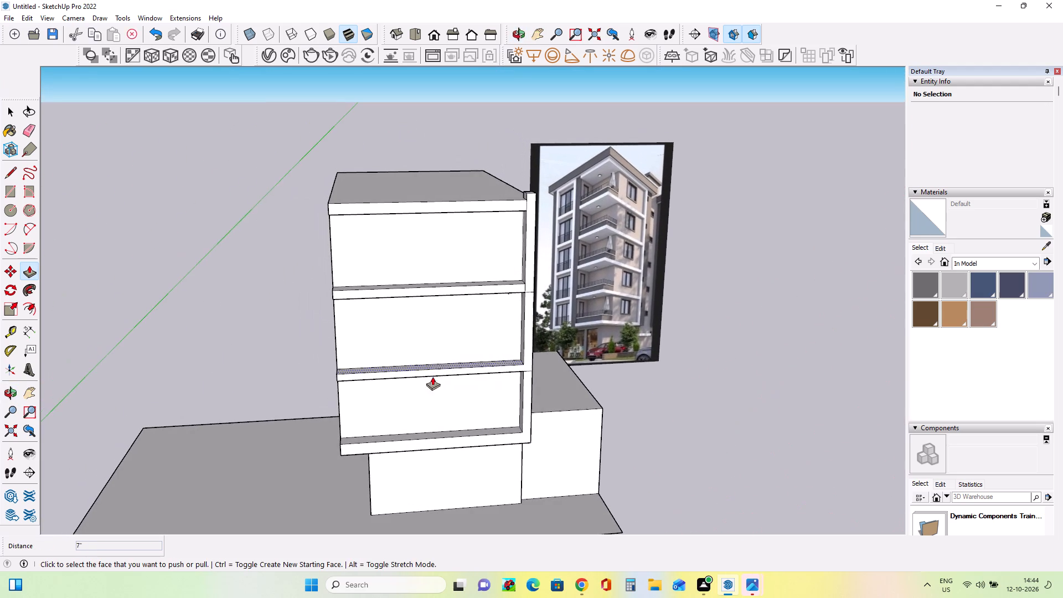
scroll(608, 286, up, 2)
middle_drag(569, 333, 567, 359)
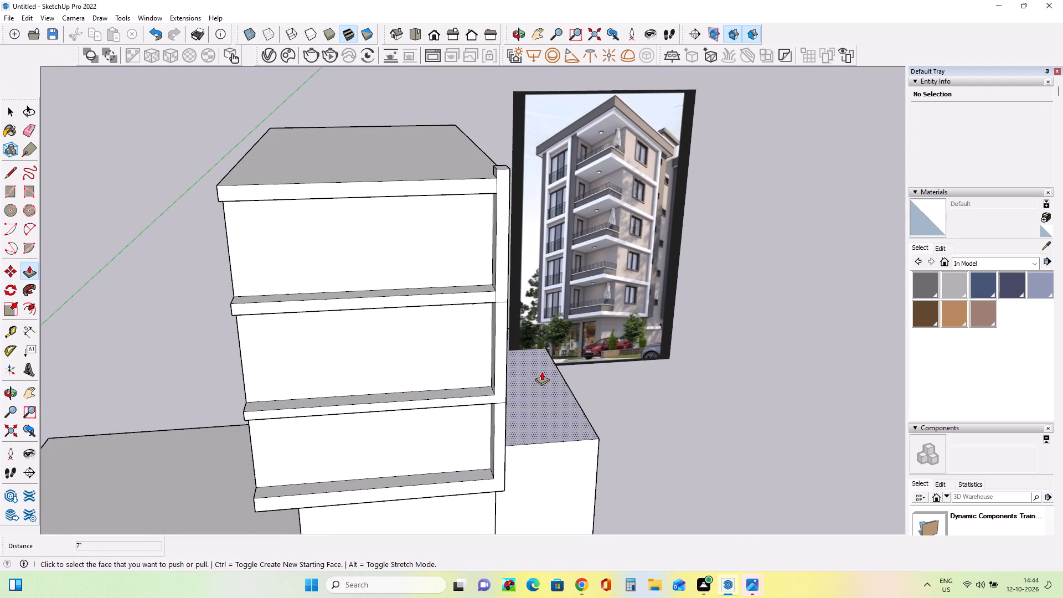
click(427, 133)
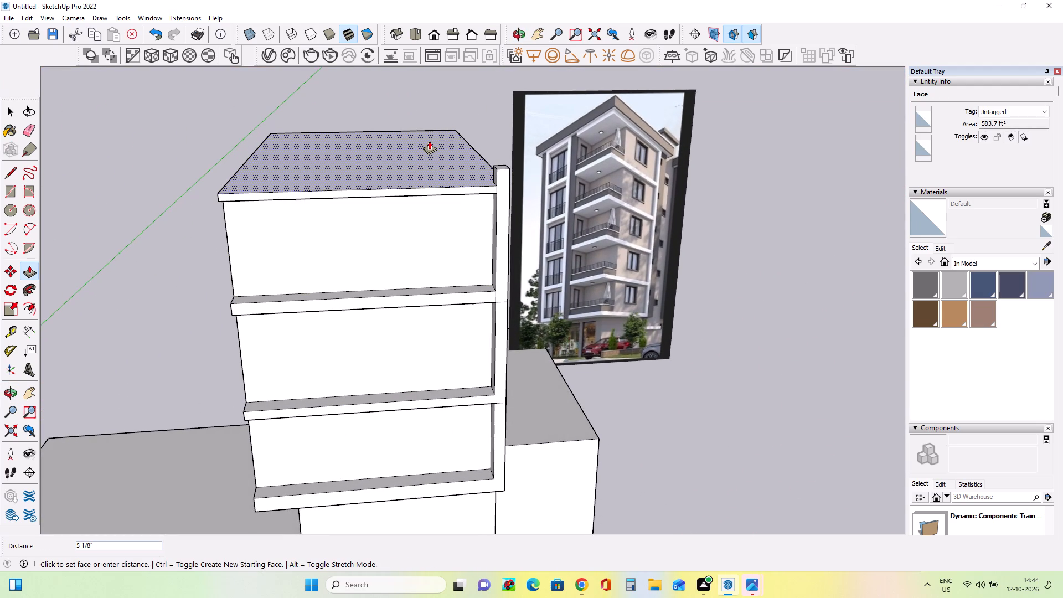
click(429, 141)
Push/Pull the underside of the top front ledge down about 5 1/16" to thicken it.
middle_drag(417, 256, 449, 125)
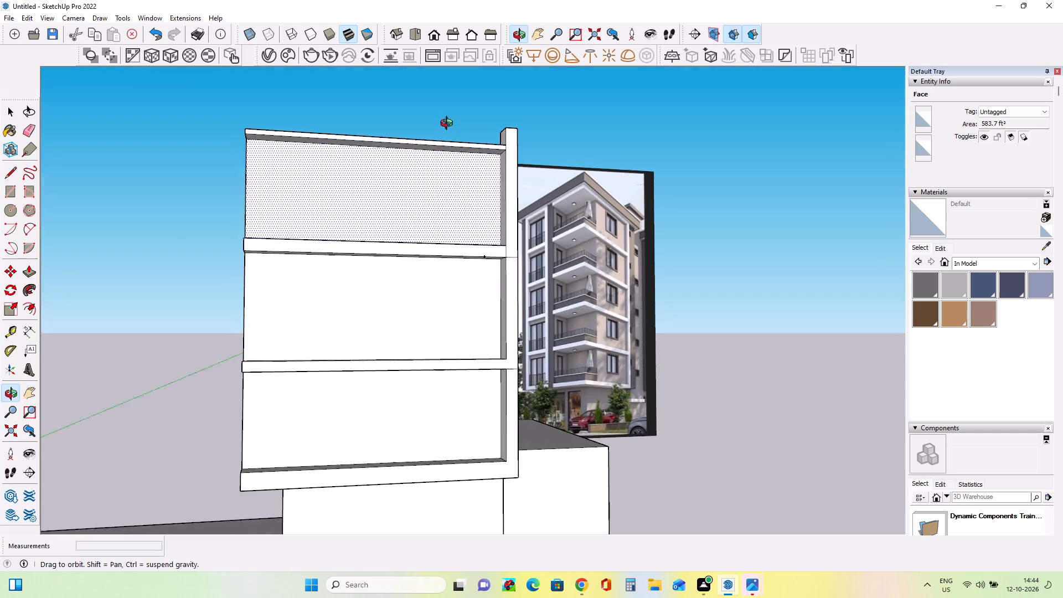
middle_drag(449, 125, 457, 111)
click(454, 138)
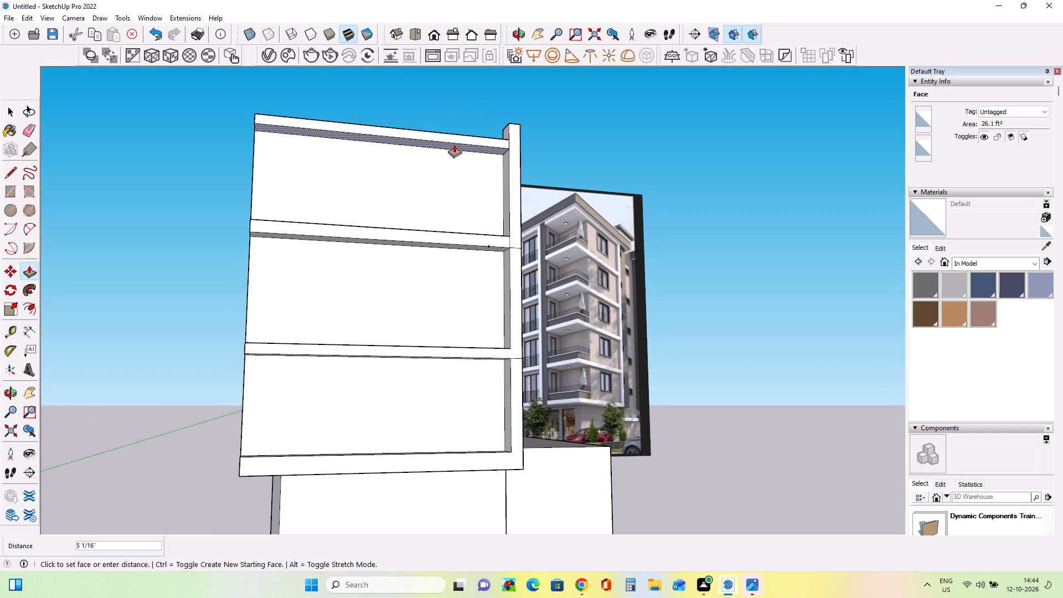
click(455, 145)
Push/Pull the top of the low block beside the corner post up about 22' 10 3/4" to the main roof level.
middle_drag(571, 245, 502, 368)
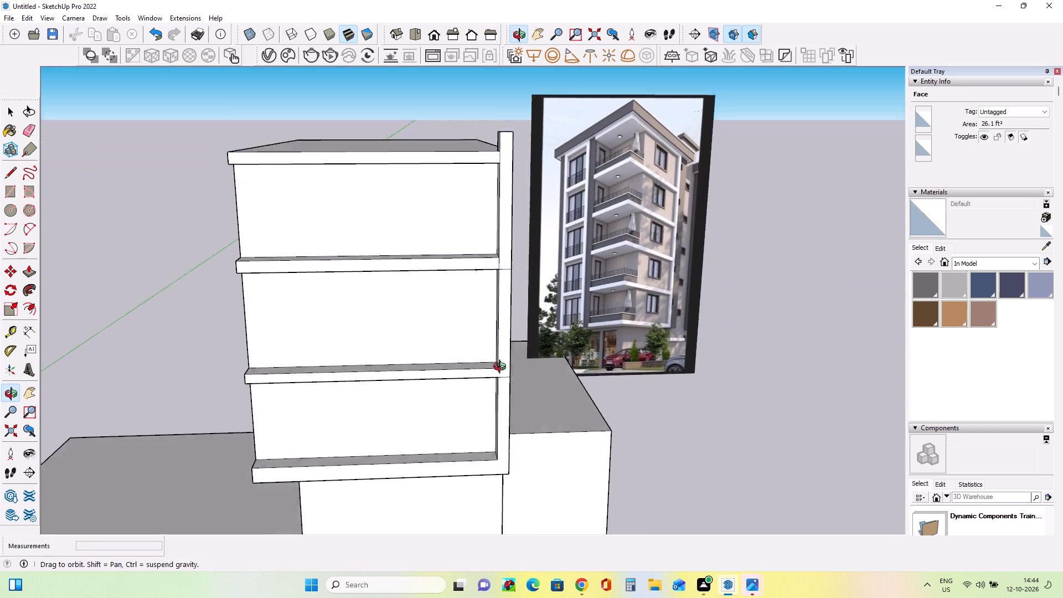
middle_drag(502, 368, 502, 377)
middle_drag(536, 391, 563, 385)
middle_click(561, 384)
middle_drag(679, 415, 513, 408)
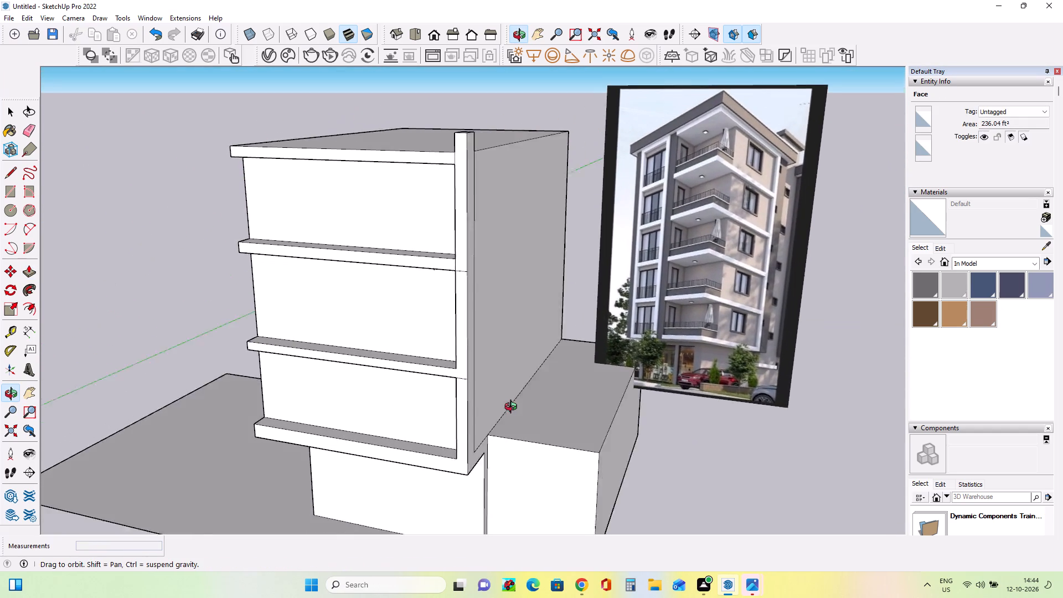
middle_drag(513, 408, 563, 399)
click(568, 426)
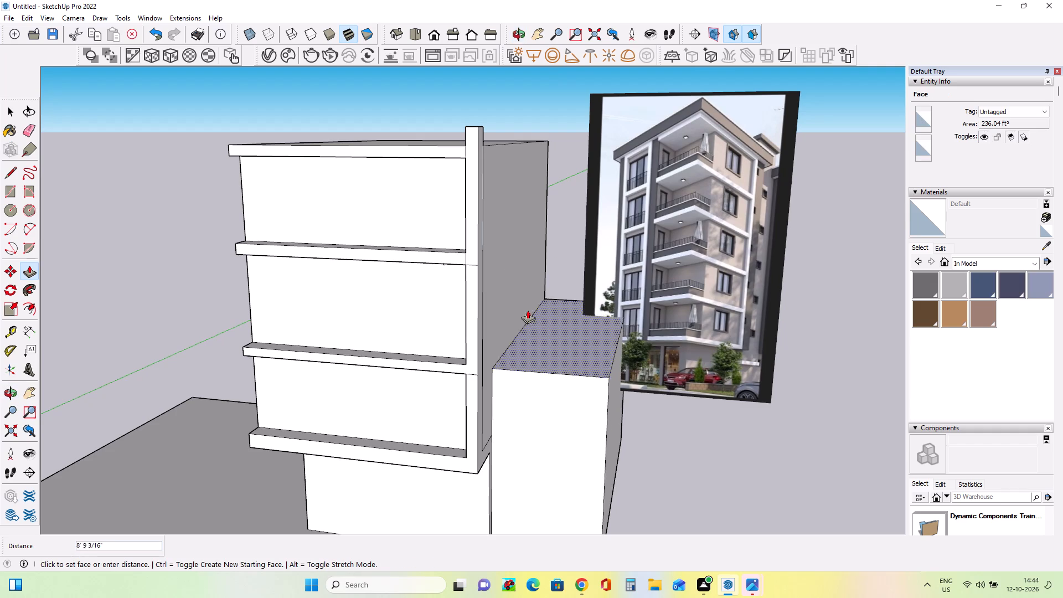
click(424, 136)
Push the front face of the raised side block back about 2' 9 3/16".
middle_drag(534, 370, 604, 412)
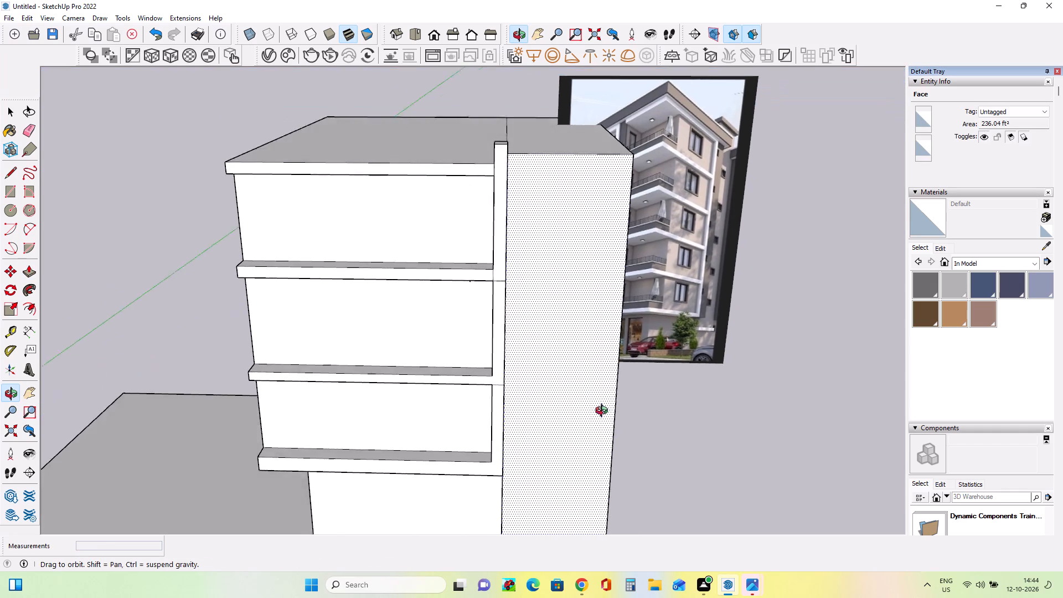
middle_drag(604, 412, 631, 397)
middle_drag(597, 404, 405, 429)
middle_drag(525, 410, 546, 379)
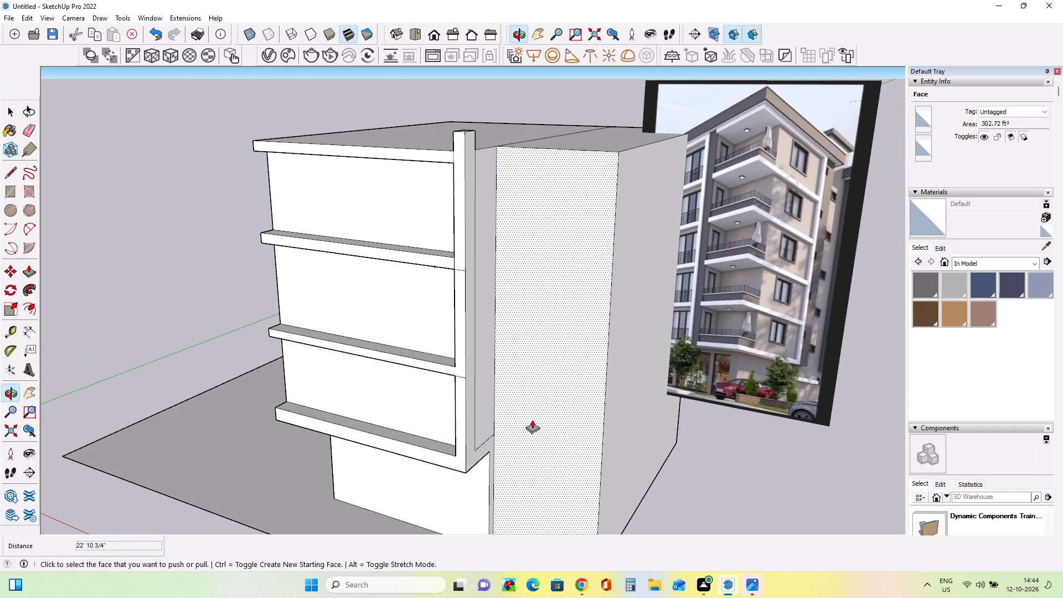
click(533, 420)
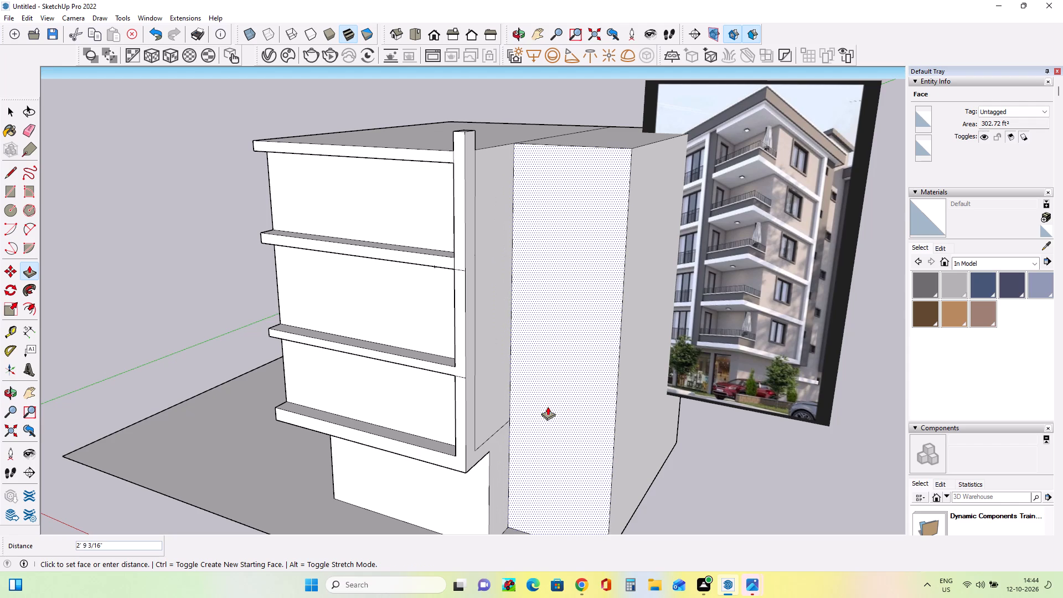
click(546, 408)
Pull the side block's front face out about 1' 4", followed by about 4 3/16" more.
middle_drag(543, 440, 750, 408)
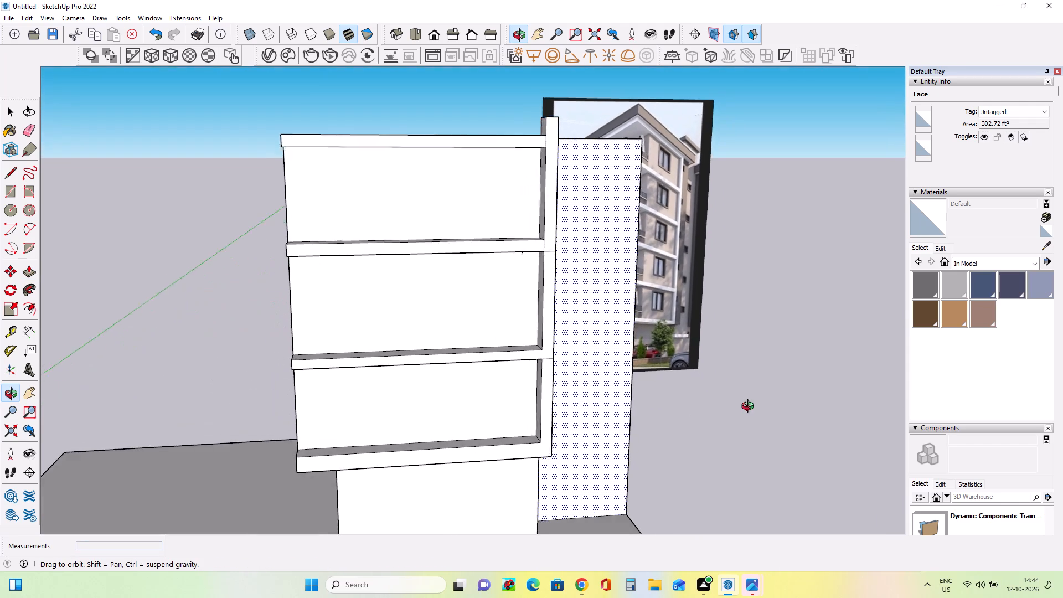
middle_drag(750, 408, 758, 406)
click(585, 401)
click(590, 407)
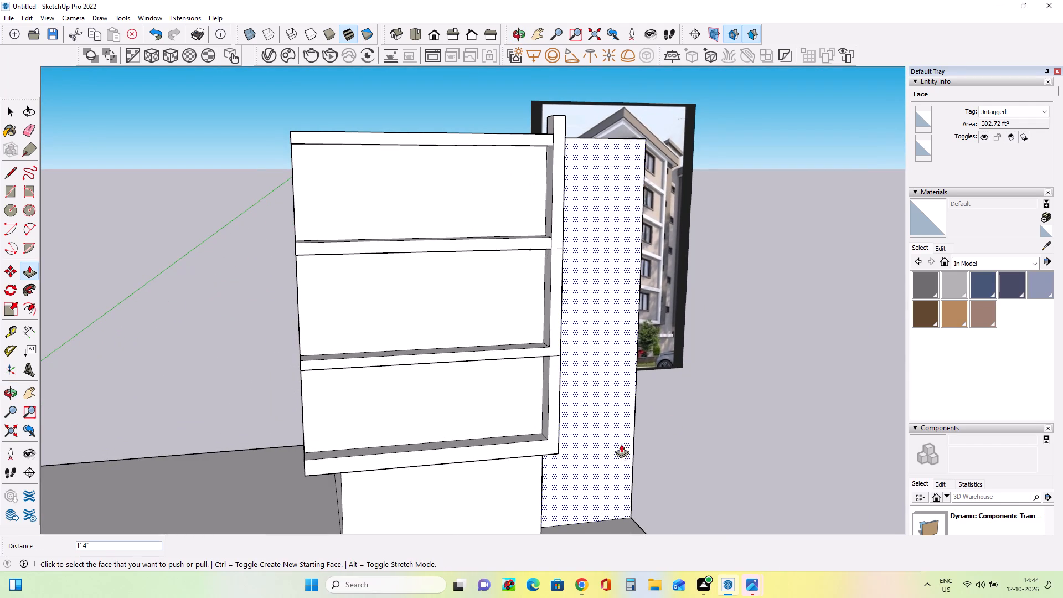
scroll(572, 432, down, 3)
middle_drag(574, 432, 593, 437)
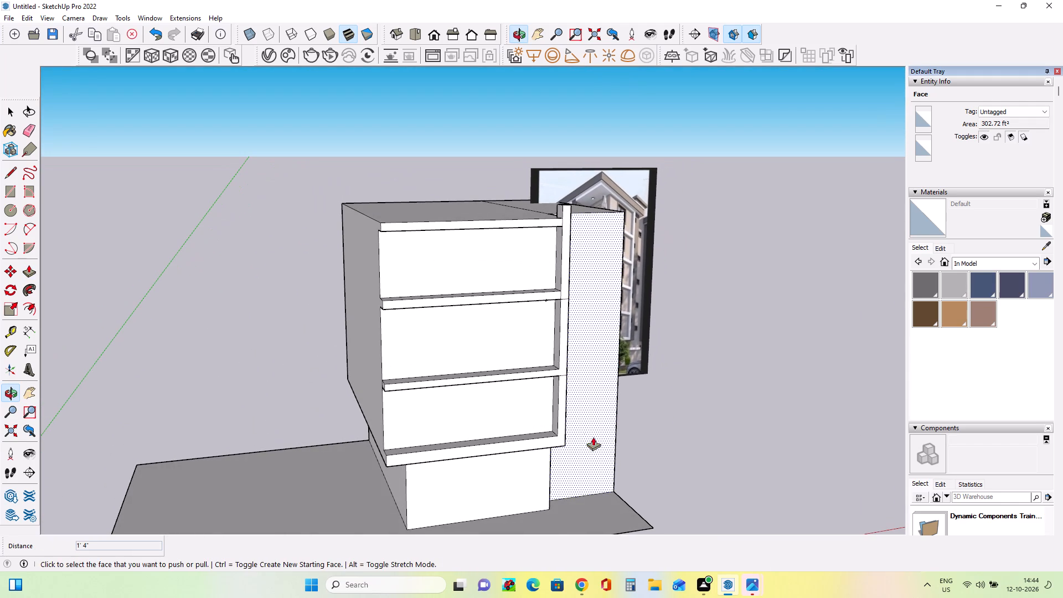
middle_drag(601, 441, 592, 413)
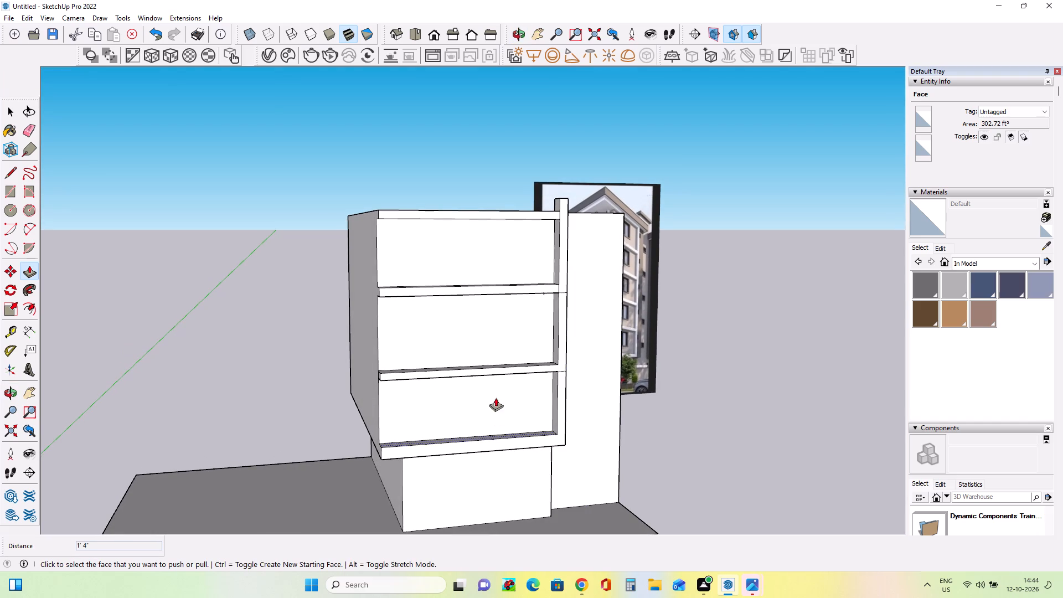
middle_drag(613, 398, 412, 432)
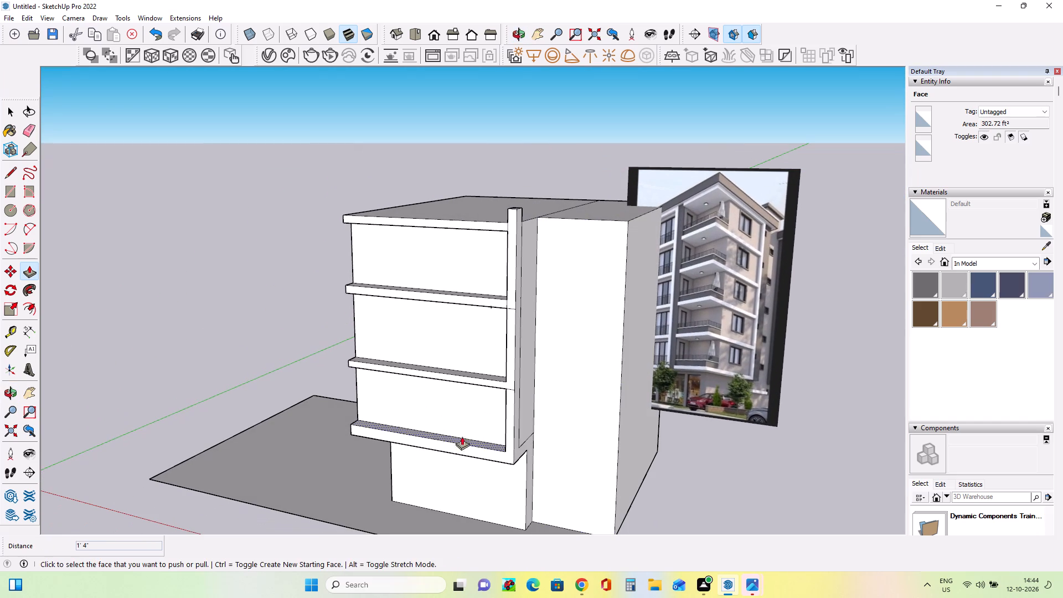
click(548, 425)
click(546, 426)
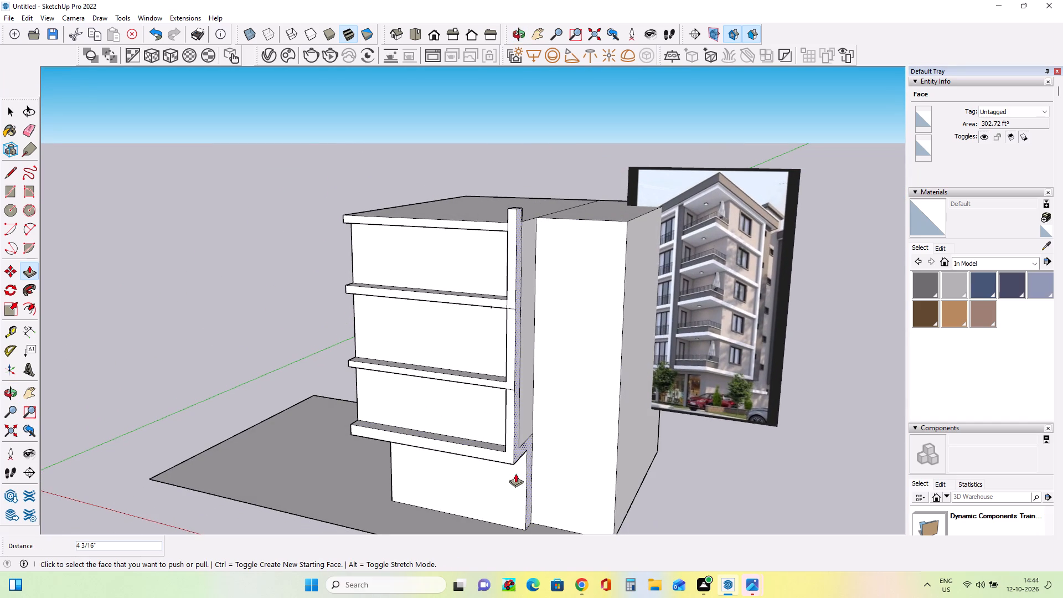
Pull the ground floor's front wall out about 8 15/16" beneath the lowest ledge.
middle_drag(498, 487, 848, 385)
middle_drag(507, 506, 502, 442)
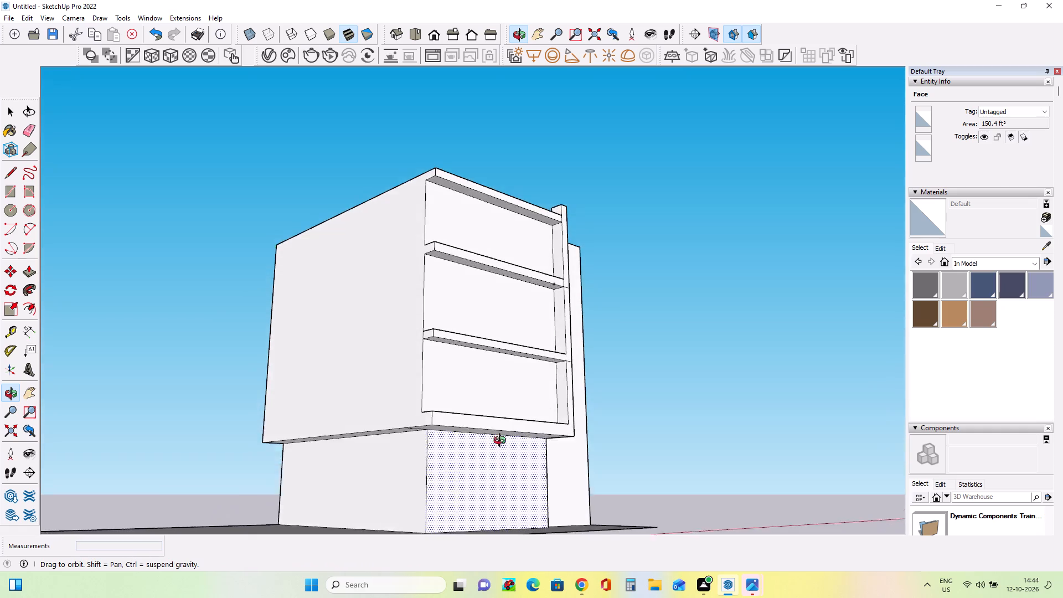
middle_drag(502, 442, 502, 426)
click(502, 452)
click(507, 449)
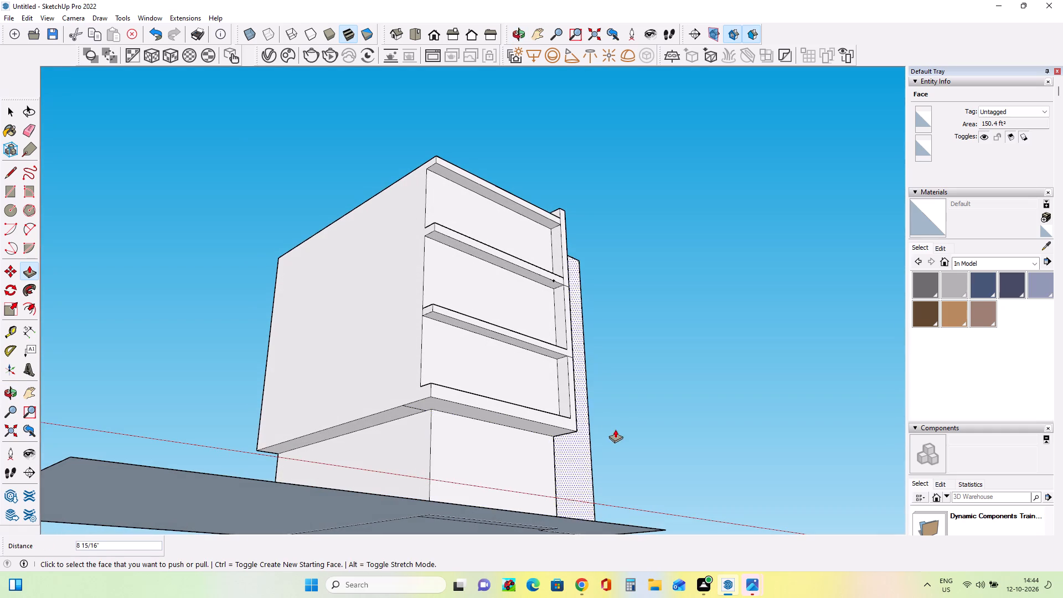
Pull the side block's front face out about 3 5/16", followed by about 9 5/8" more.
middle_drag(615, 429, 334, 528)
middle_drag(513, 476, 379, 490)
scroll(431, 482, down, 1)
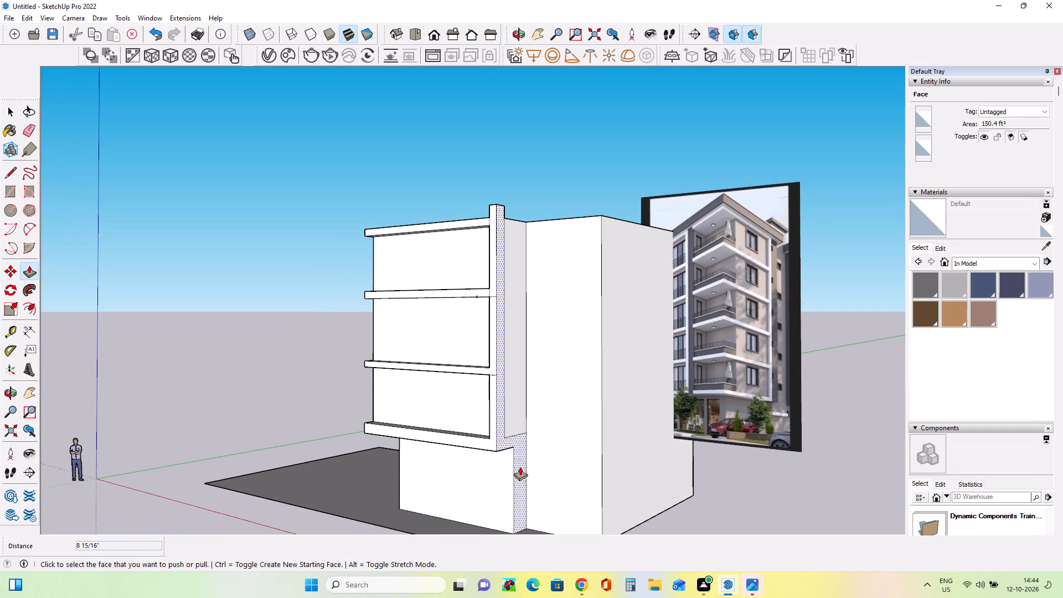
click(568, 460)
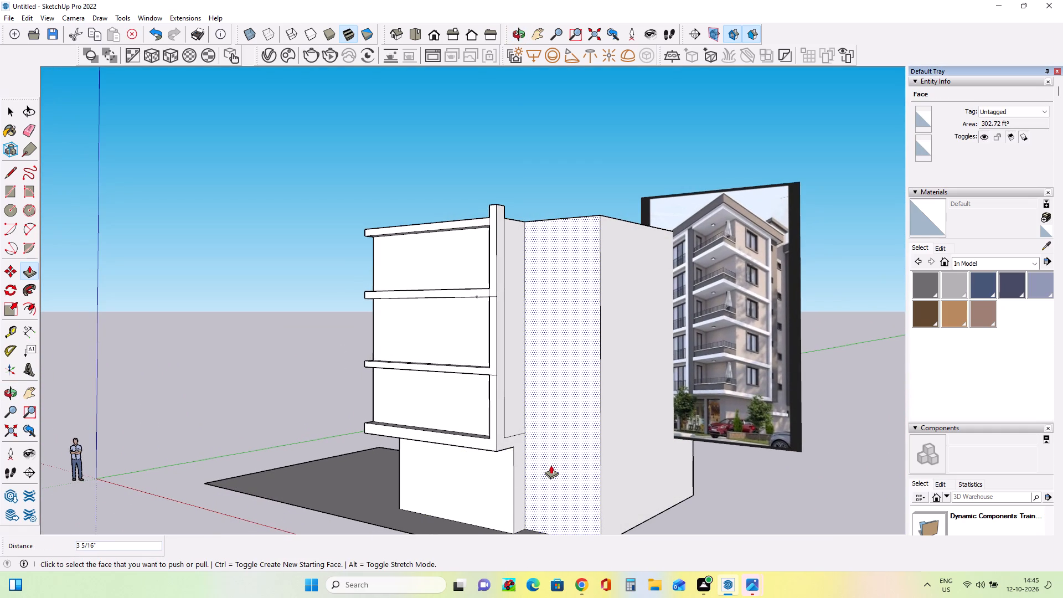
click(551, 465)
click(548, 468)
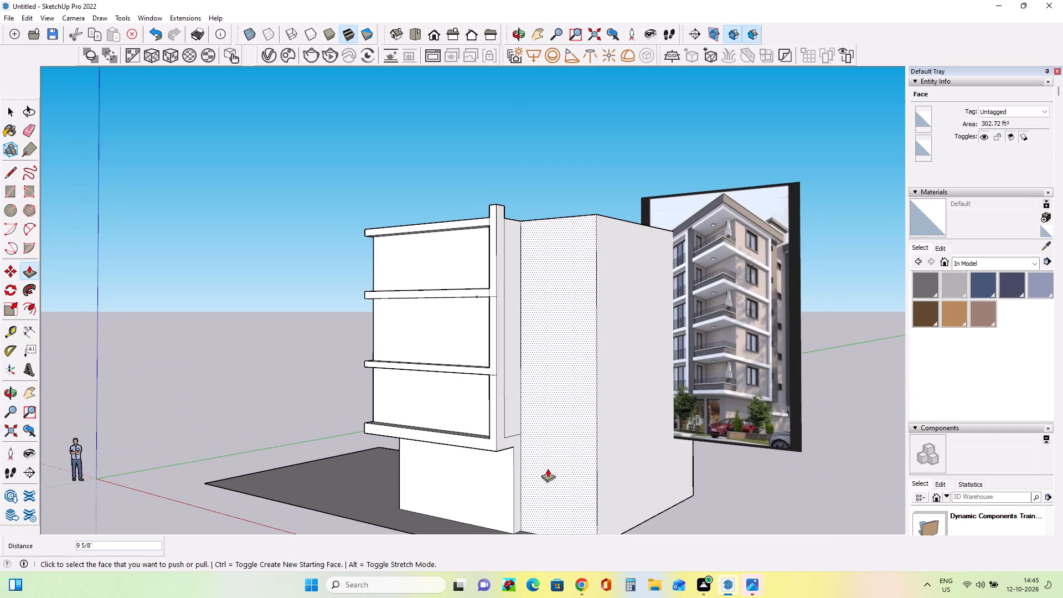
Examine the side block, ground floor, ledges and roof from several angles against the reference image.
scroll(786, 436, up, 7)
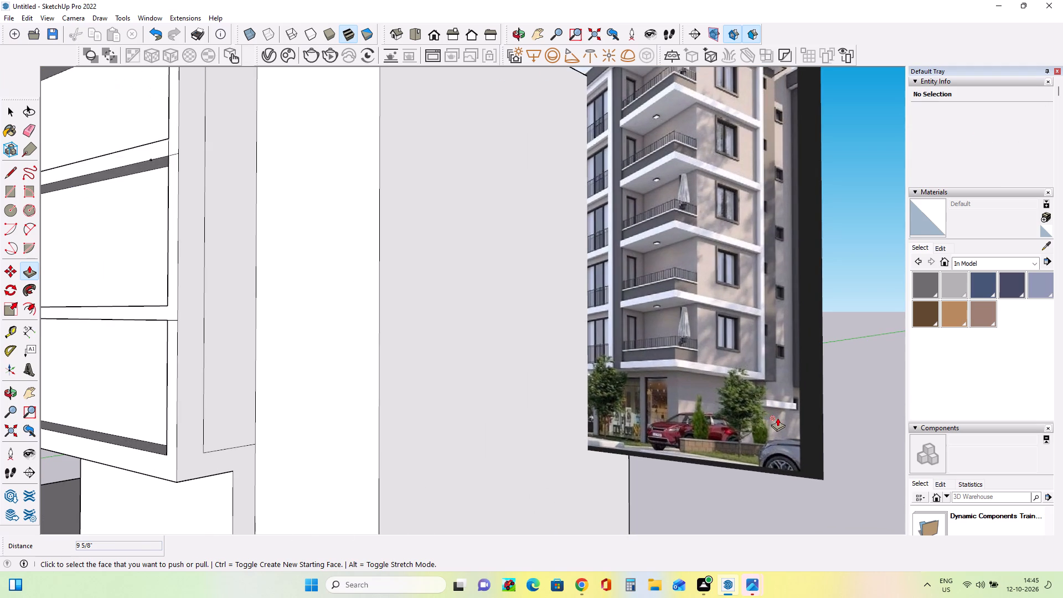
middle_drag(685, 427, 715, 427)
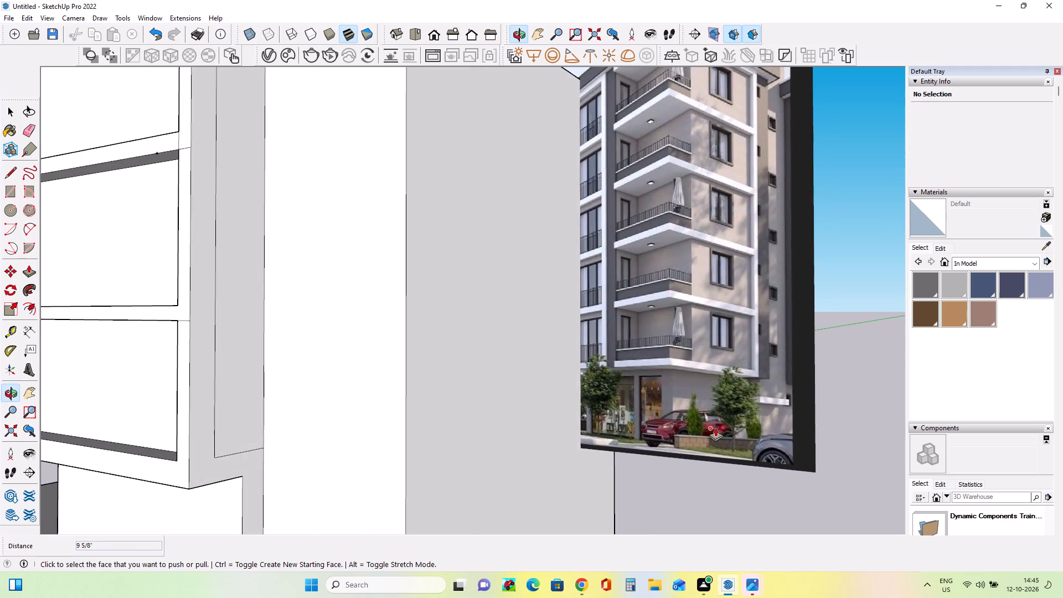
scroll(715, 427, down, 12)
scroll(715, 427, up, 1)
middle_drag(610, 435, 856, 421)
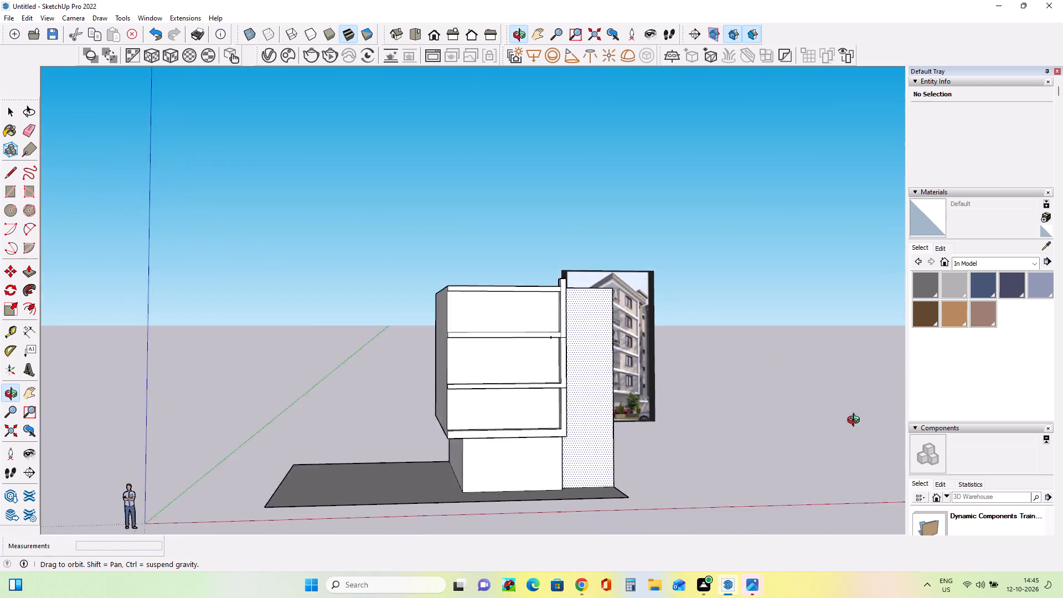
middle_drag(856, 421, 969, 396)
middle_click(555, 447)
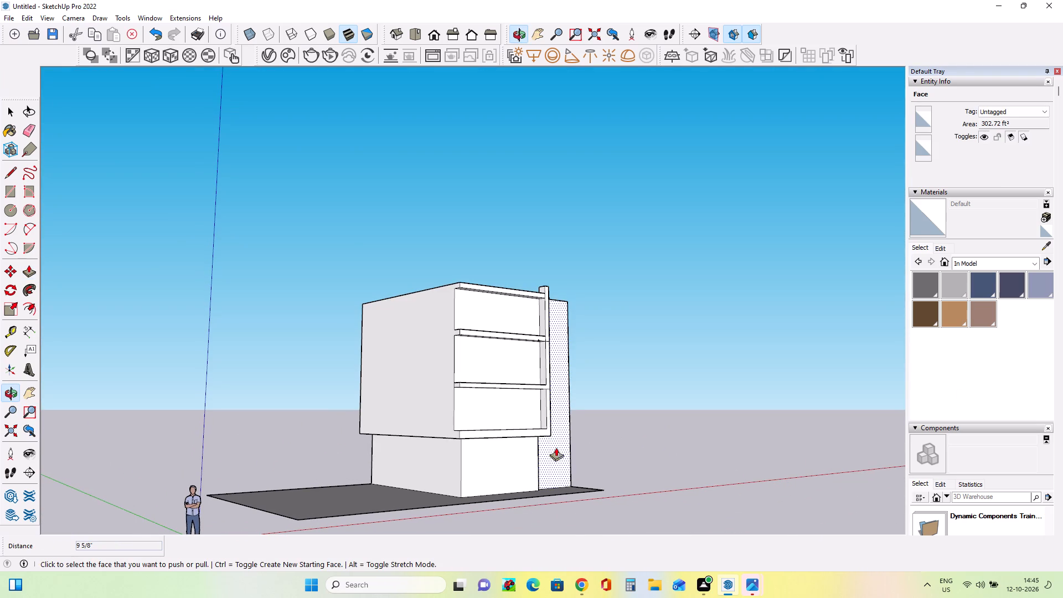
scroll(608, 301, up, 7)
middle_drag(631, 342, 308, 515)
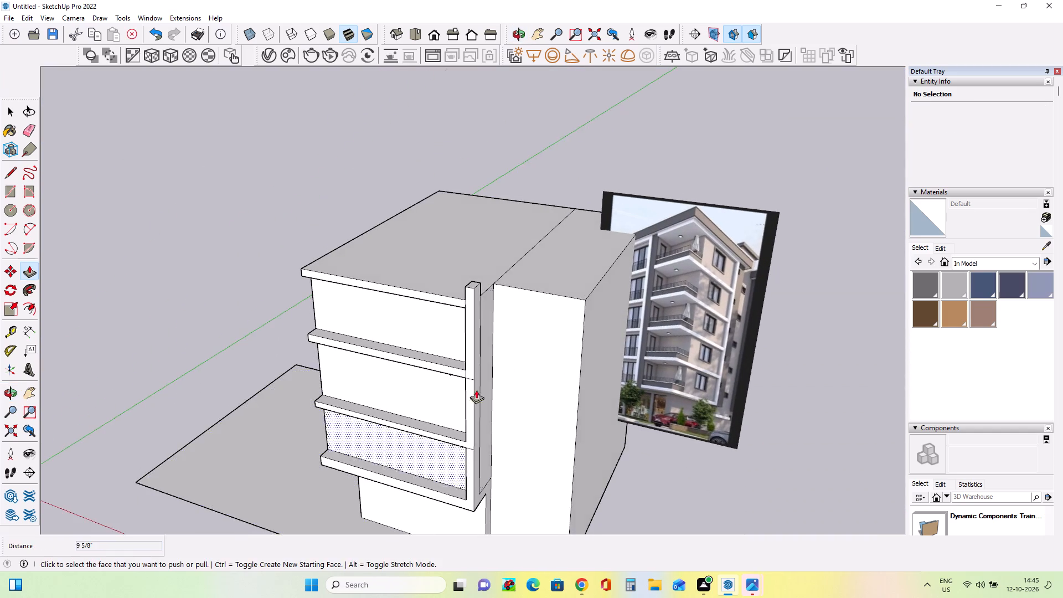
middle_drag(508, 370, 529, 415)
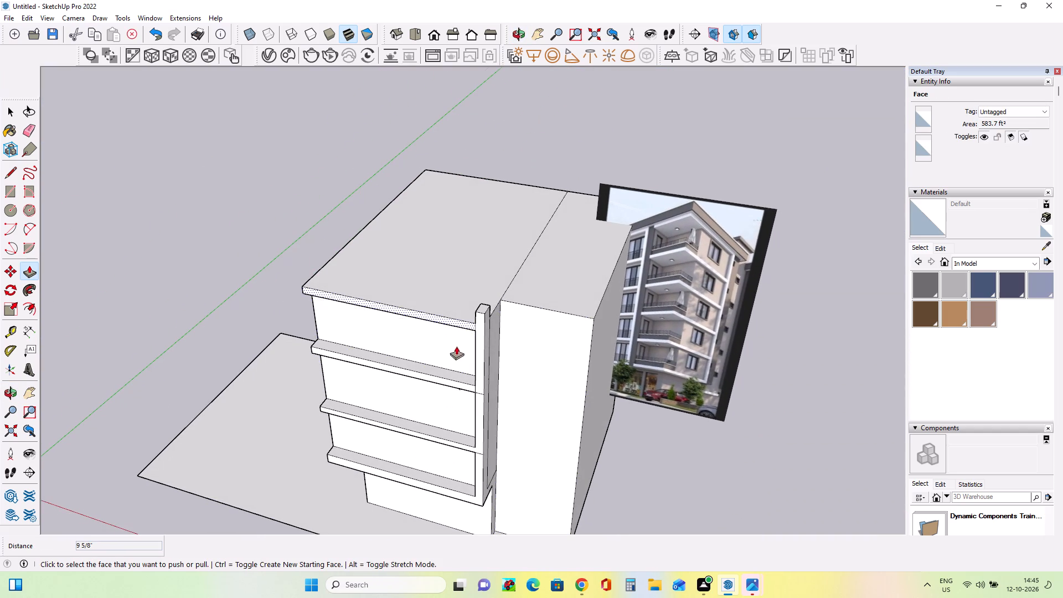
middle_drag(475, 352, 668, 353)
middle_drag(478, 342, 536, 362)
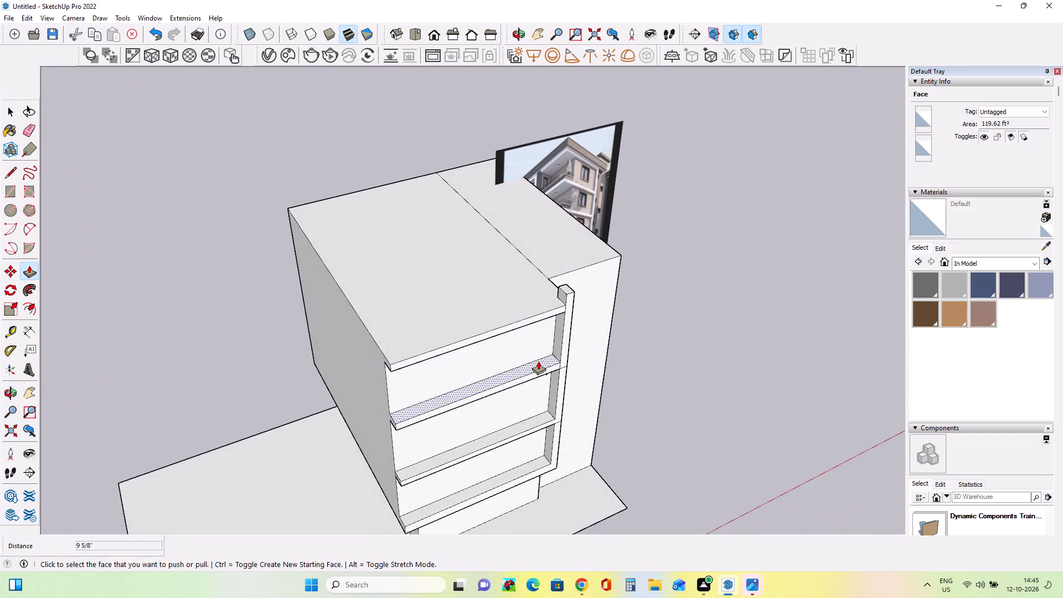
middle_drag(540, 360, 535, 334)
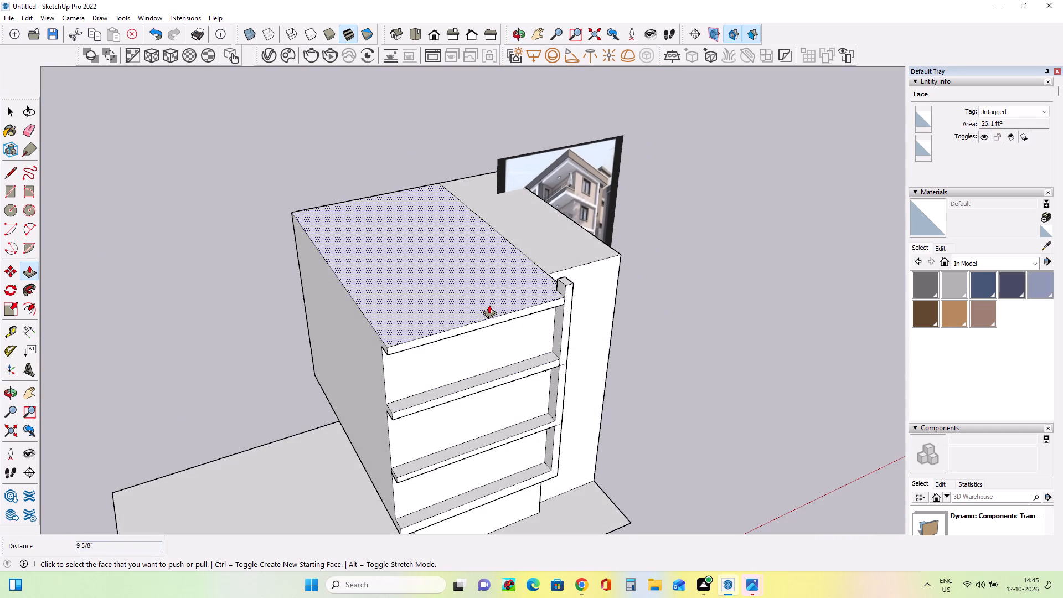
Pull the top face of the narrow front column up about 9' 9 3/16" above the roof.
middle_drag(497, 314, 501, 324)
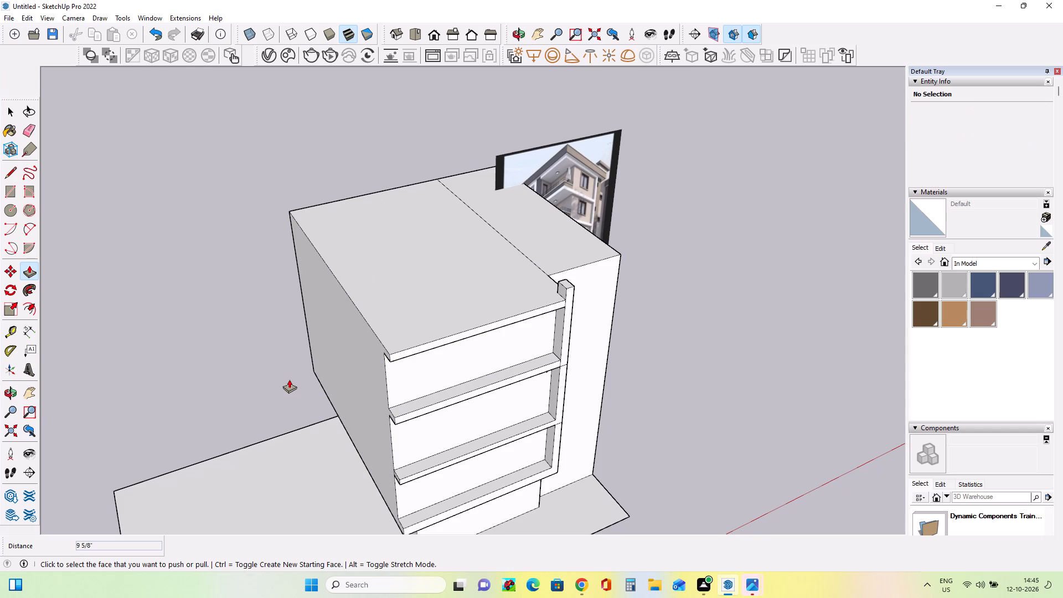
middle_drag(440, 430, 437, 420)
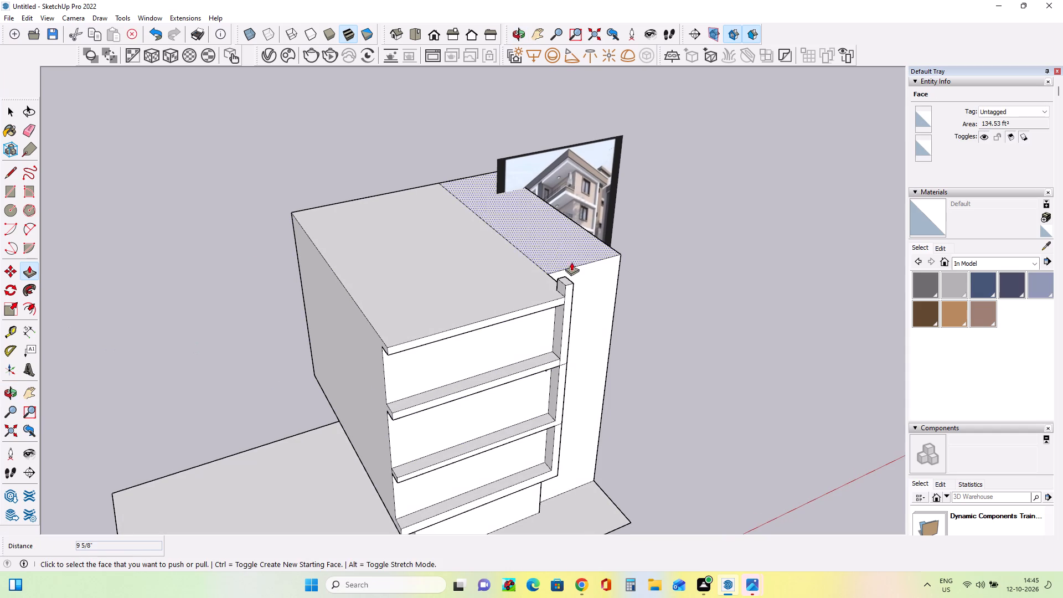
click(566, 277)
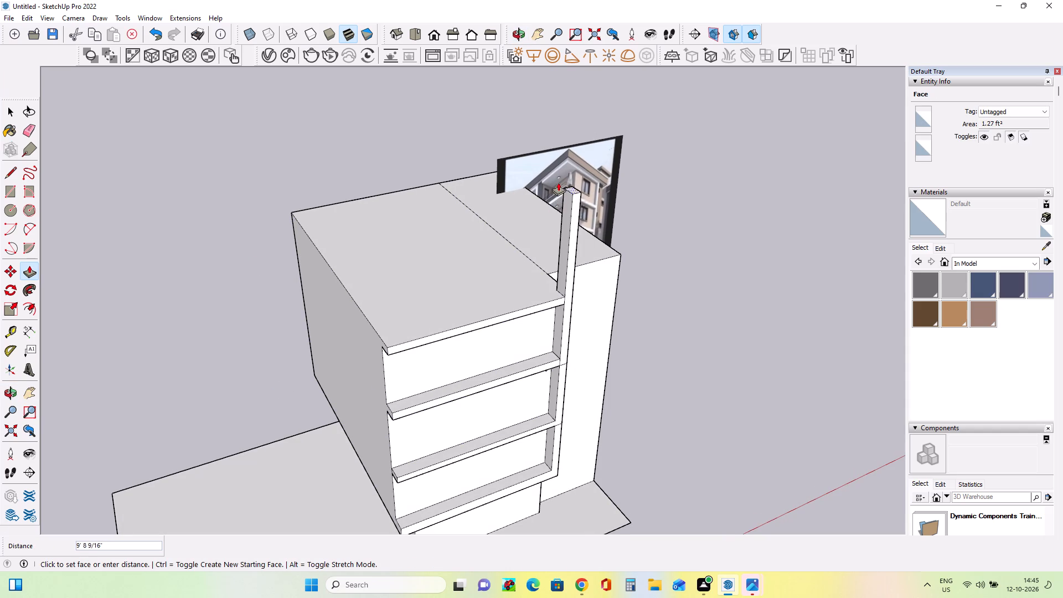
click(558, 182)
Draw a rectangle on the main block's roof from the column's base corner to the diagonally opposite roof corner.
middle_drag(666, 368, 635, 322)
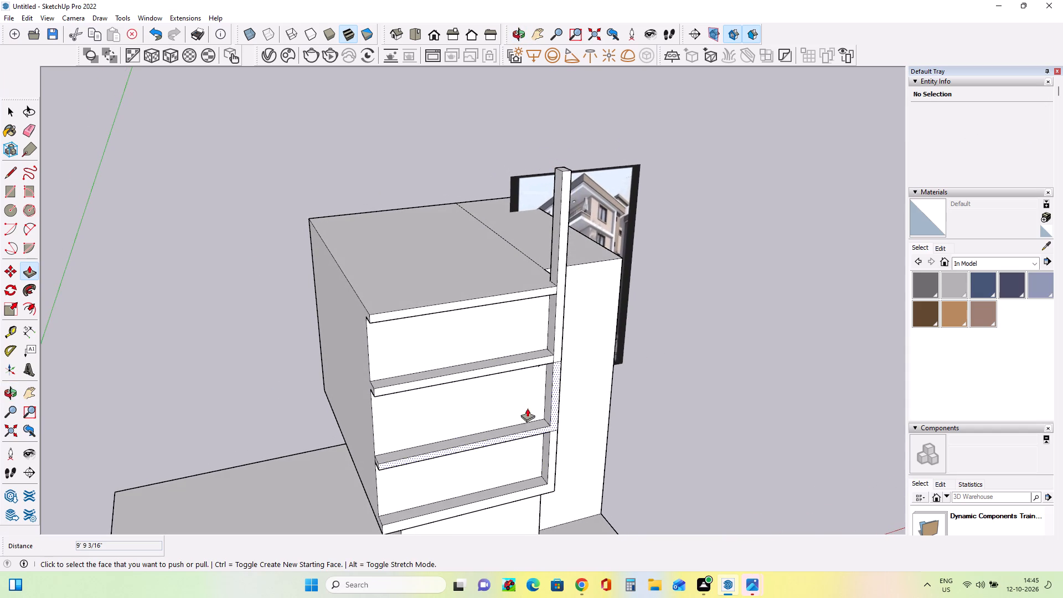
middle_drag(453, 318, 489, 405)
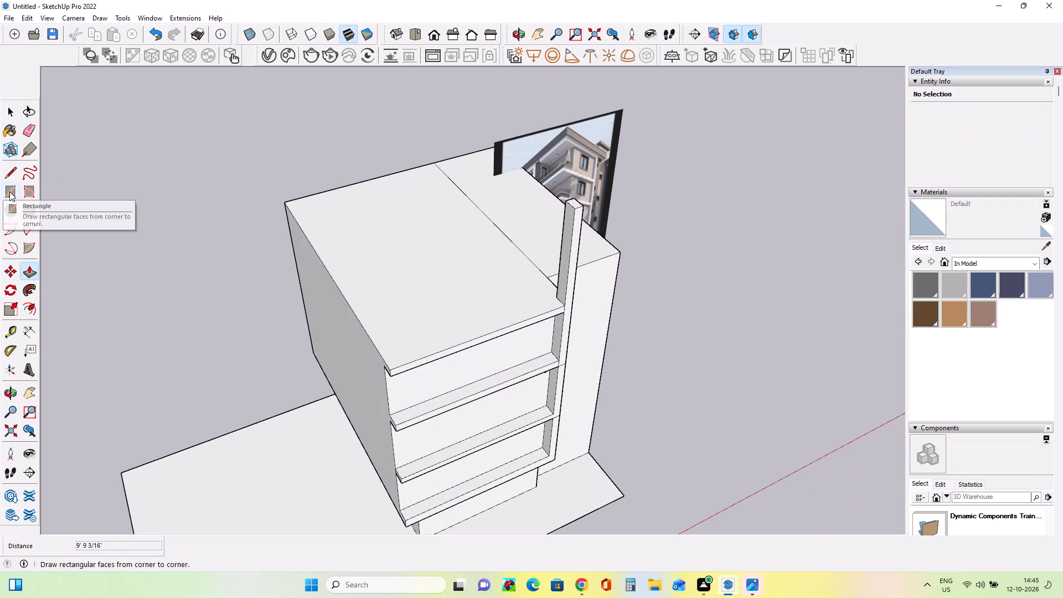
click(12, 192)
middle_drag(564, 321, 677, 386)
scroll(572, 285, up, 3)
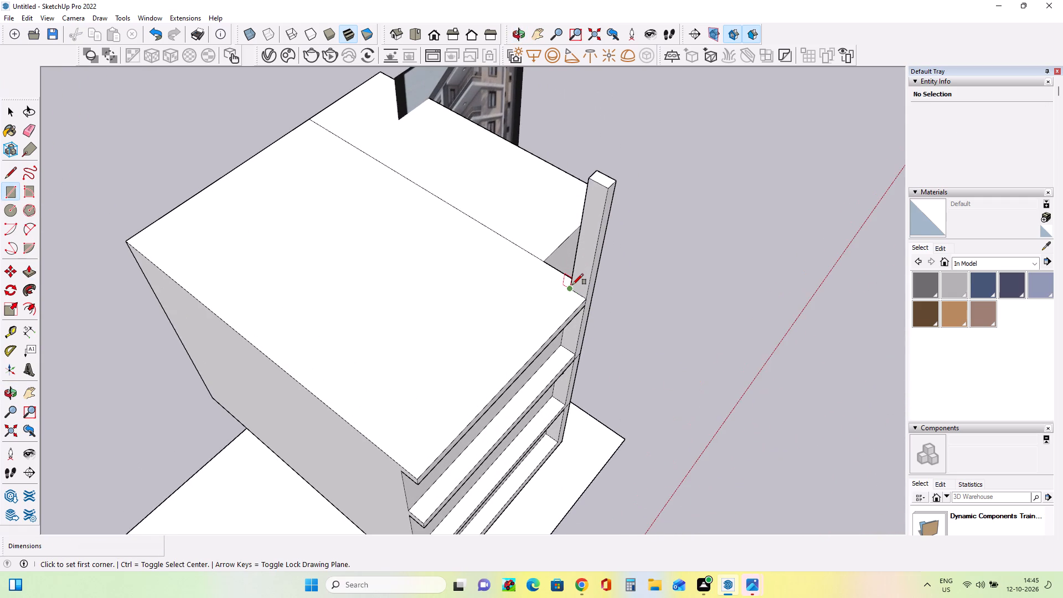
middle_drag(571, 286, 690, 301)
middle_drag(569, 262, 679, 269)
click(585, 221)
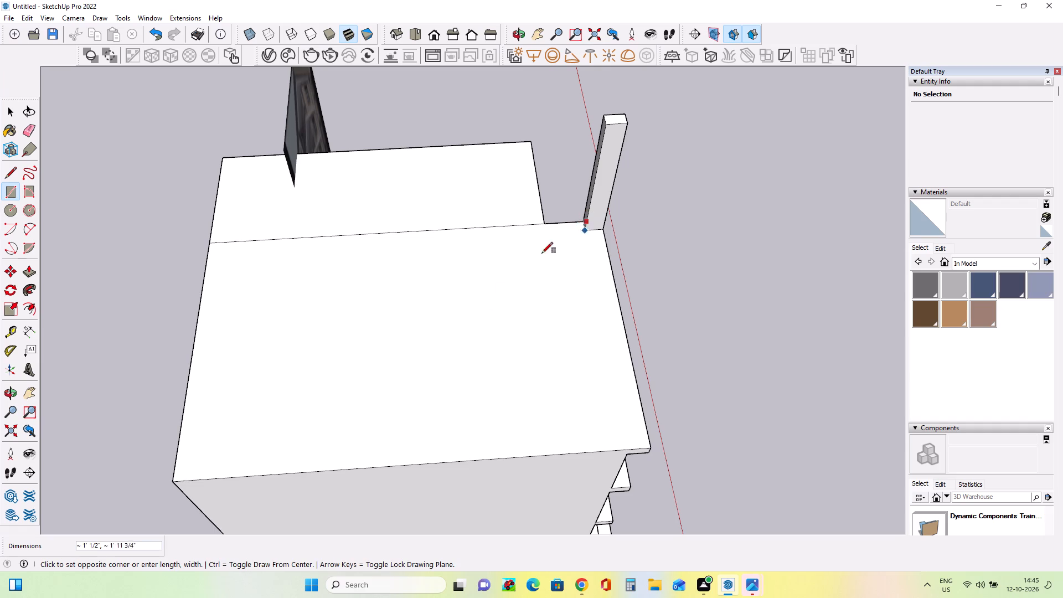
key(Escape)
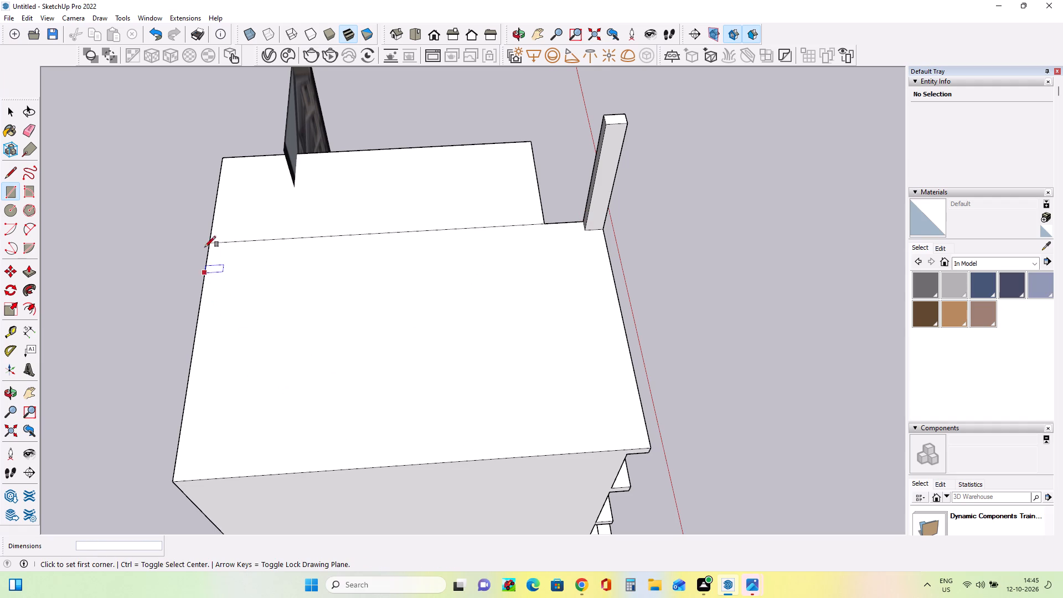
middle_drag(595, 237, 631, 293)
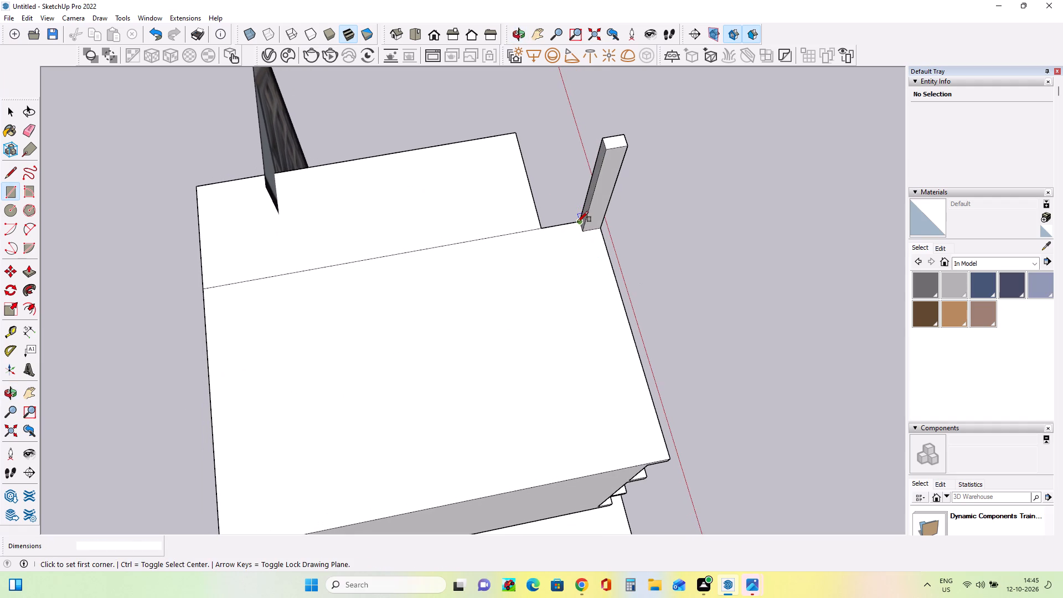
click(577, 222)
scroll(261, 467, down, 6)
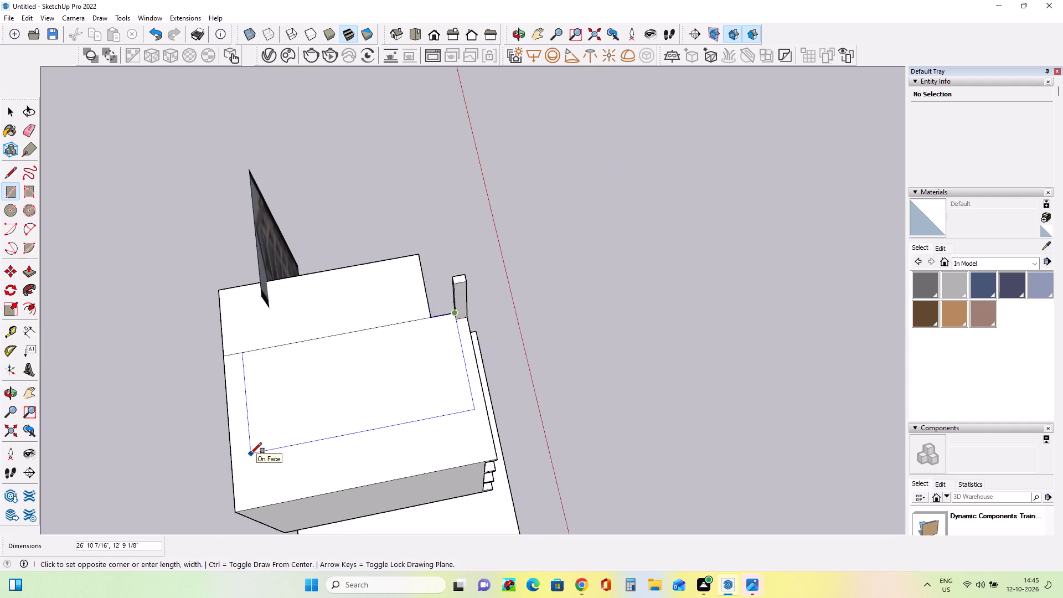
scroll(251, 453, down, 1)
click(236, 509)
Pull the main block's roof rectangle up about 8' 3 1/16" to form the top storey.
middle_drag(432, 481, 64, 347)
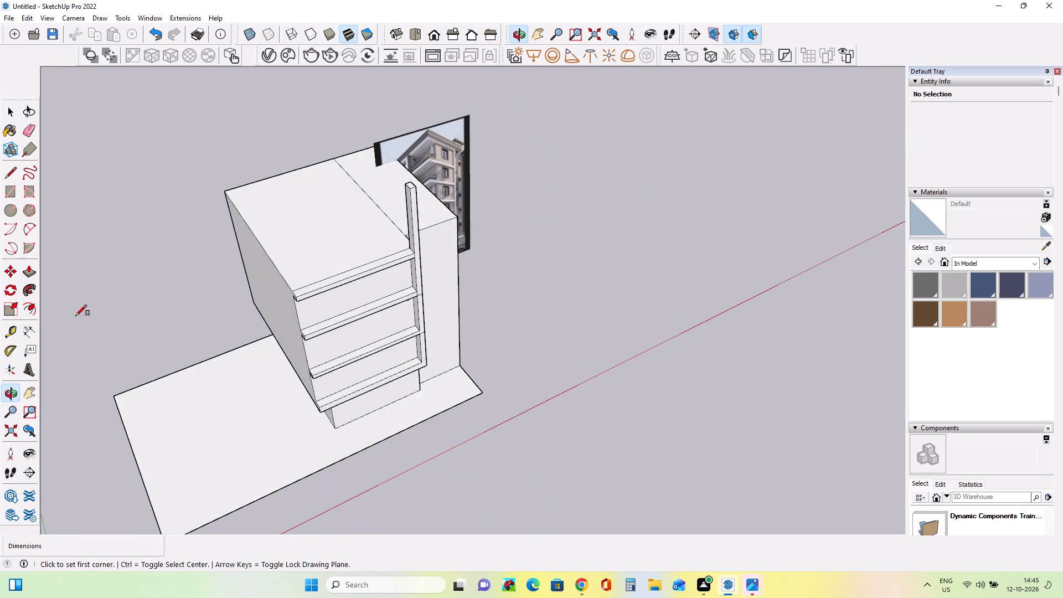
middle_drag(380, 359, 309, 308)
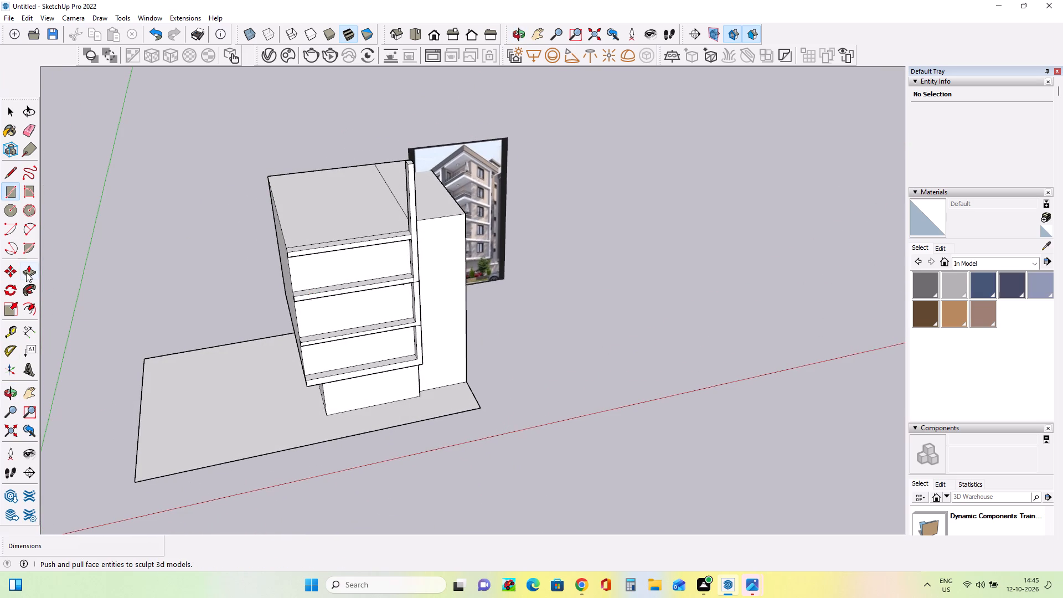
click(26, 272)
click(371, 212)
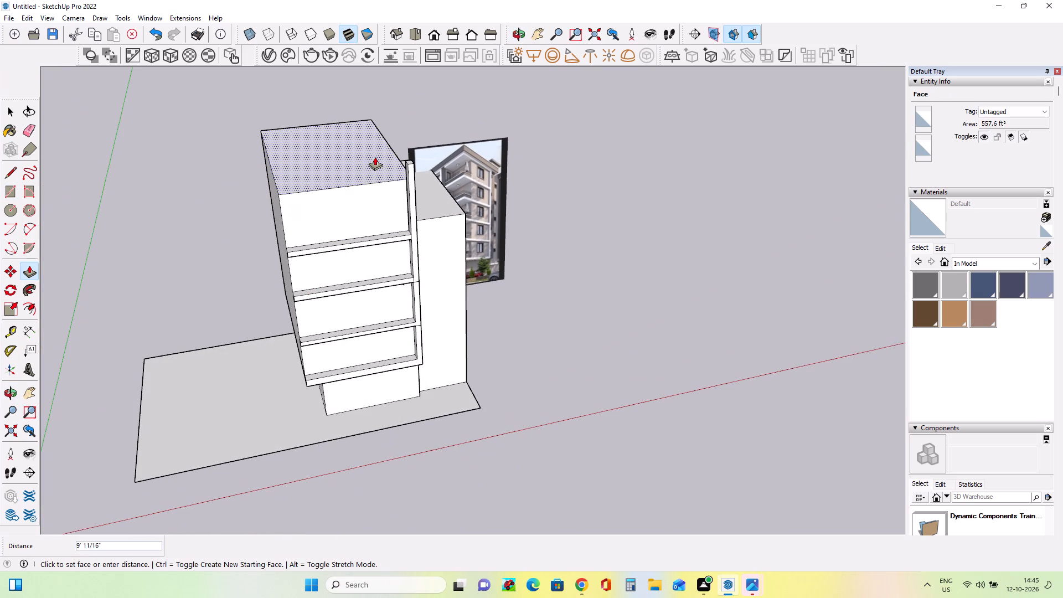
click(375, 162)
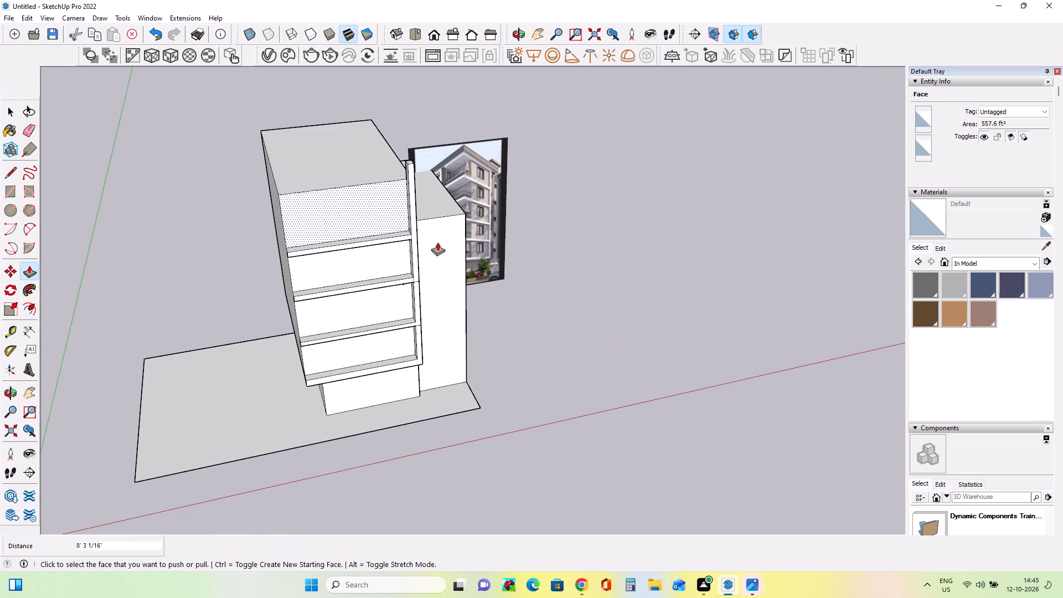
Push the top storey's roof face down about 10 9/16".
middle_drag(437, 242, 419, 153)
scroll(359, 167, up, 7)
middle_drag(379, 223, 383, 233)
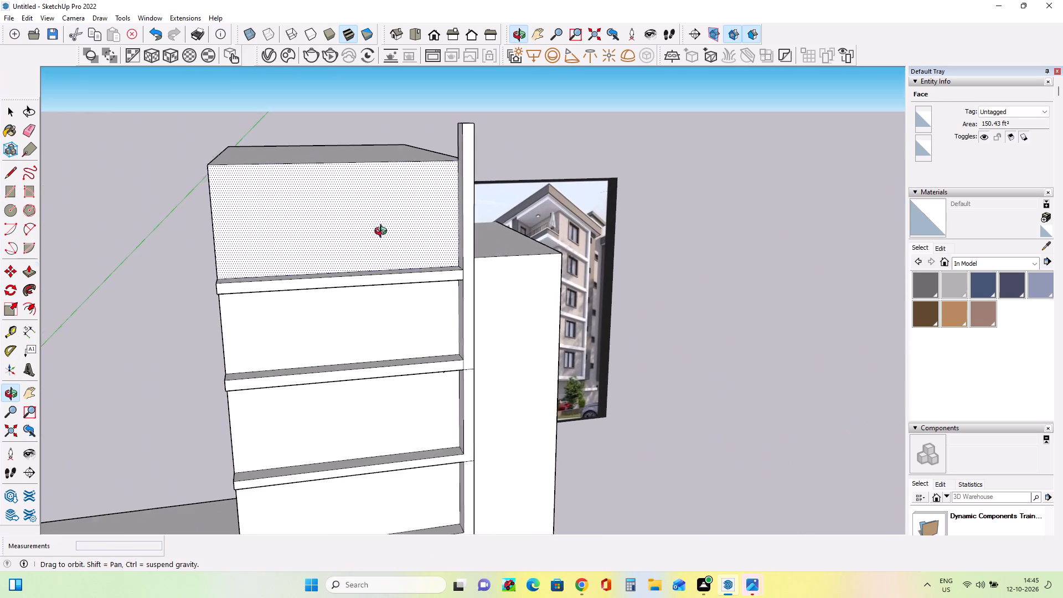
middle_drag(383, 233, 386, 247)
click(380, 151)
click(381, 161)
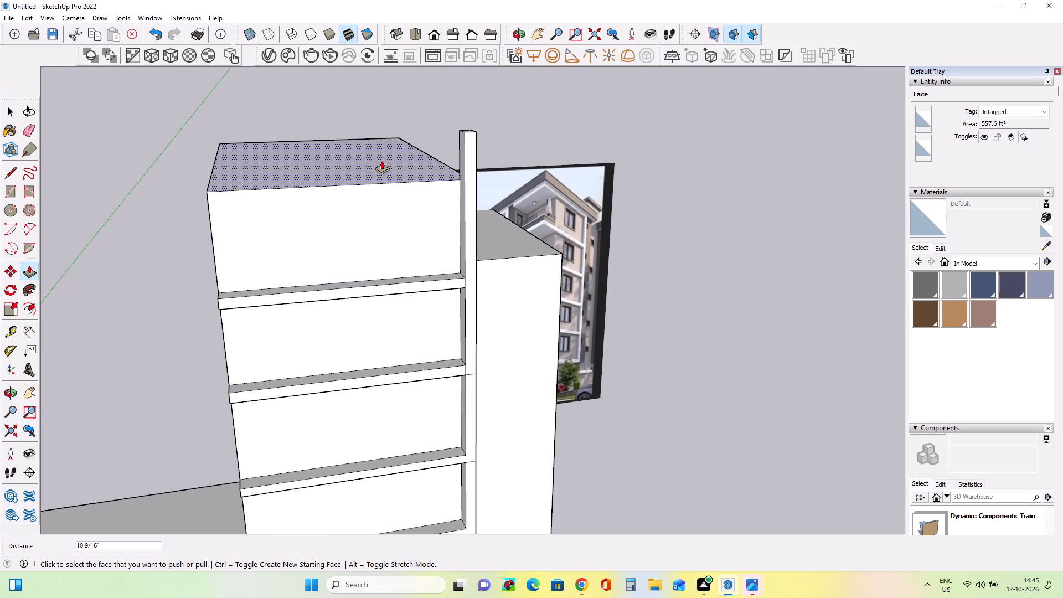
Examine the new top storey, column and ledges from several angles against the reference image.
middle_drag(476, 246, 476, 257)
middle_drag(386, 264, 371, 163)
scroll(370, 166, down, 7)
middle_drag(430, 203, 421, 222)
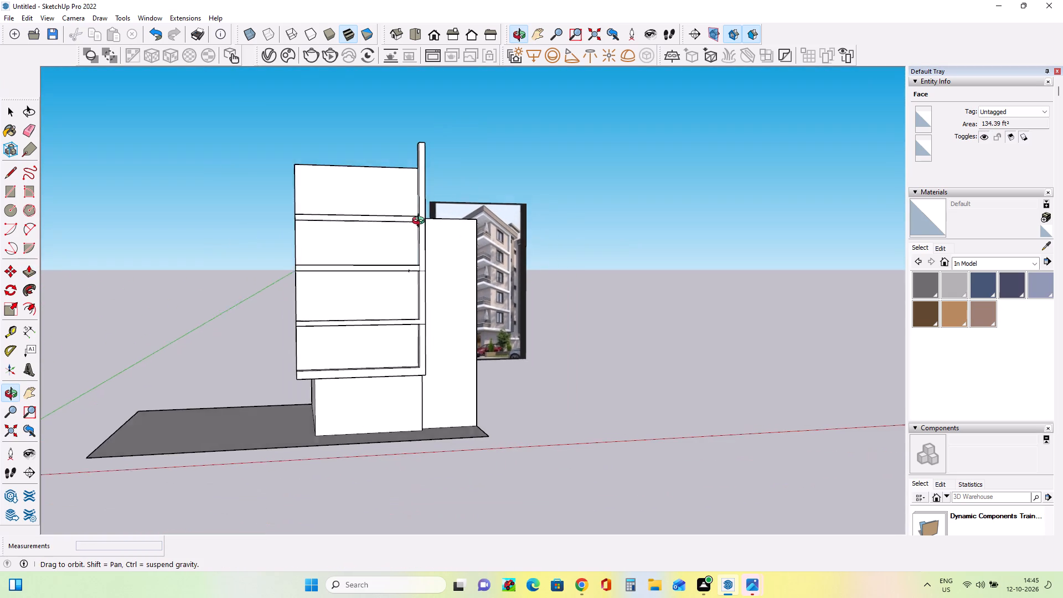
middle_drag(421, 222, 371, 256)
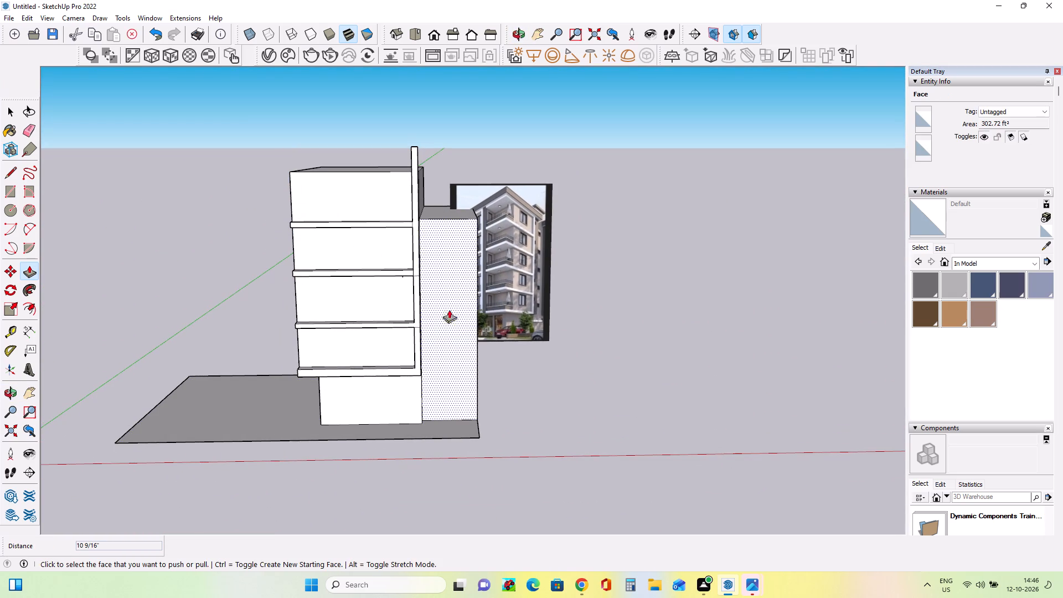
scroll(296, 193, up, 6)
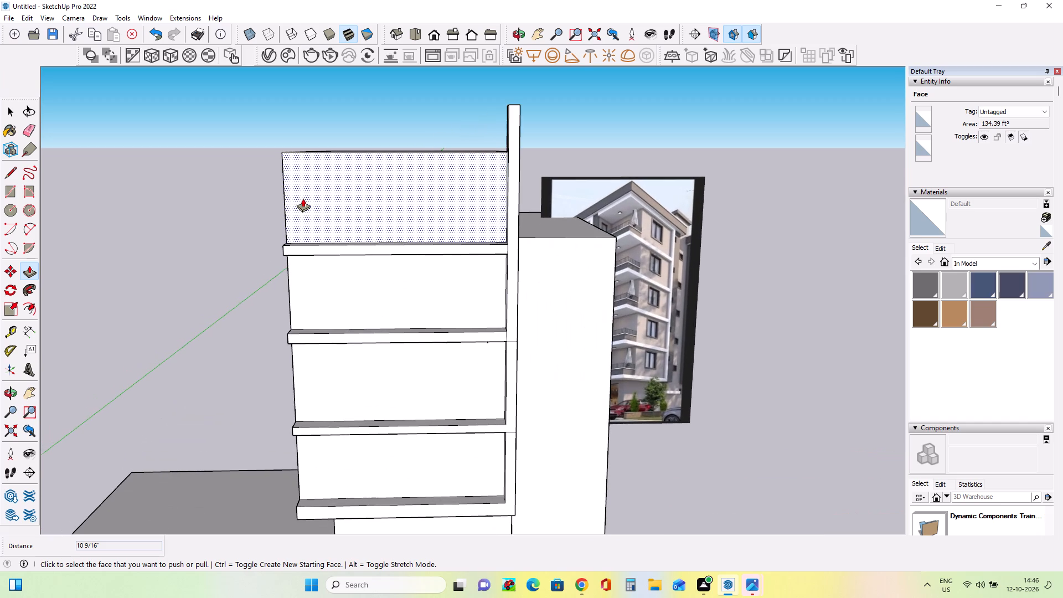
middle_drag(307, 209, 336, 214)
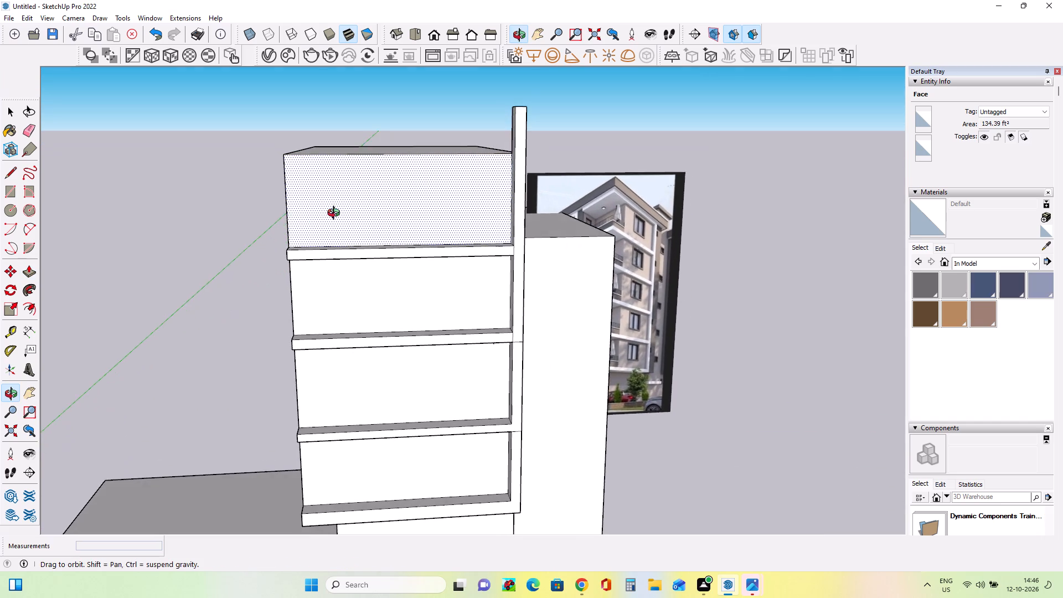
middle_drag(336, 214, 280, 267)
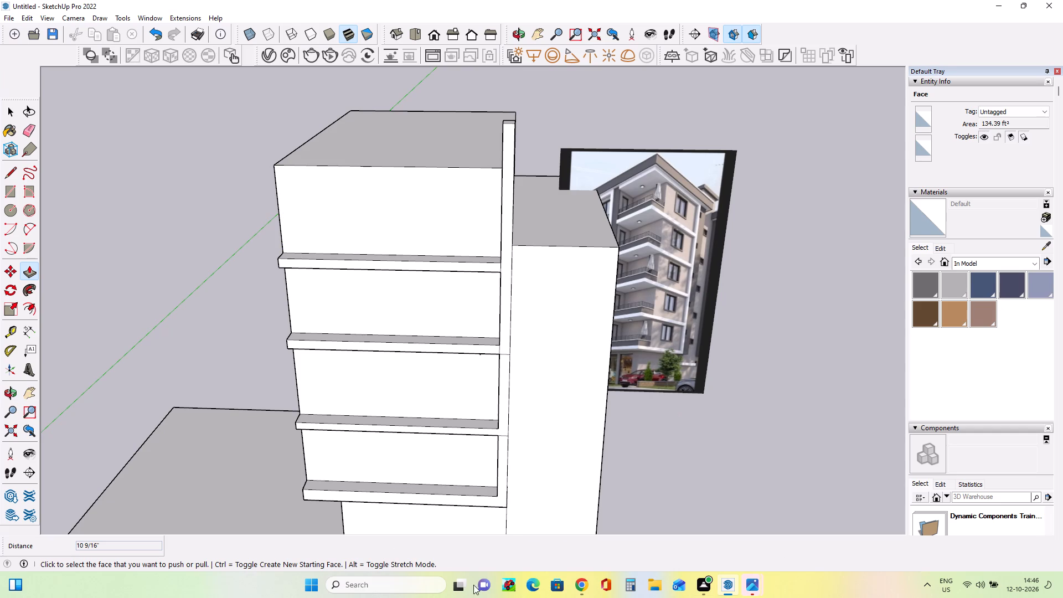
middle_drag(423, 298, 548, 323)
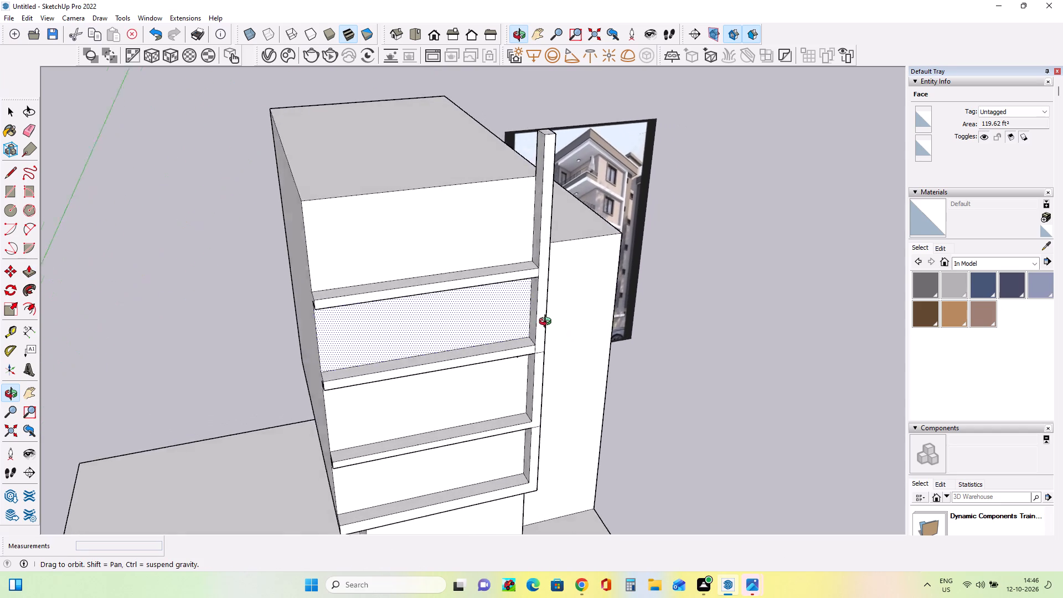
middle_drag(548, 323, 450, 325)
scroll(435, 202, up, 1)
middle_drag(439, 202, 442, 200)
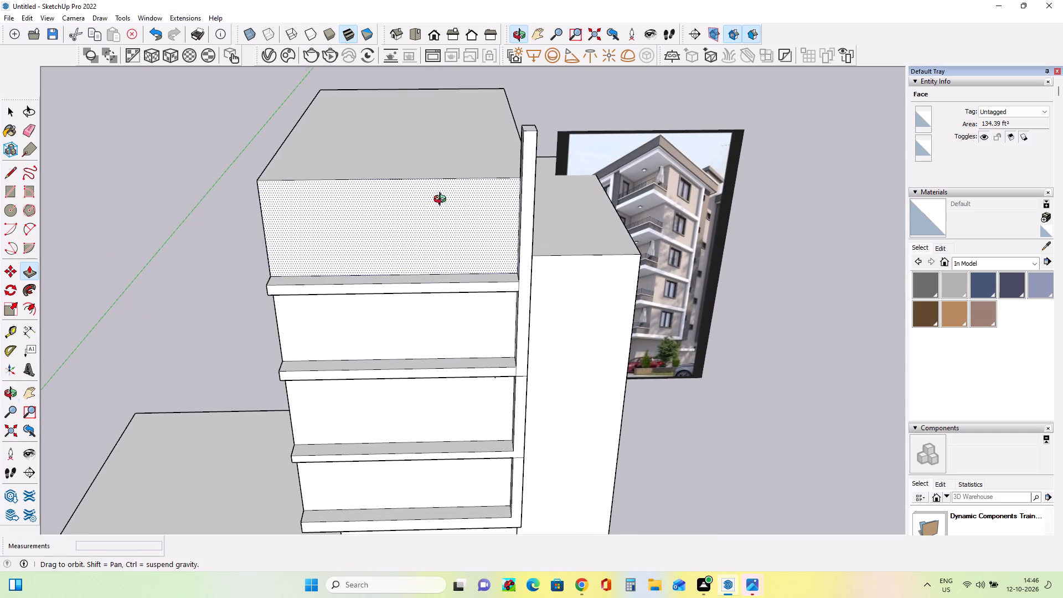
middle_drag(442, 200, 491, 125)
middle_drag(497, 152, 515, 209)
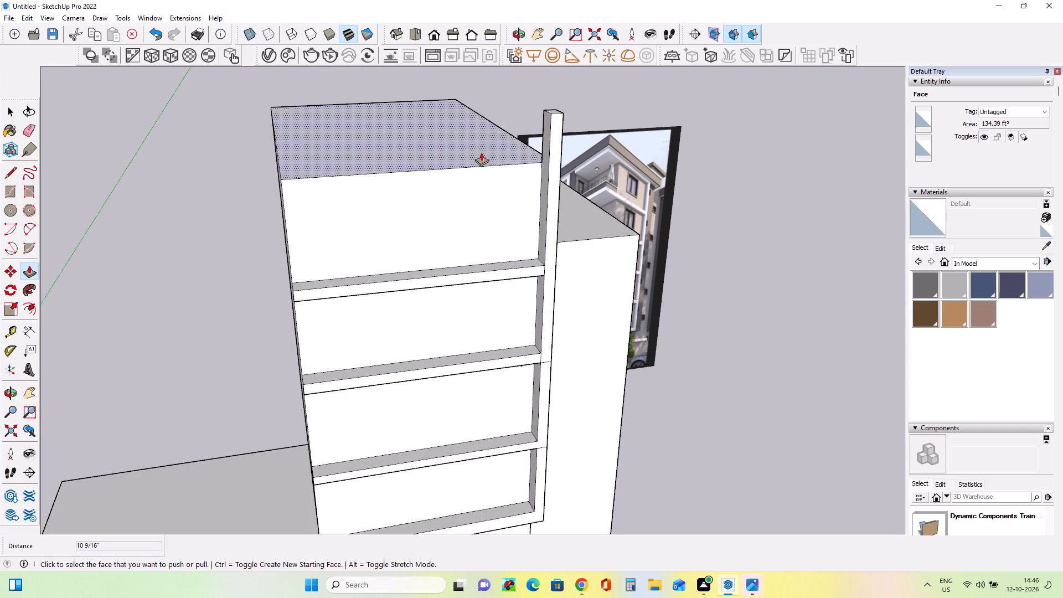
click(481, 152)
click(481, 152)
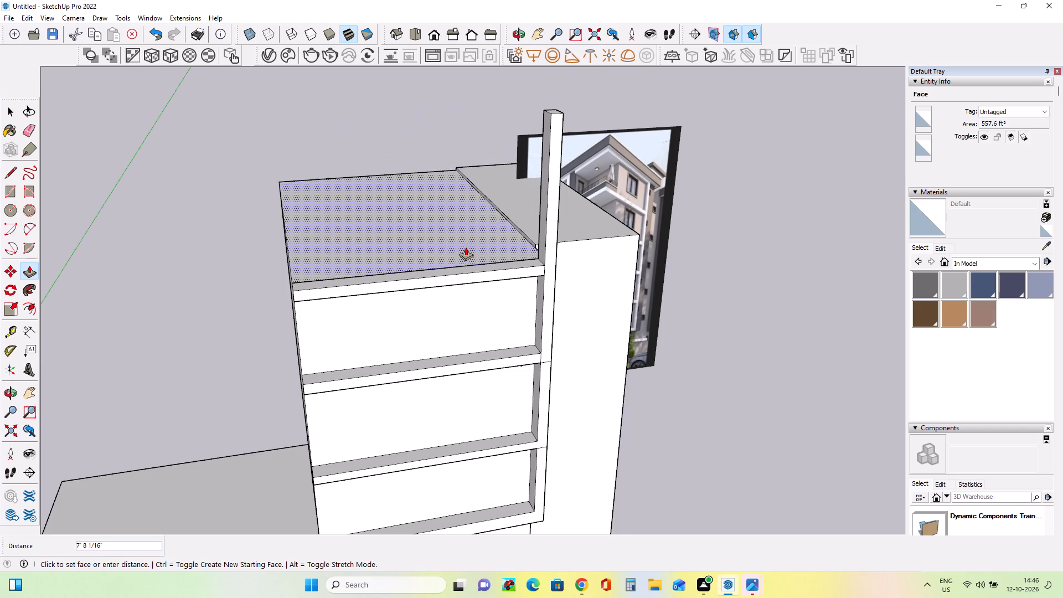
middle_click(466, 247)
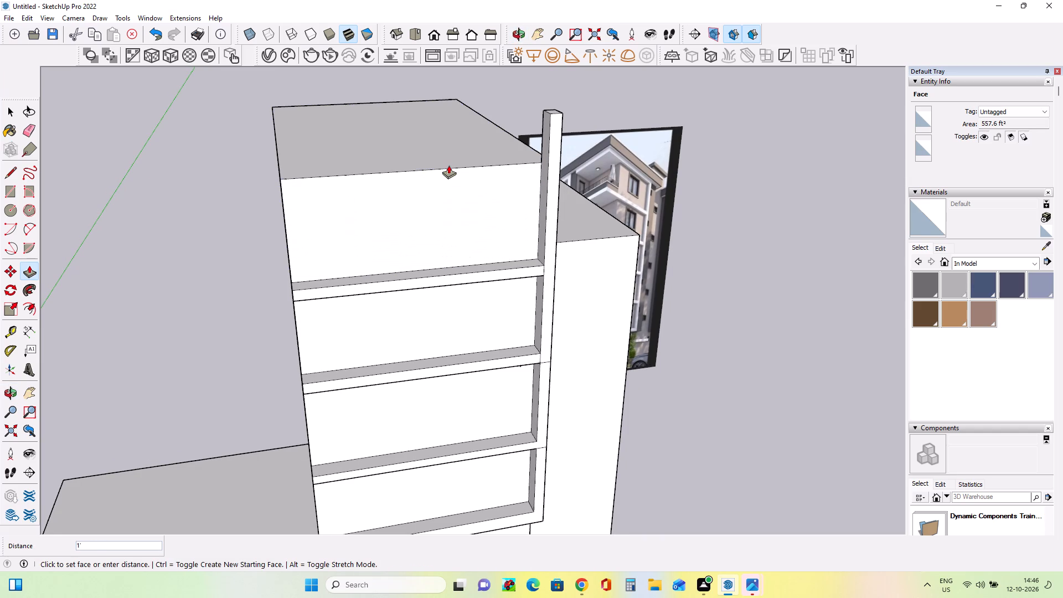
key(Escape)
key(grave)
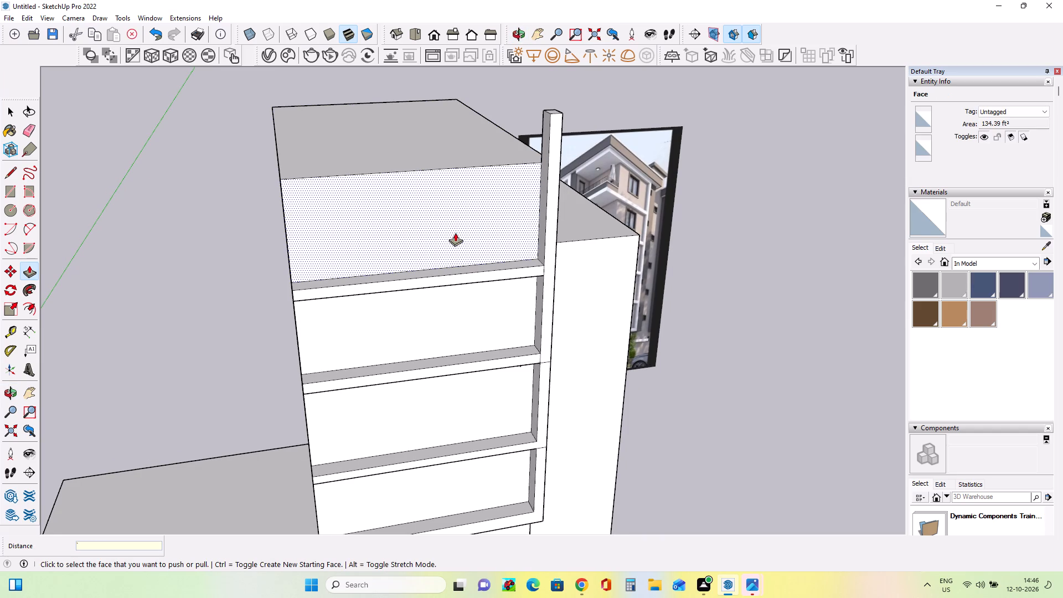
Draw a rectangular strip about 18' 2 11/16" by 10 5/8" along the upper edge of the top storey's front wall.
middle_drag(439, 255, 470, 244)
scroll(462, 218, up, 1)
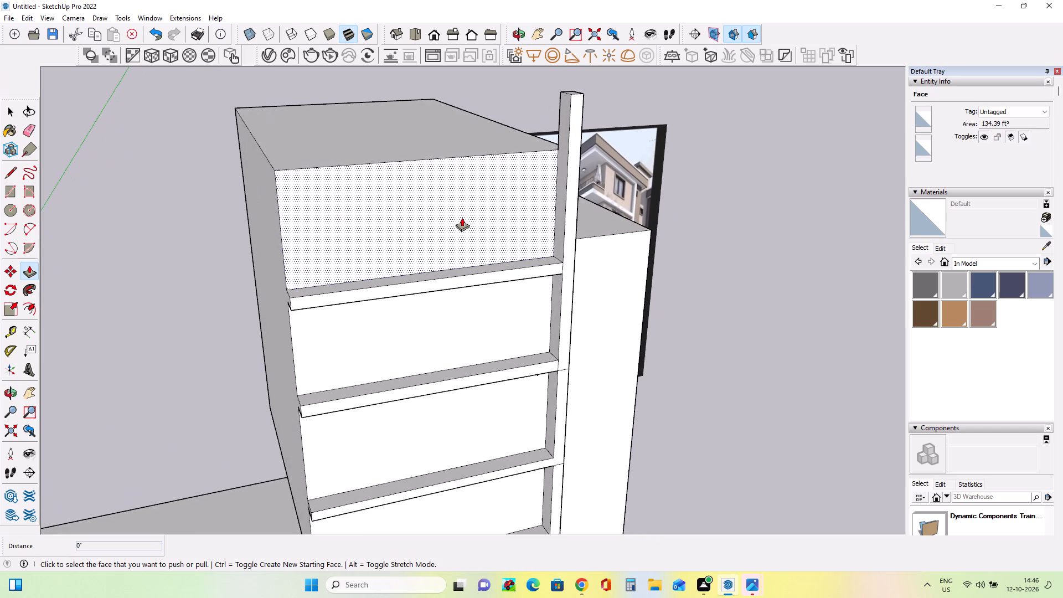
middle_drag(462, 218, 463, 213)
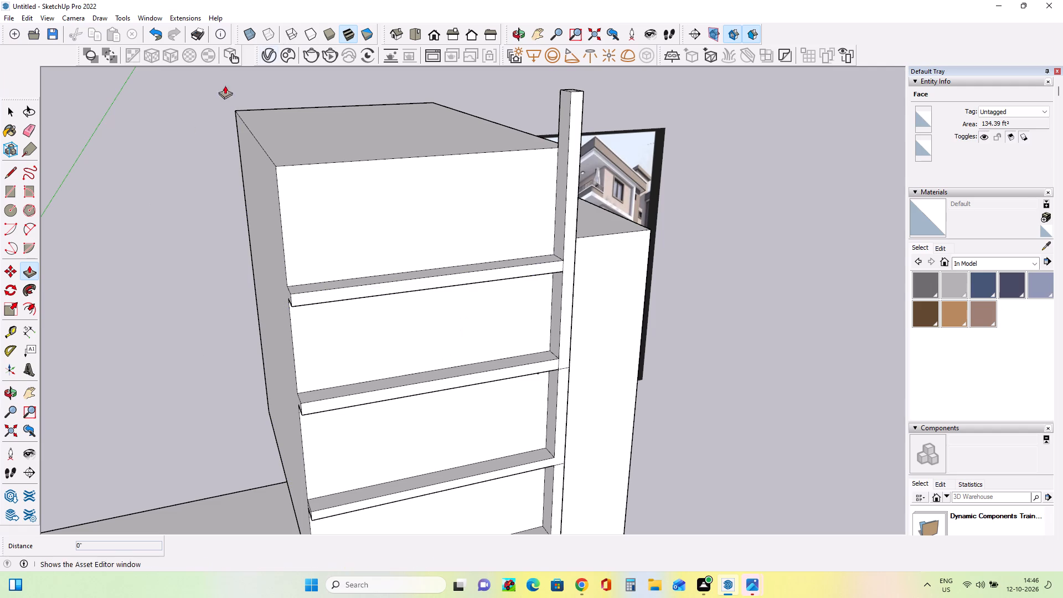
click(6, 191)
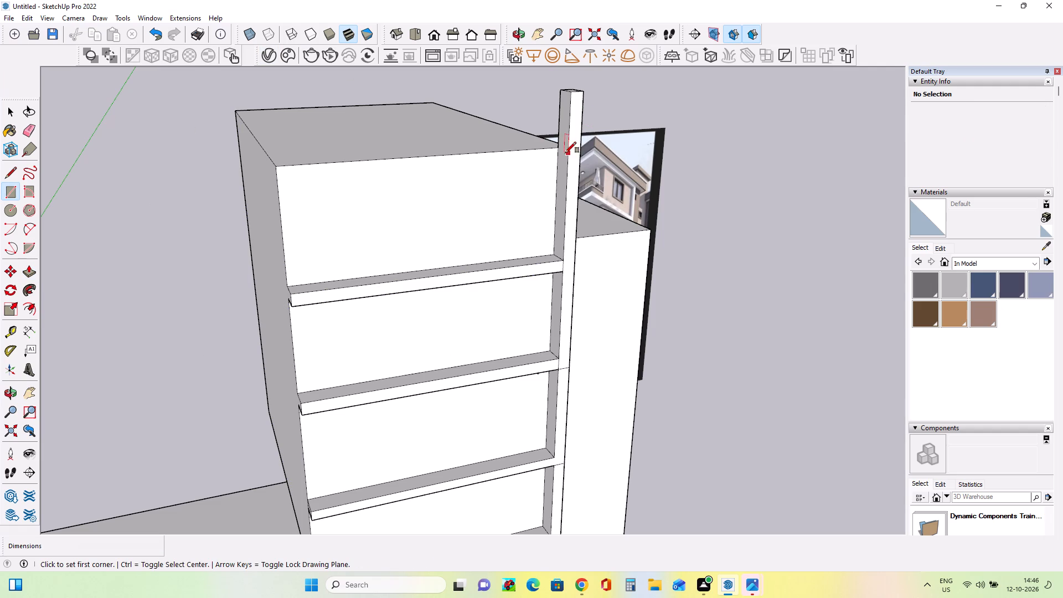
click(560, 151)
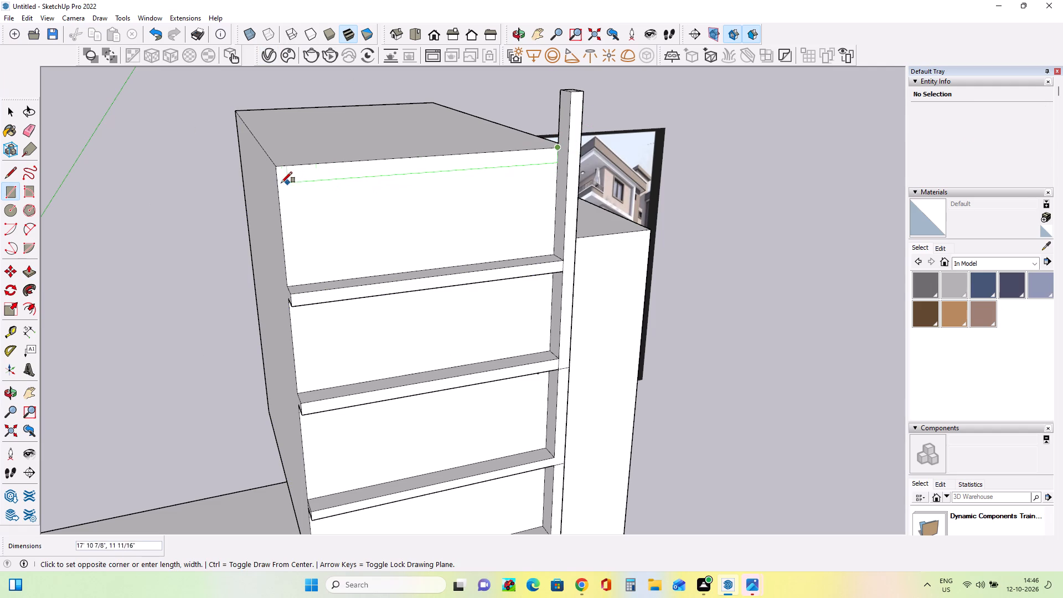
click(277, 182)
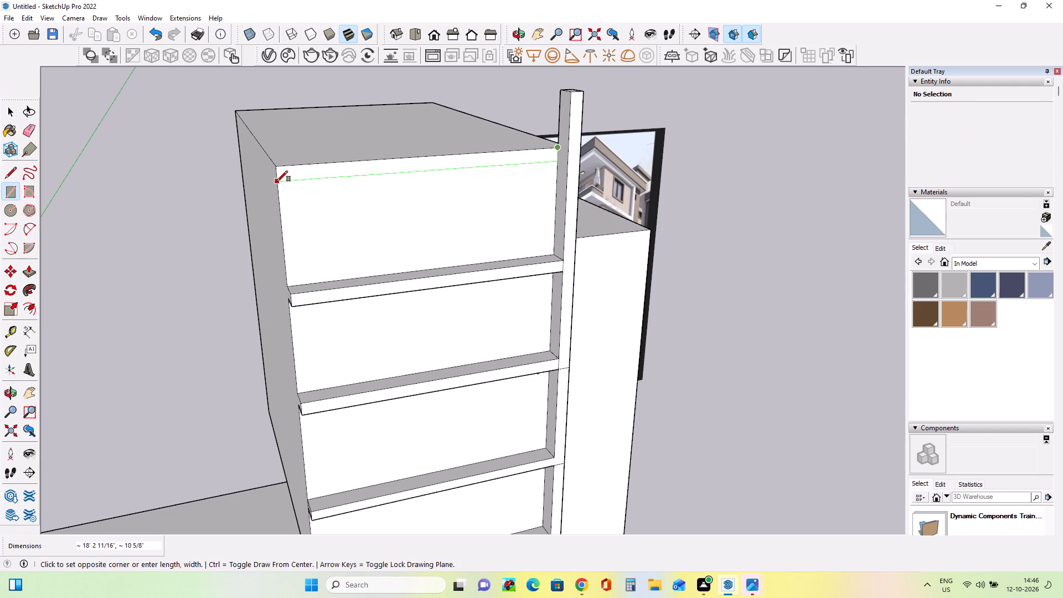
middle_drag(433, 215, 435, 244)
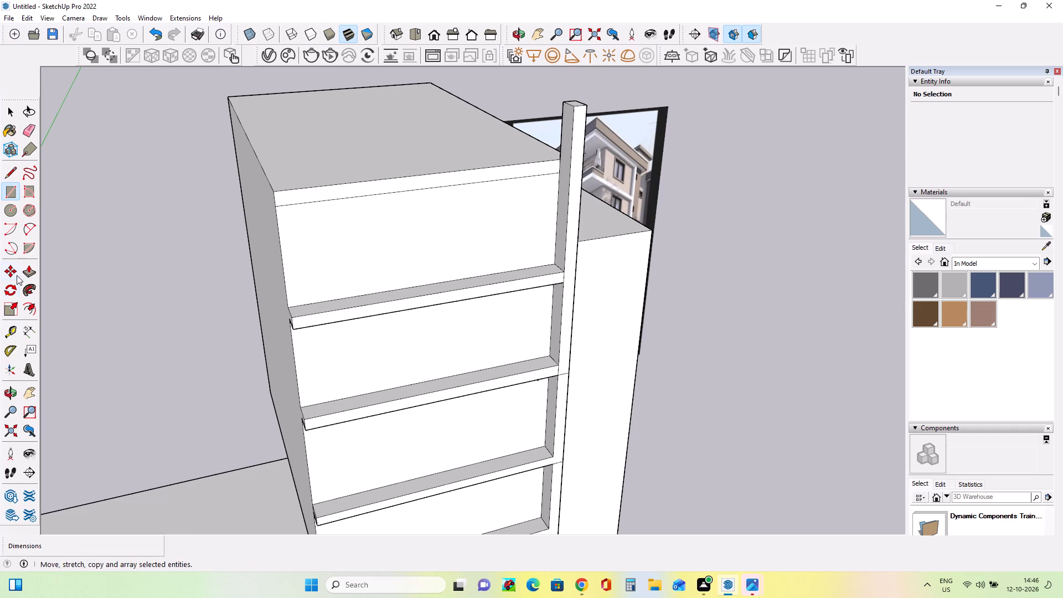
Pull the strip beneath the roof edge outward to the column's front face to form the top ledge.
click(25, 269)
click(541, 170)
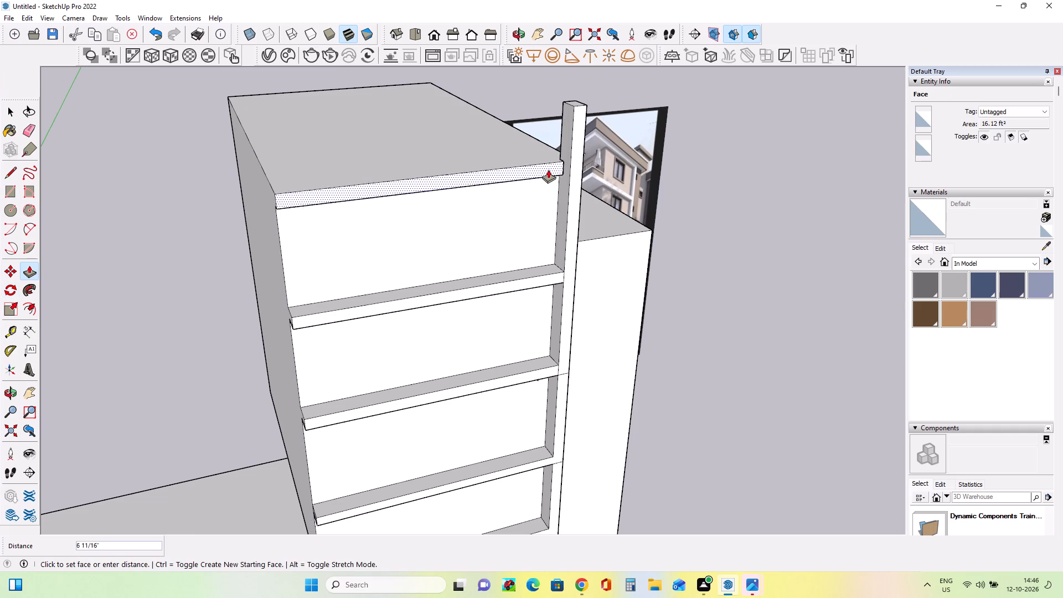
click(580, 152)
middle_drag(613, 252, 615, 206)
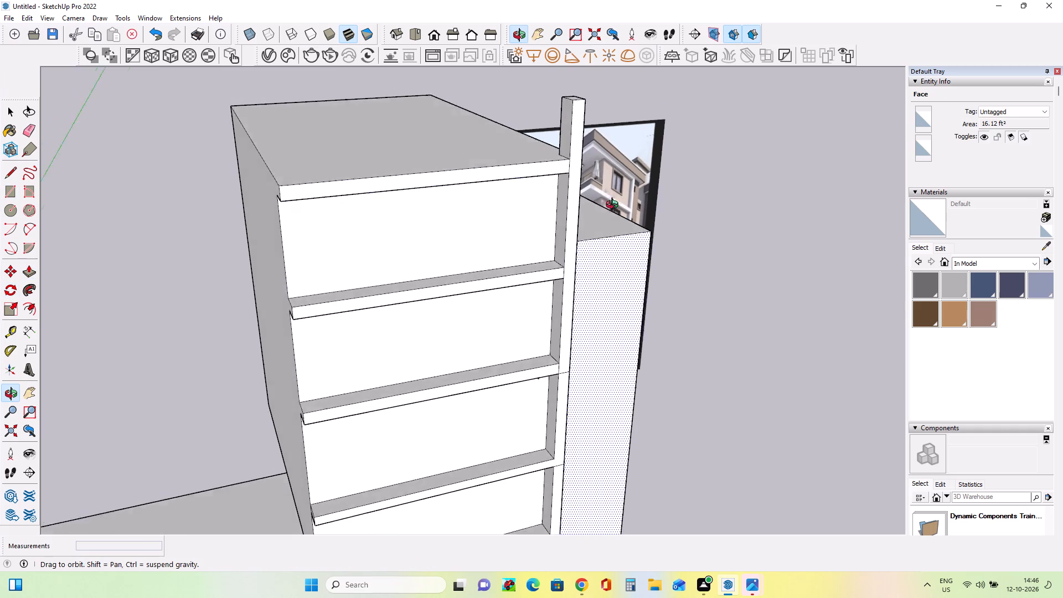
Shift the second-lowest balcony ledge upward, pulling its top face up slightly and pushing its underside up about 3 9/16".
middle_drag(615, 206, 482, 188)
scroll(512, 221, down, 4)
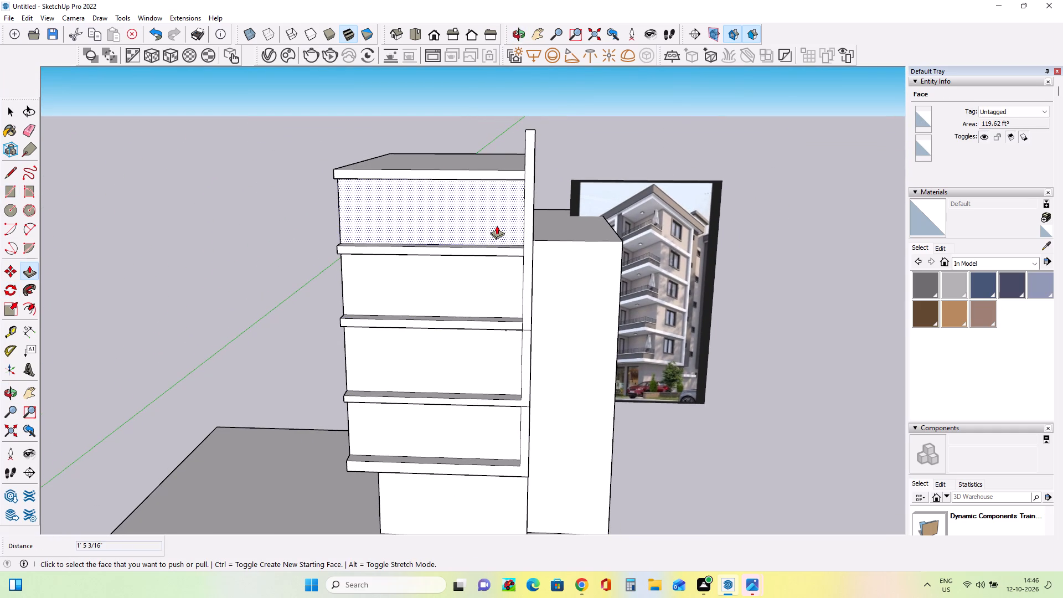
middle_drag(494, 375, 571, 307)
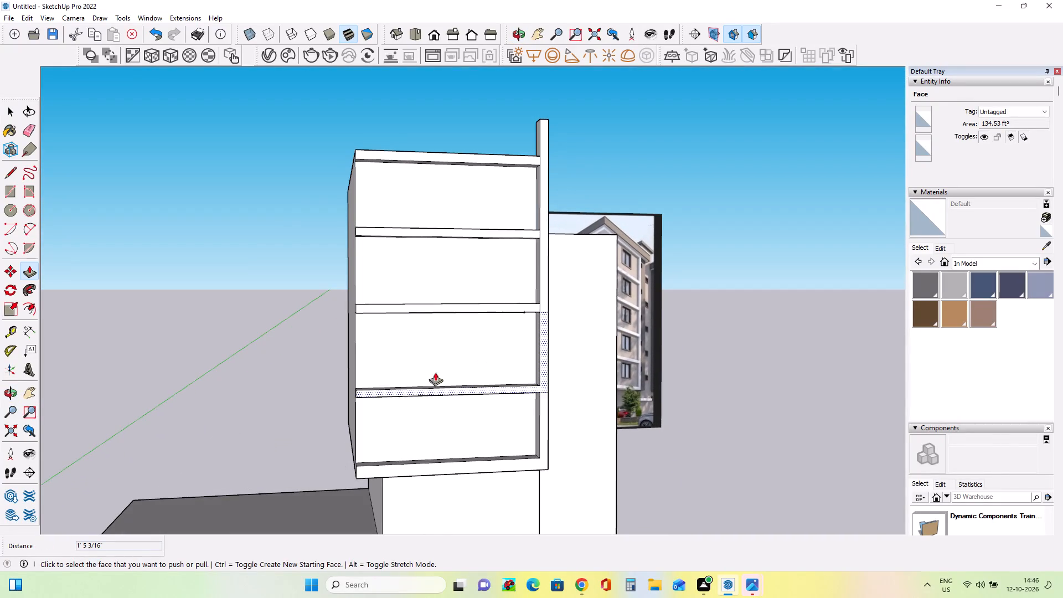
middle_drag(437, 367, 451, 347)
middle_drag(452, 388, 453, 383)
scroll(452, 388, up, 2)
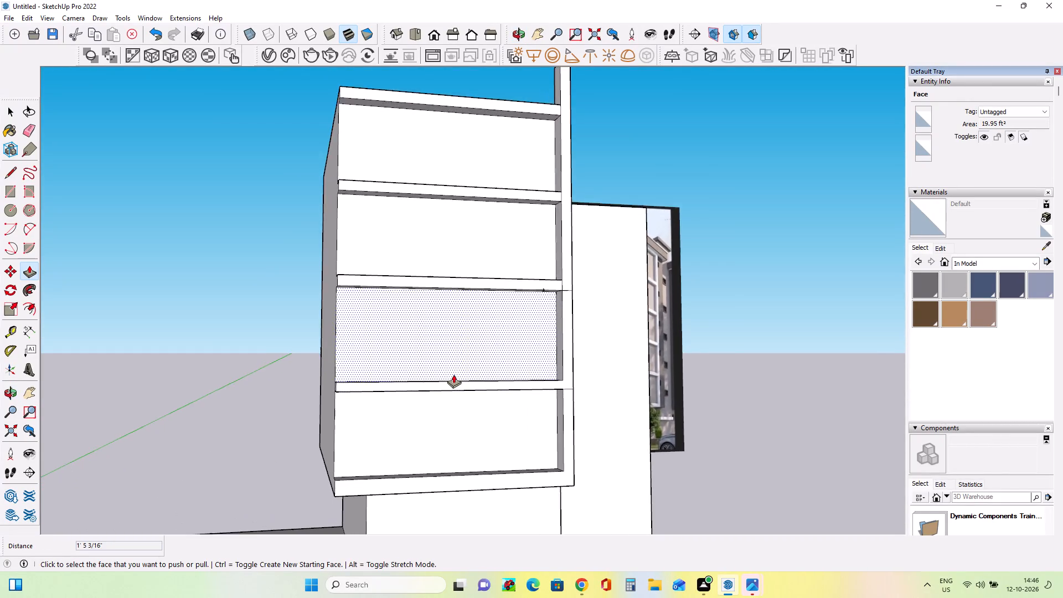
scroll(453, 374, up, 3)
middle_drag(462, 379, 501, 494)
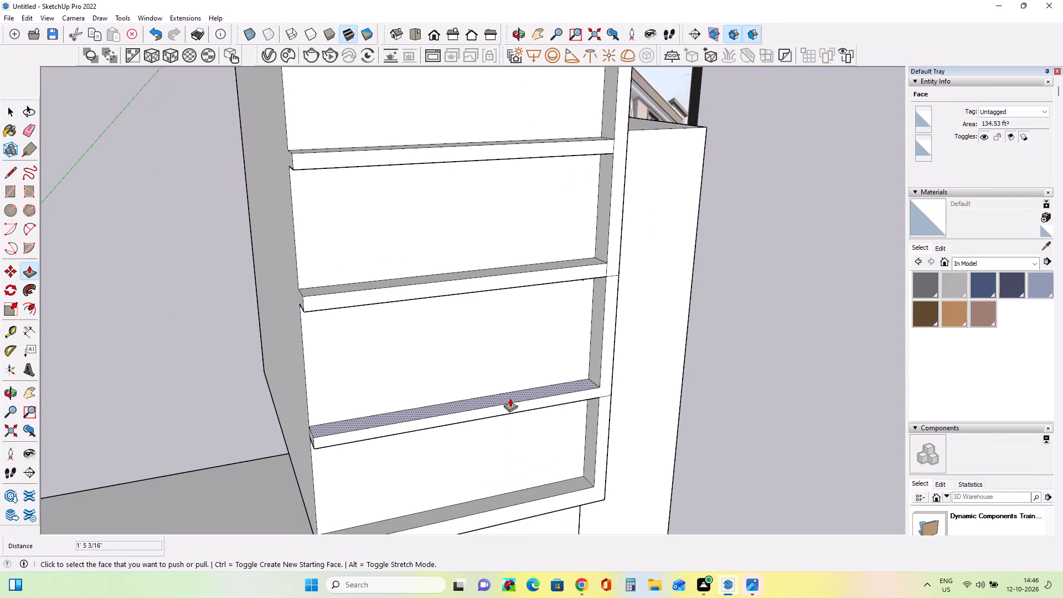
click(510, 398)
click(512, 391)
middle_drag(536, 443, 527, 244)
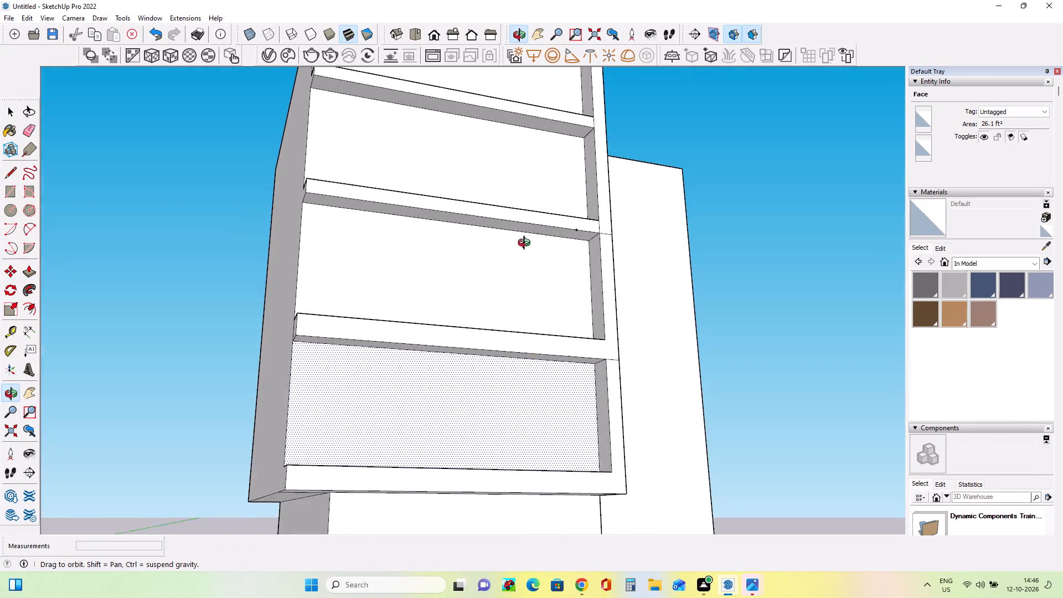
middle_drag(527, 244, 527, 243)
click(498, 343)
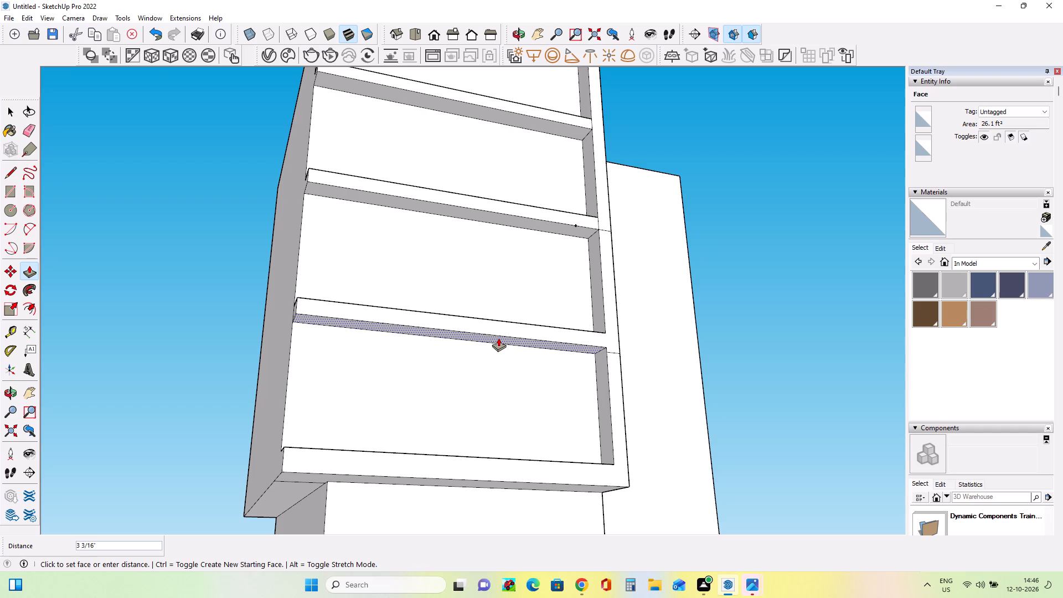
click(498, 338)
Examine the front ledges and overall building proportions from several angles against the reference image.
middle_drag(582, 352, 509, 477)
scroll(532, 398, down, 5)
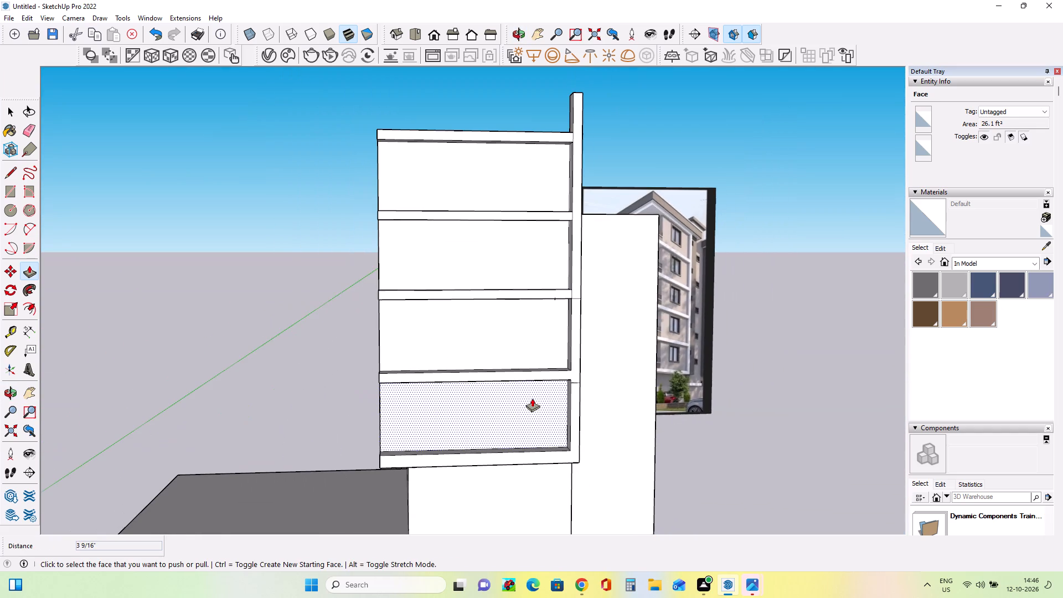
middle_drag(534, 406, 539, 424)
scroll(461, 398, up, 2)
scroll(461, 398, down, 2)
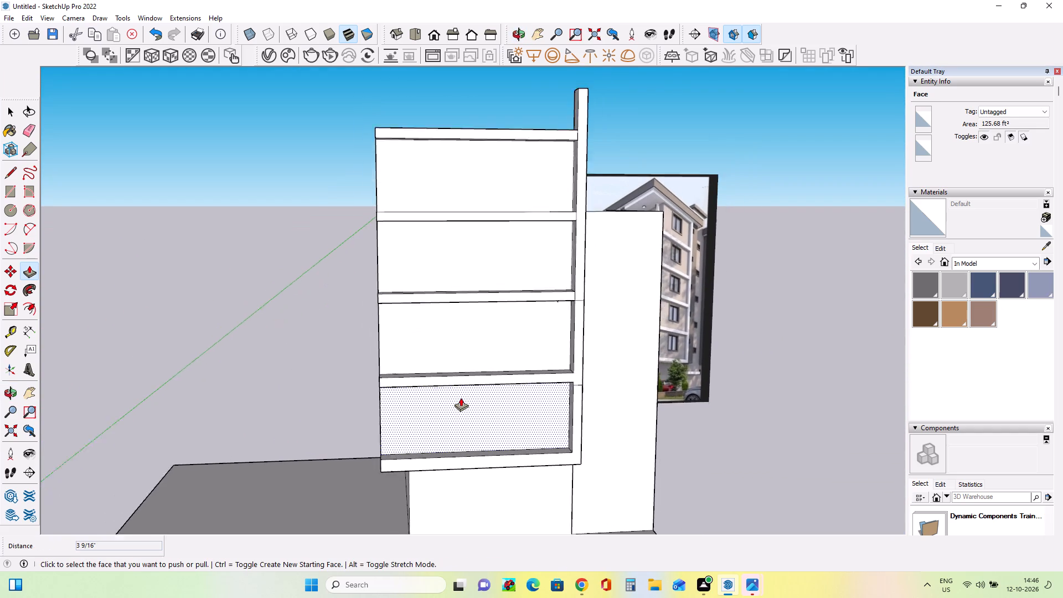
scroll(461, 398, down, 1)
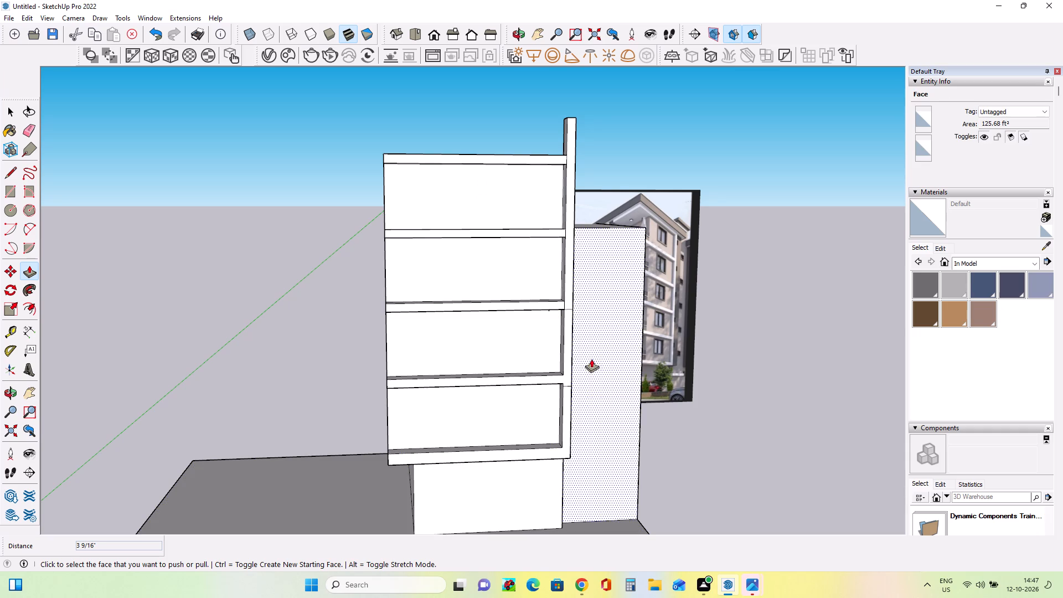
middle_drag(586, 389, 462, 442)
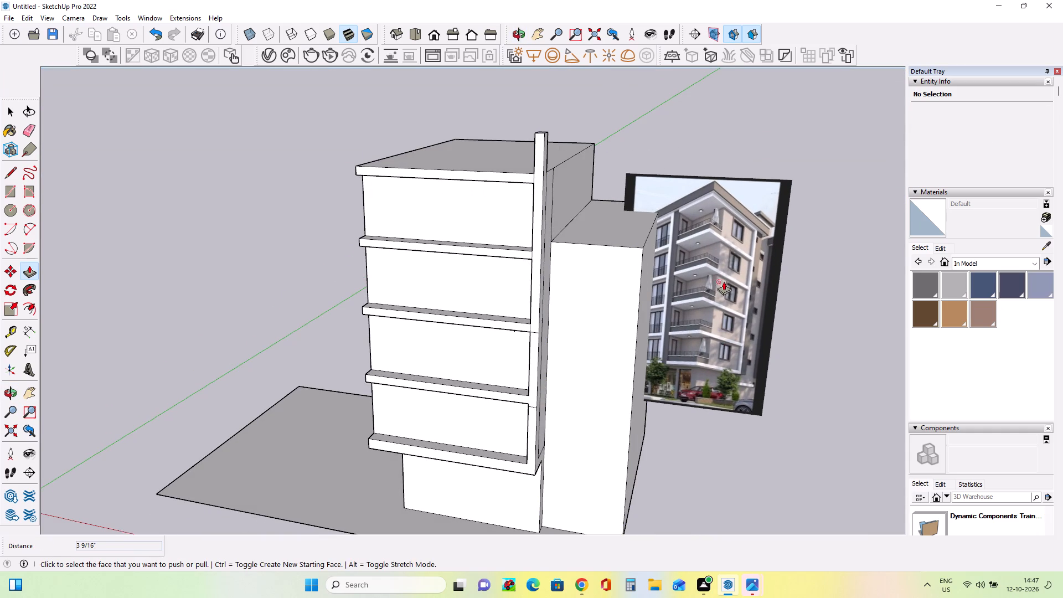
middle_drag(333, 394, 459, 453)
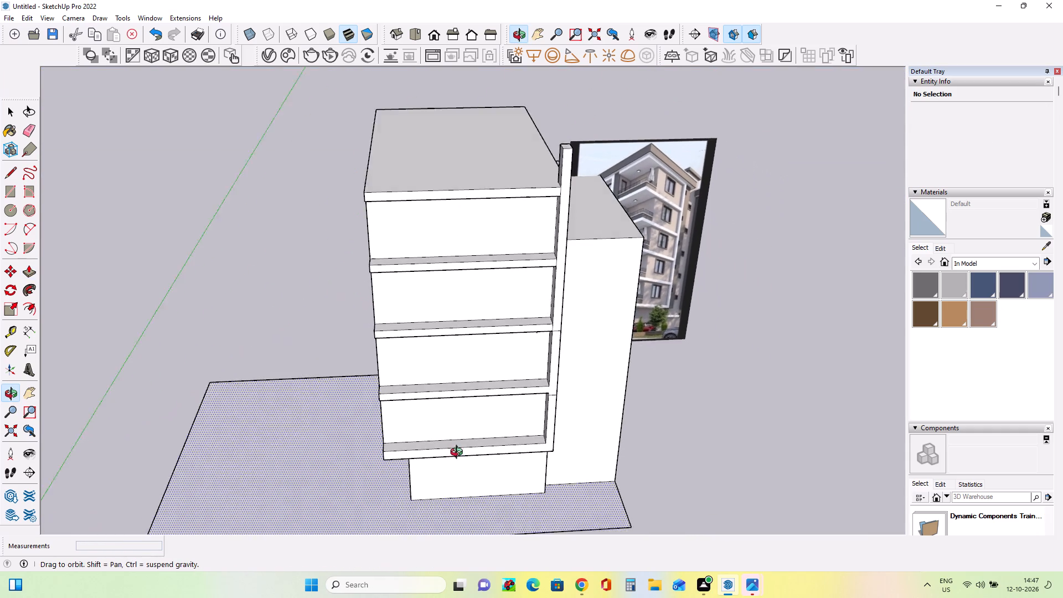
middle_drag(459, 453, 466, 456)
scroll(456, 398, down, 4)
middle_drag(507, 290, 566, 346)
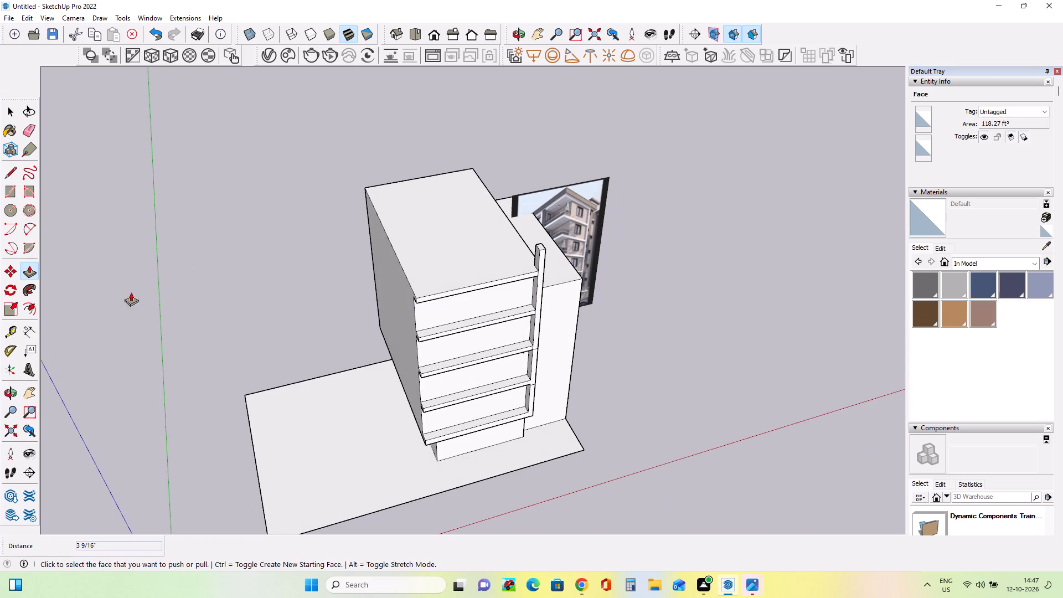
Draw a rectangle over the roof from the column's rear corner to the opposite back corner, leaving the front ledge strip separate.
click(15, 193)
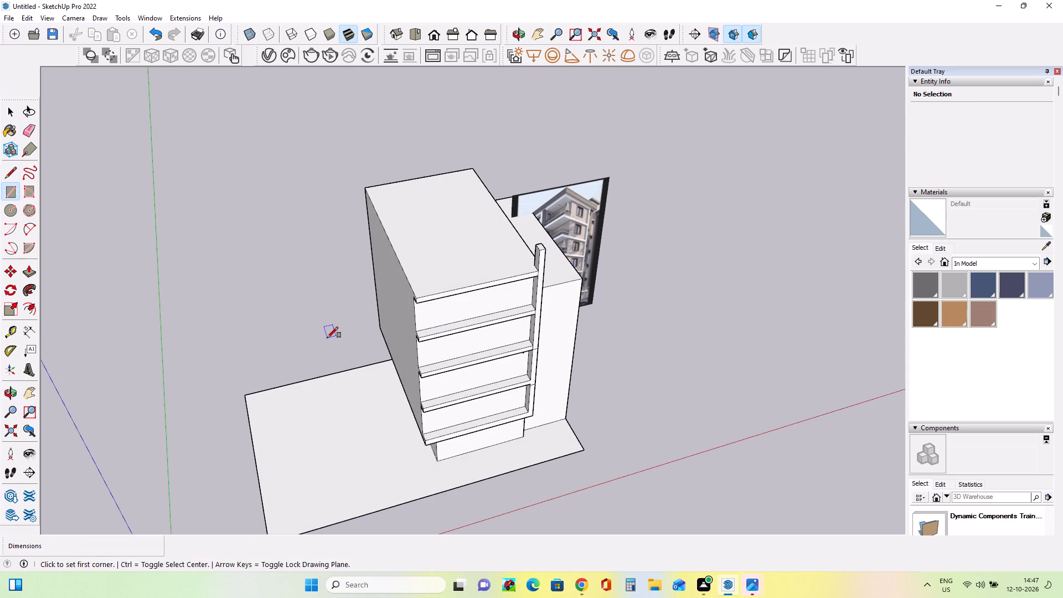
middle_drag(328, 339, 676, 378)
scroll(520, 198, up, 8)
middle_drag(549, 245, 614, 296)
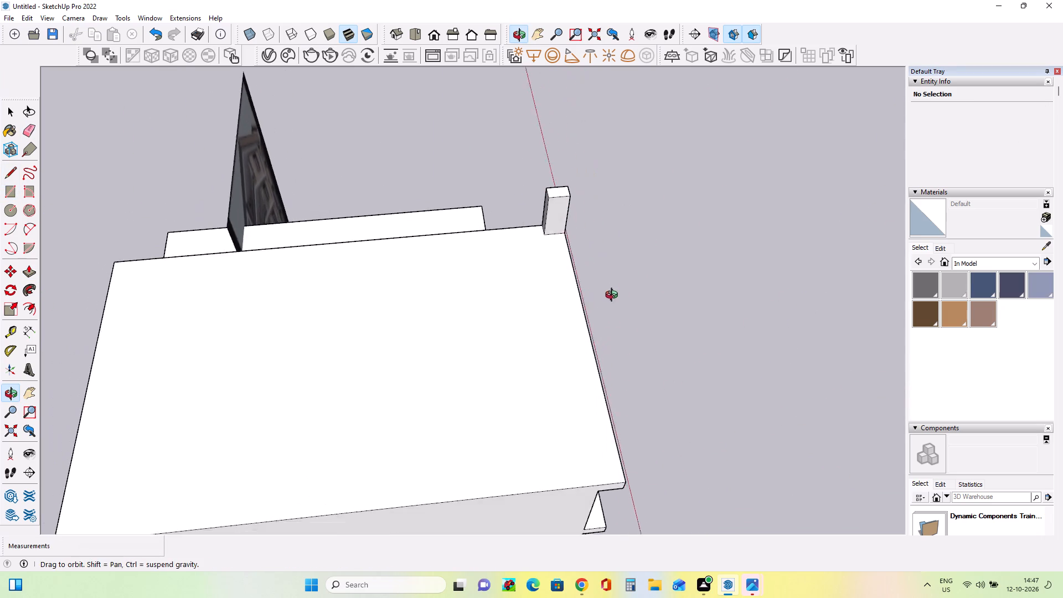
middle_drag(614, 296, 615, 297)
click(540, 227)
scroll(381, 346, down, 4)
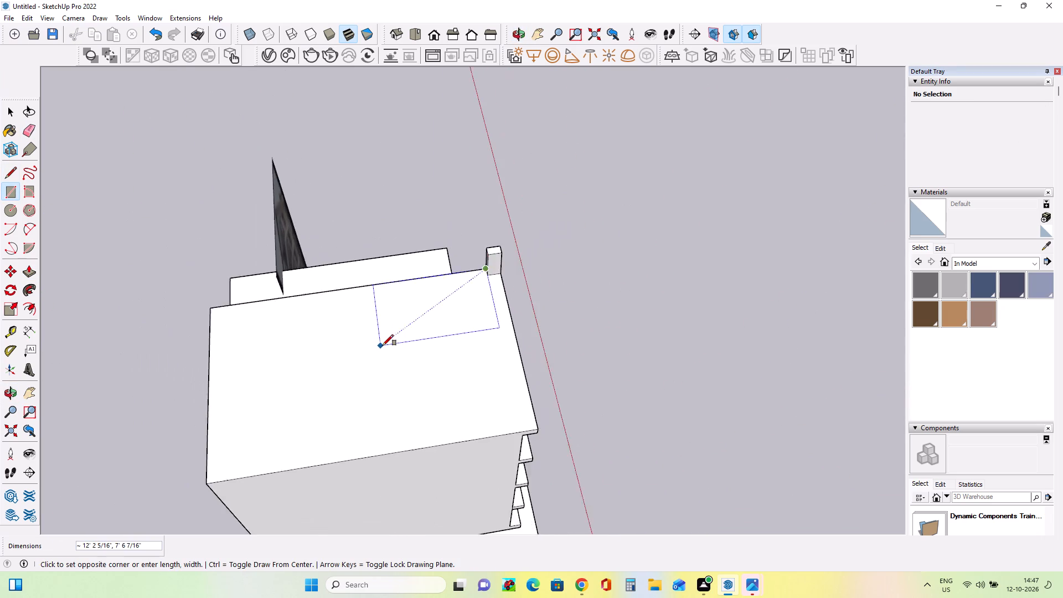
scroll(383, 346, down, 4)
click(253, 448)
Raise the roof face behind the front ledge in two pulls of about 3' 8" and 3' 9" to form another storey.
middle_drag(559, 453, 456, 455)
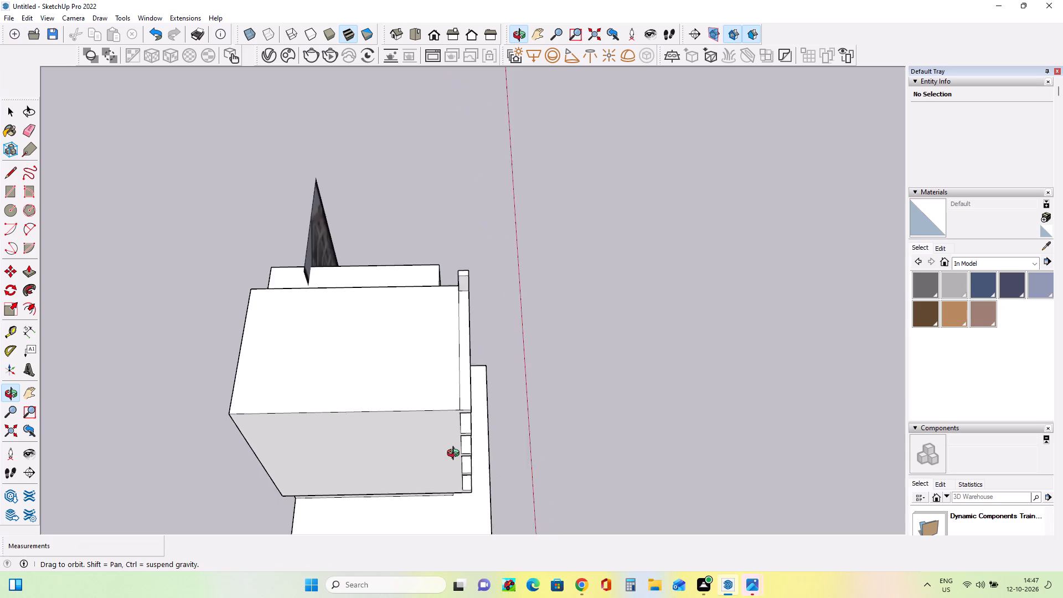
middle_drag(456, 455, 138, 315)
scroll(384, 284, up, 2)
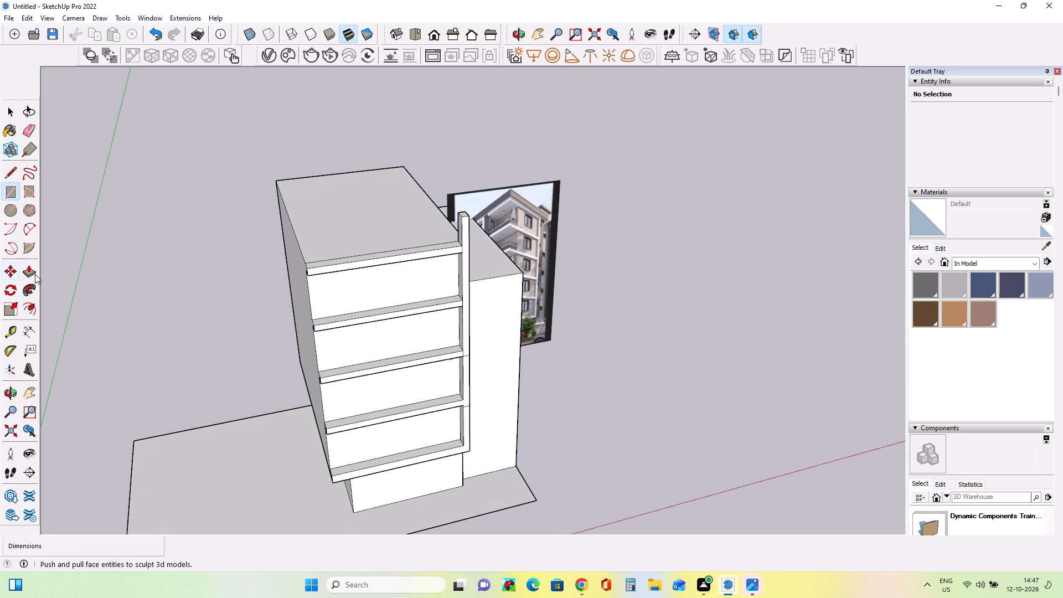
click(35, 274)
click(404, 234)
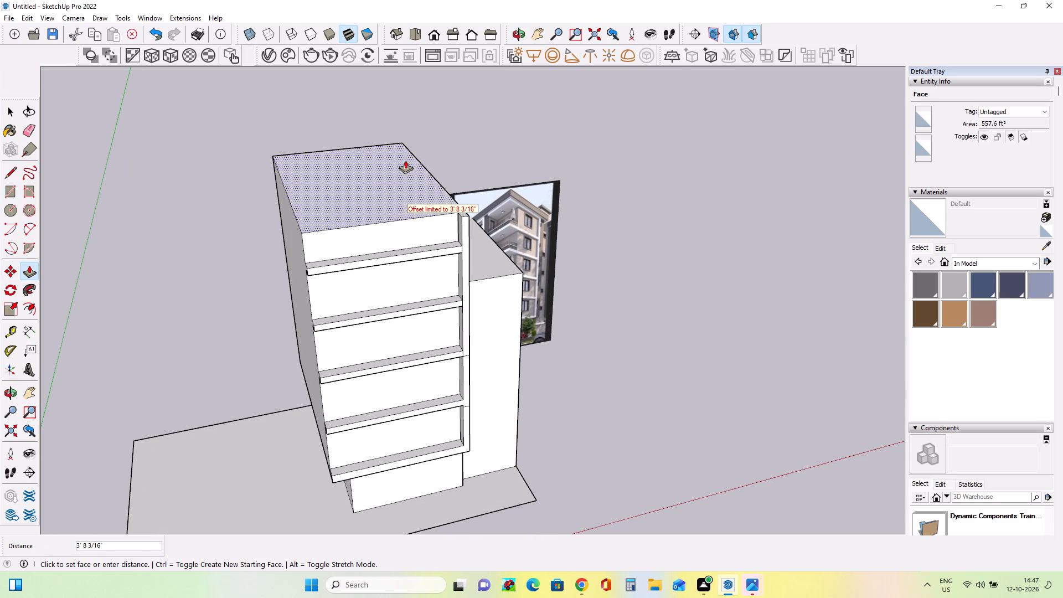
click(405, 160)
click(396, 212)
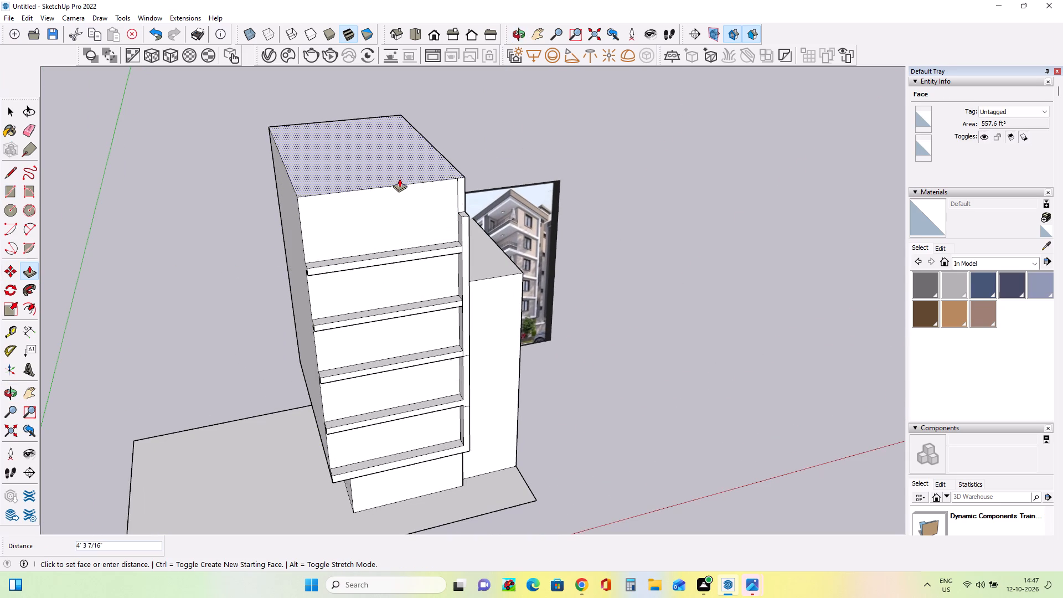
click(399, 181)
Pull the corner column's top face up about 3' 9" to the level of the raised roof.
middle_drag(451, 305, 446, 254)
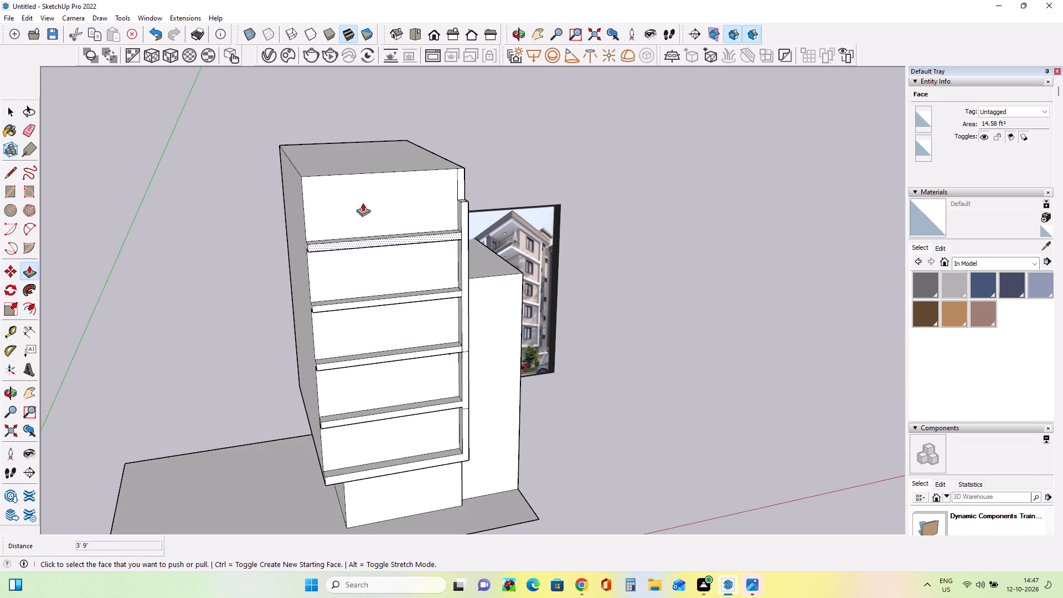
middle_drag(466, 205, 476, 333)
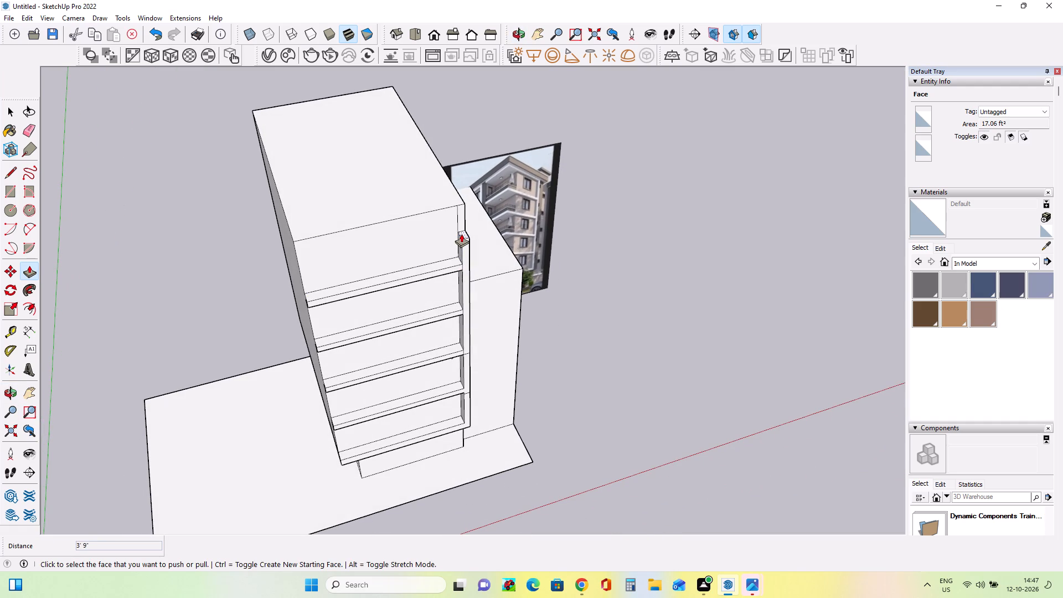
click(461, 236)
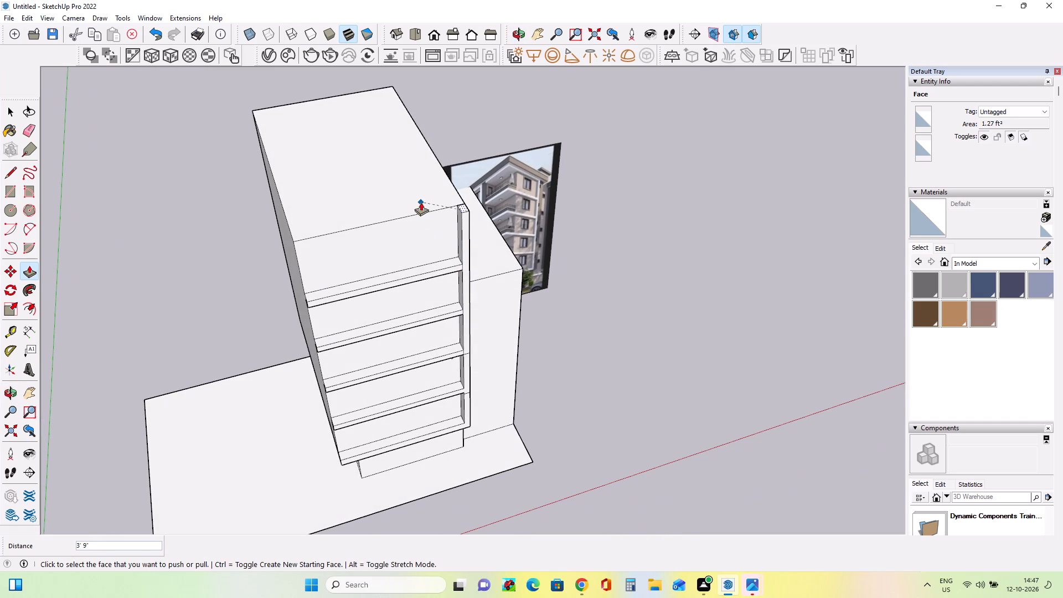
click(421, 202)
Examine the new top storey and column against the roof and balconies in the reference image.
scroll(454, 313, up, 1)
middle_drag(455, 312, 434, 173)
middle_drag(426, 258, 416, 251)
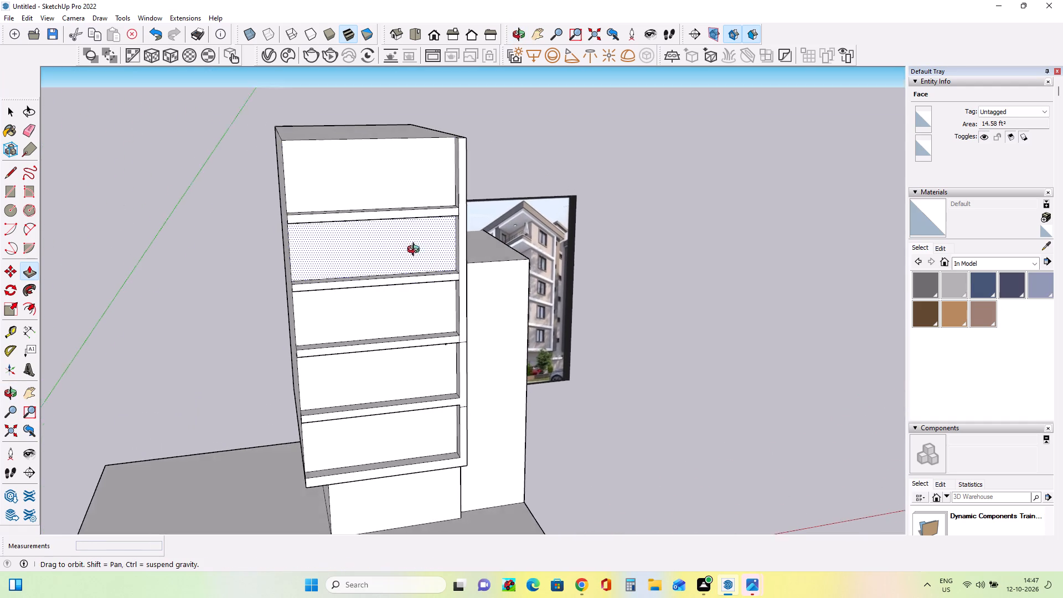
middle_drag(416, 251, 338, 245)
middle_drag(442, 268, 445, 274)
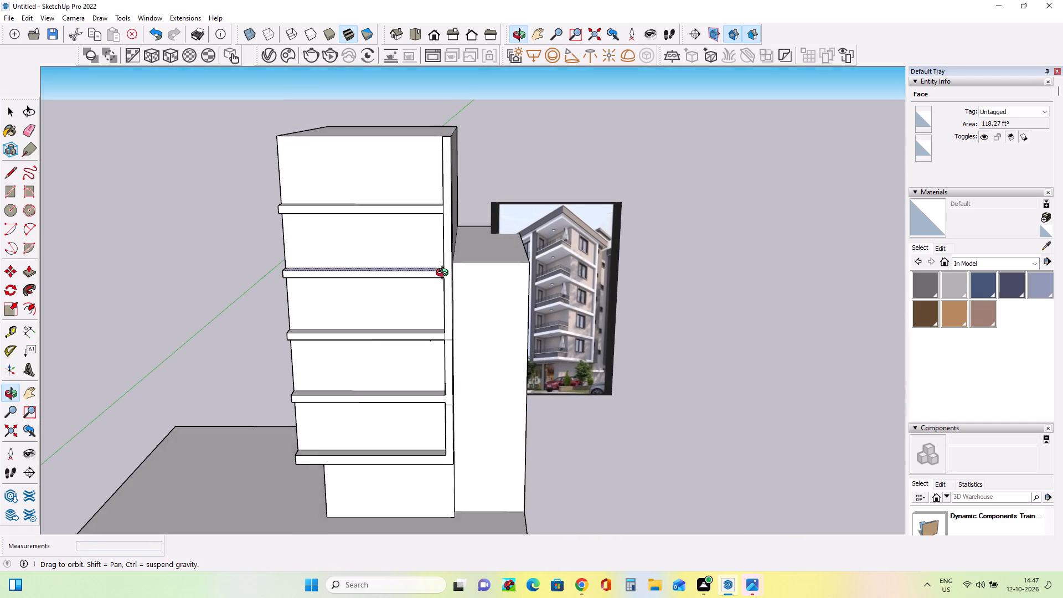
middle_drag(445, 274, 442, 283)
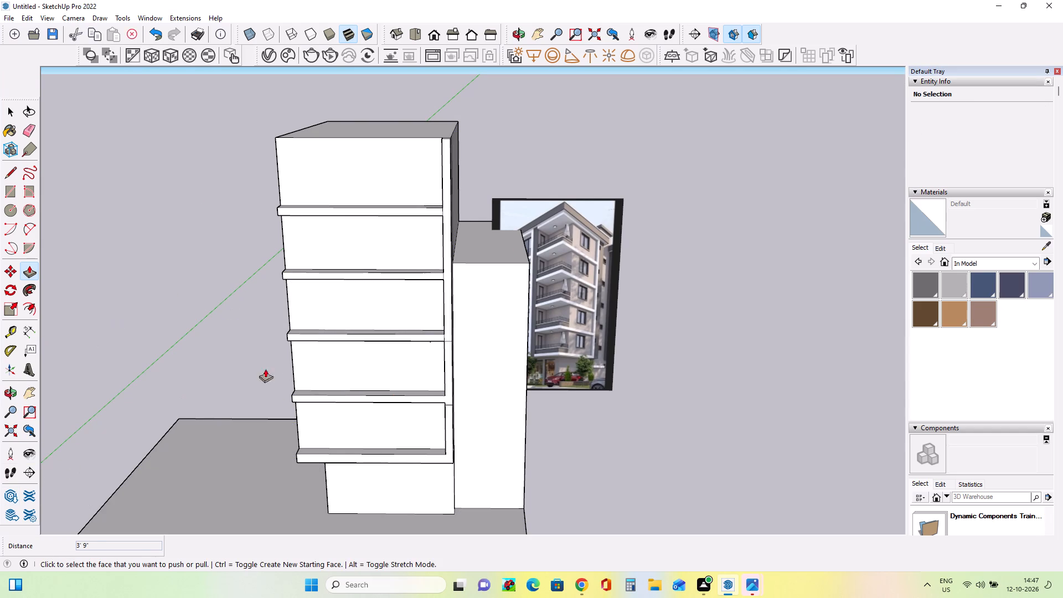
middle_drag(412, 320, 400, 342)
scroll(586, 193, up, 2)
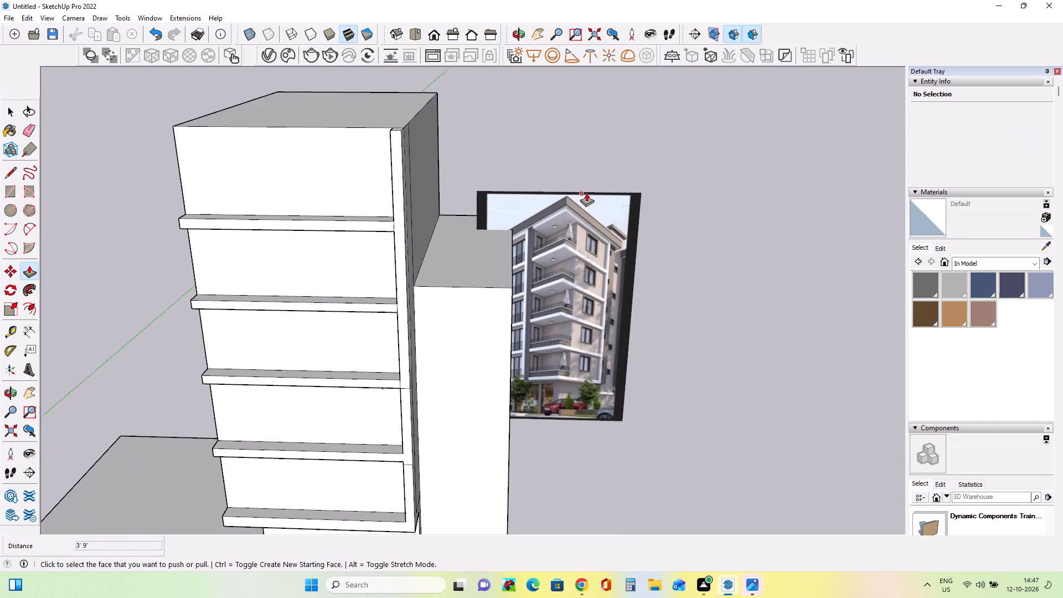
scroll(586, 193, up, 6)
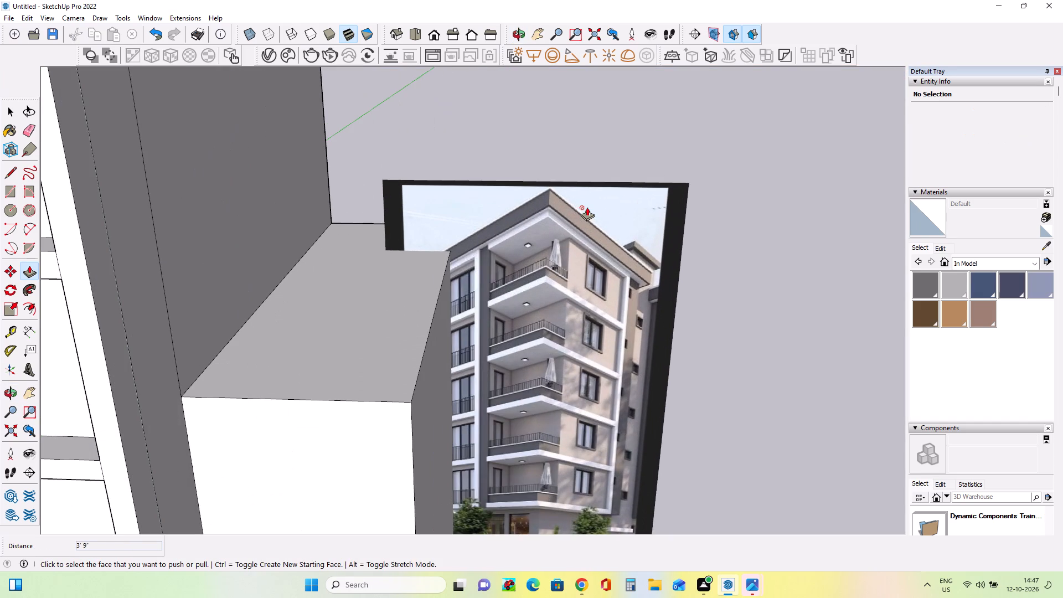
scroll(587, 207, down, 9)
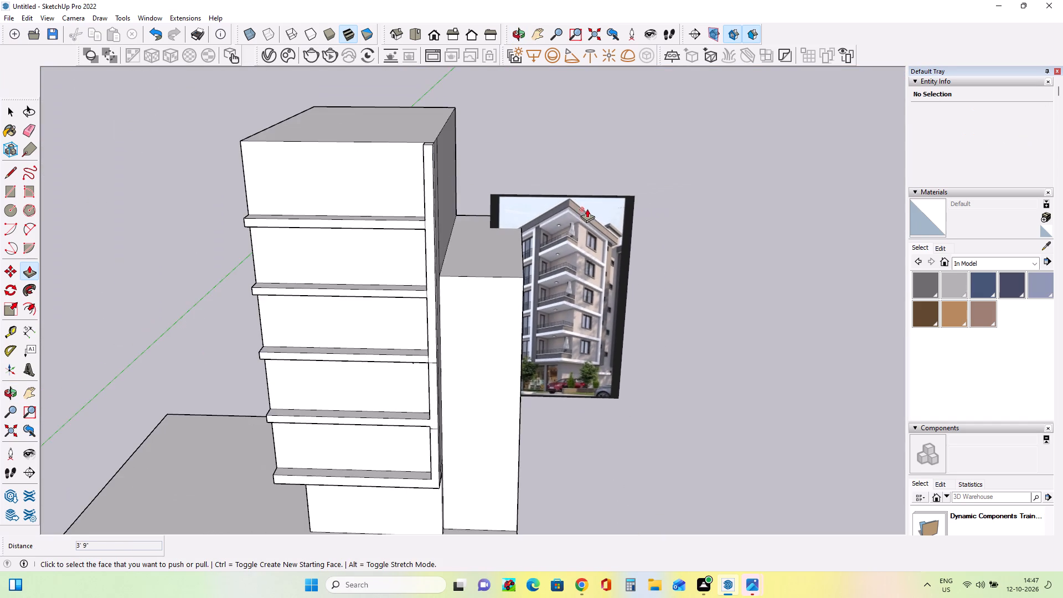
Pull the new top storey's roof face up about 9 1/8".
middle_drag(385, 150, 502, 171)
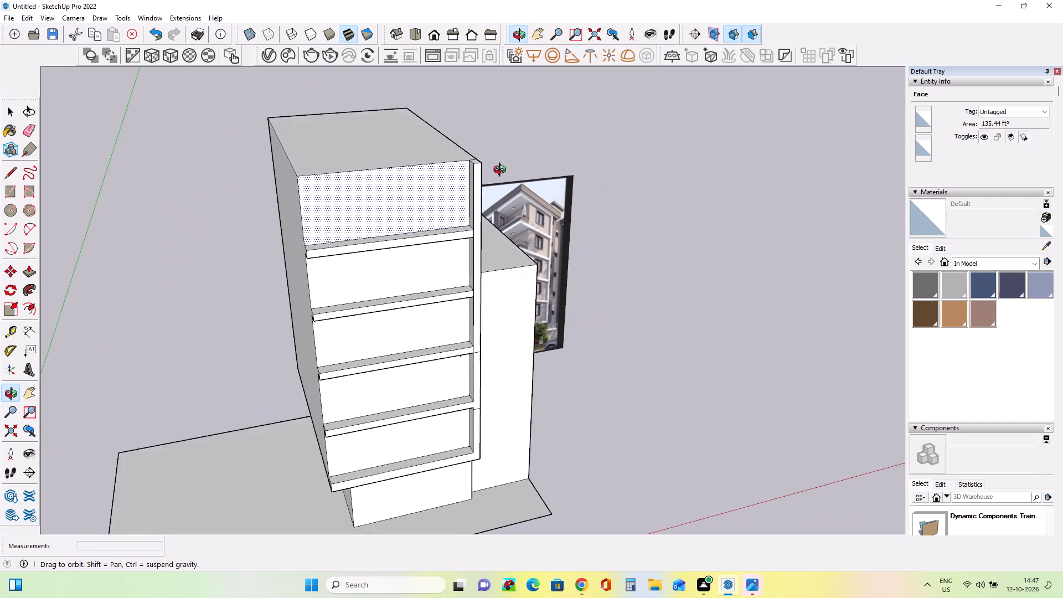
middle_drag(502, 171, 513, 157)
click(421, 144)
click(422, 137)
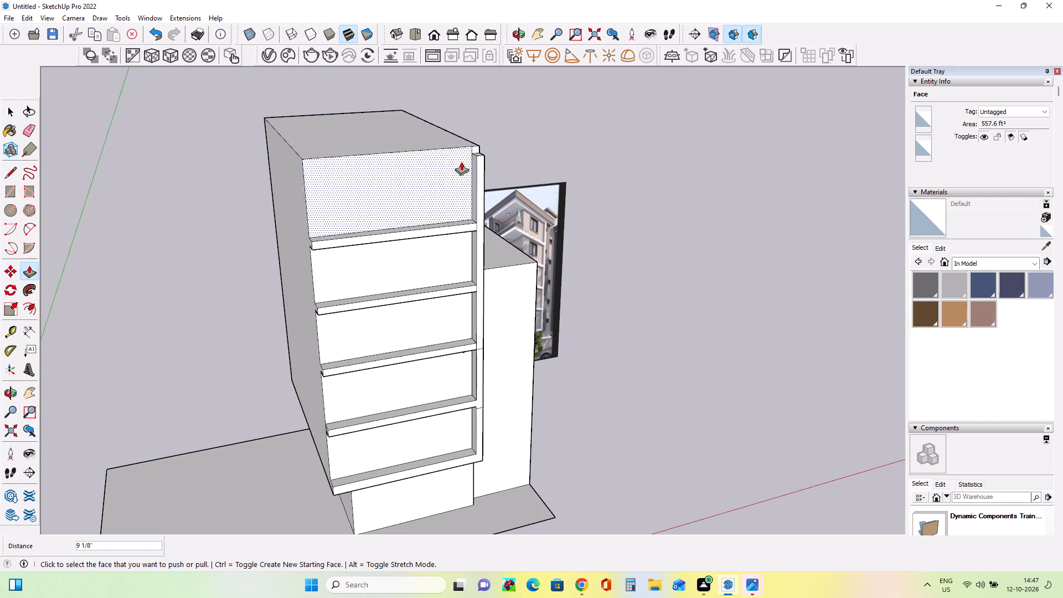
Extend the corner column's top face up to match the raised roof.
middle_drag(493, 207, 534, 318)
scroll(463, 192, up, 9)
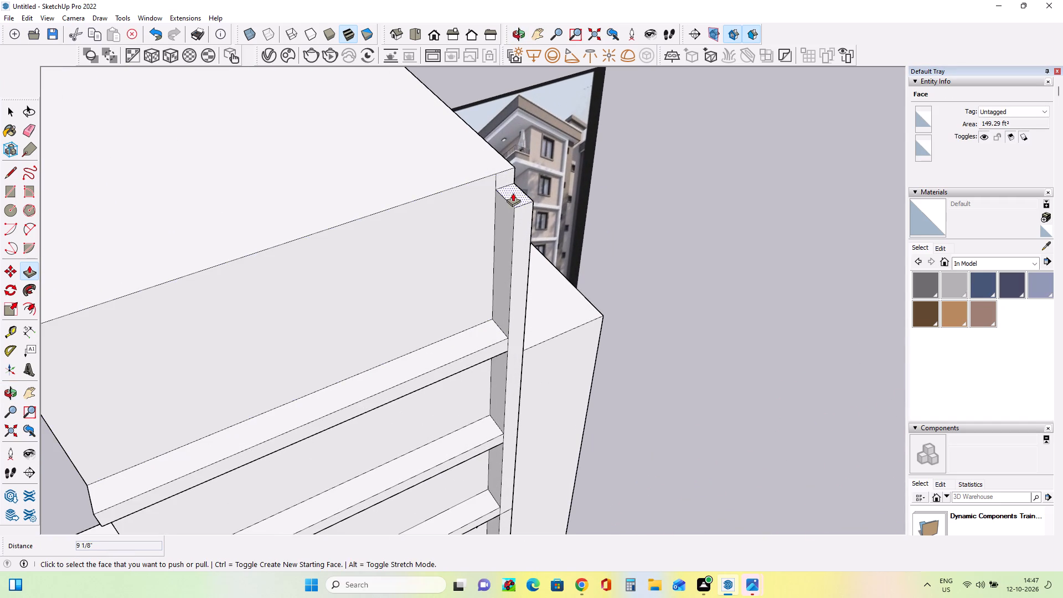
click(514, 192)
click(458, 171)
Draw a rectangle about 1' 5 3/16" by 7 3/8" at the top of the corner column's inner side face.
middle_drag(479, 250, 461, 208)
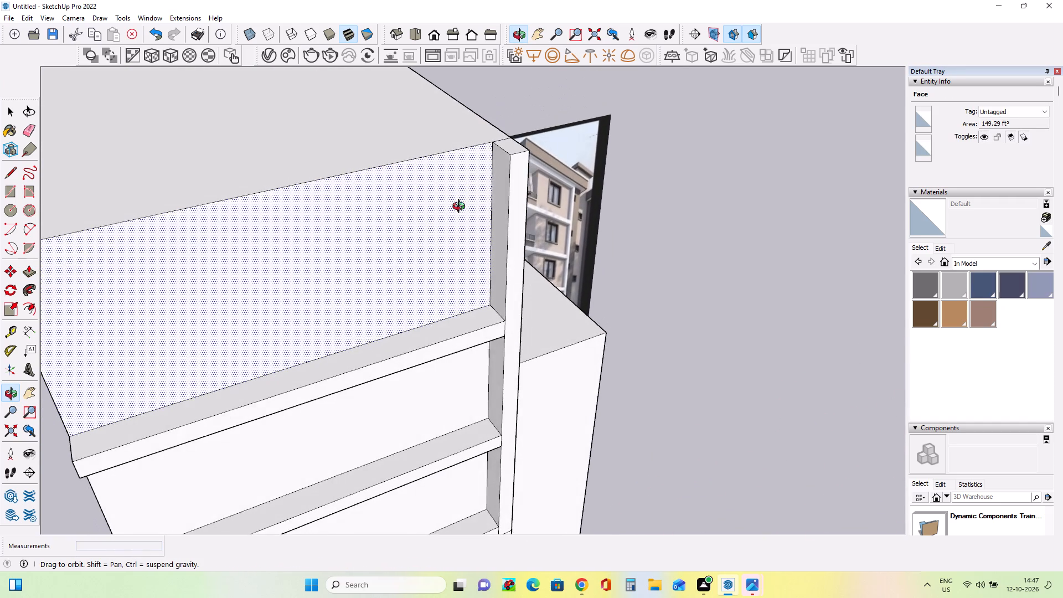
middle_drag(461, 208, 545, 145)
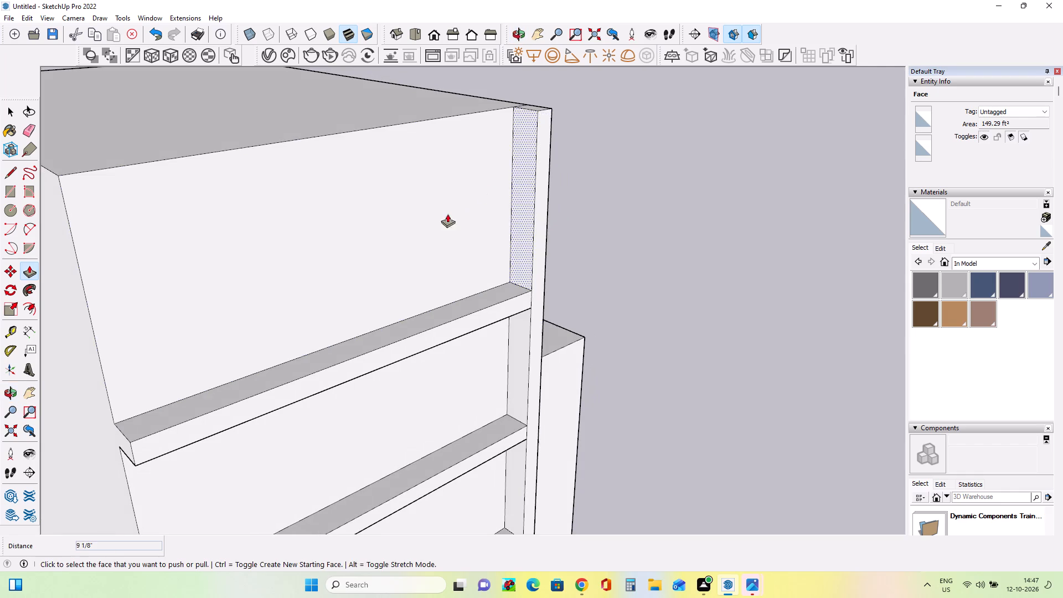
middle_drag(412, 235, 484, 241)
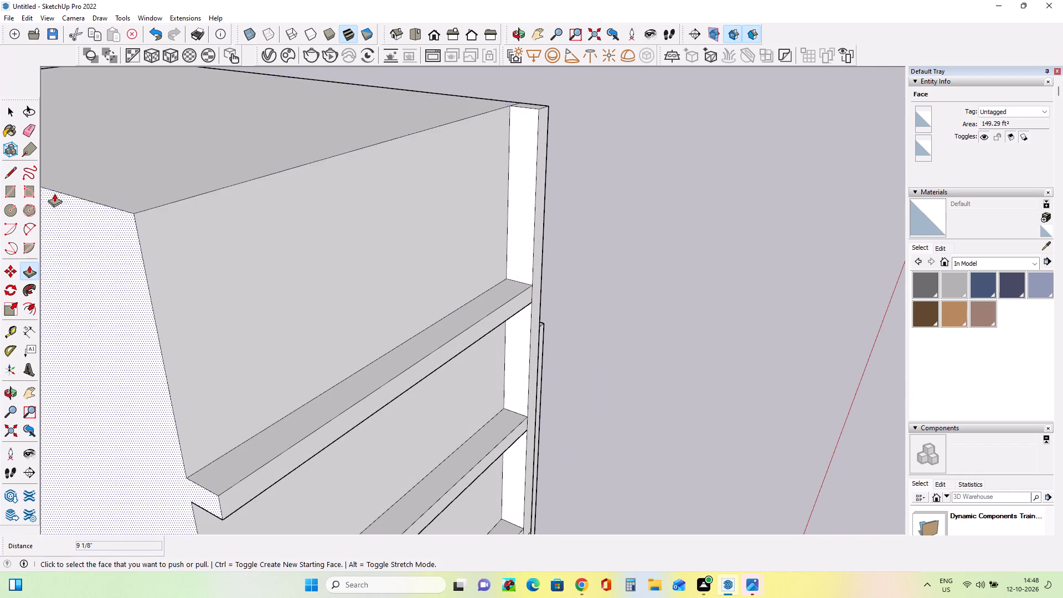
click(6, 192)
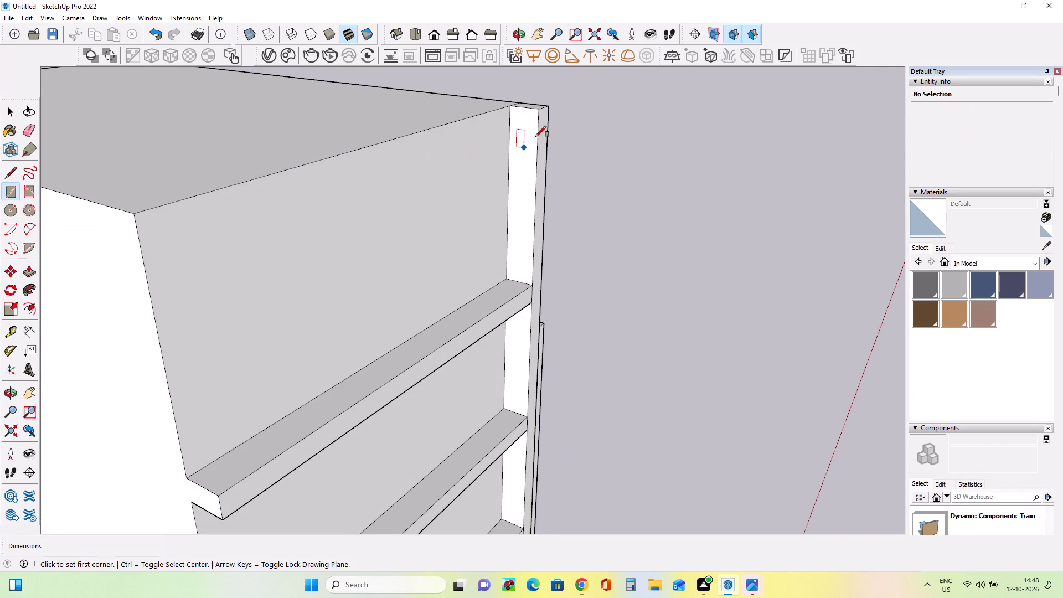
click(539, 115)
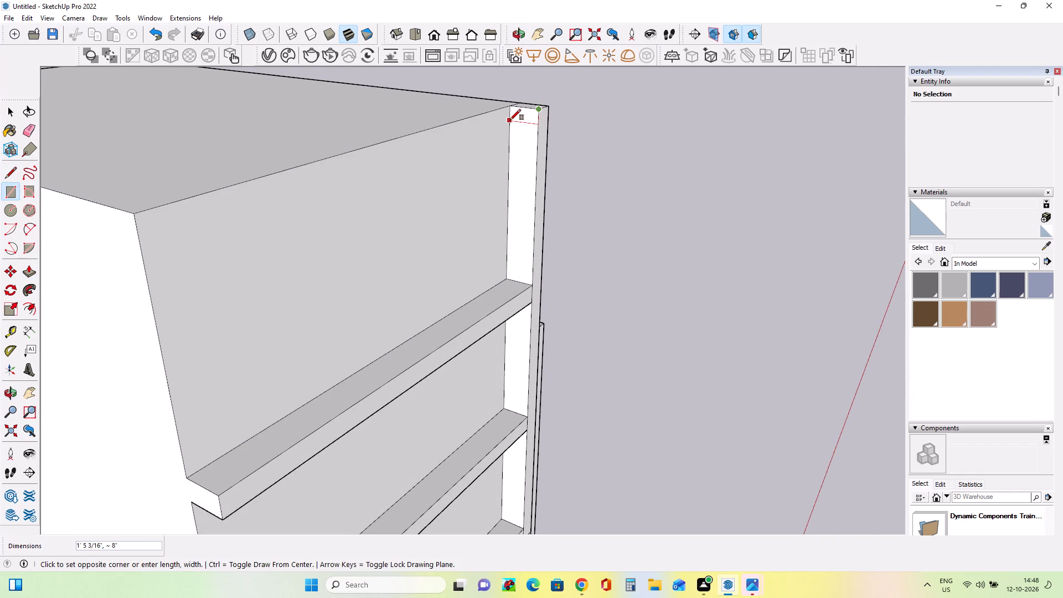
click(510, 120)
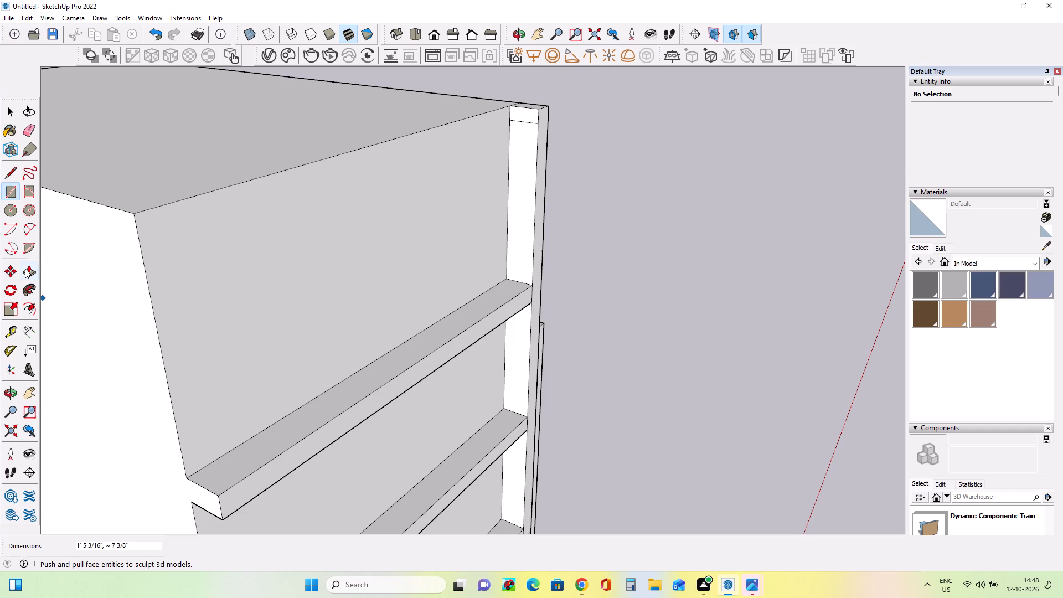
Pull the small rectangle about 18' 2 11/16" along the top storey's wall to form a roof-edge ledge reaching the far corner.
click(25, 269)
click(535, 112)
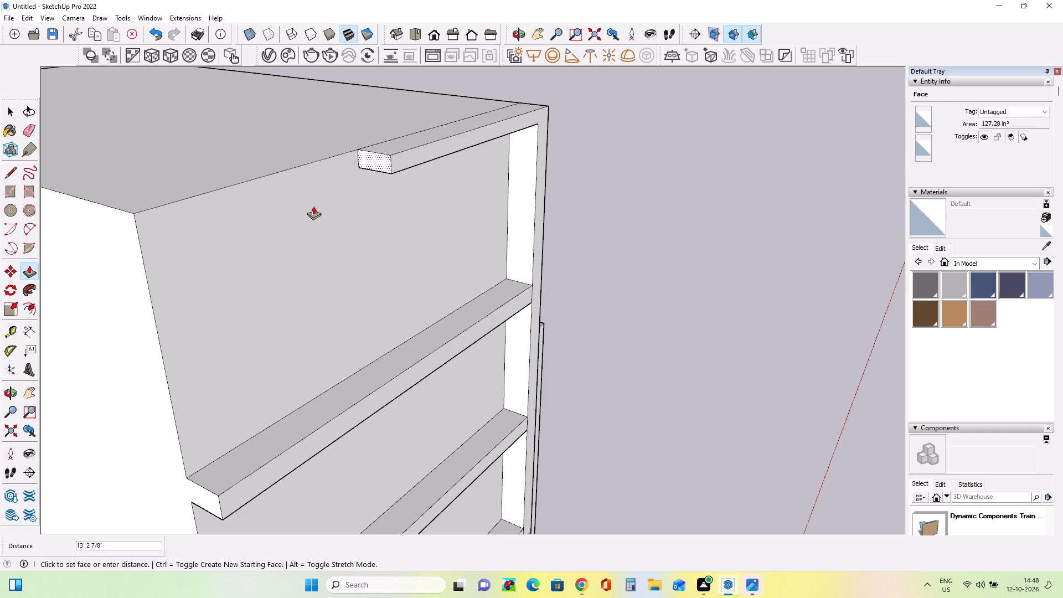
click(135, 252)
Examine the new roof-edge ledge and the adjoining lower block against the roofline and balconies in the reference image.
middle_drag(438, 252, 352, 231)
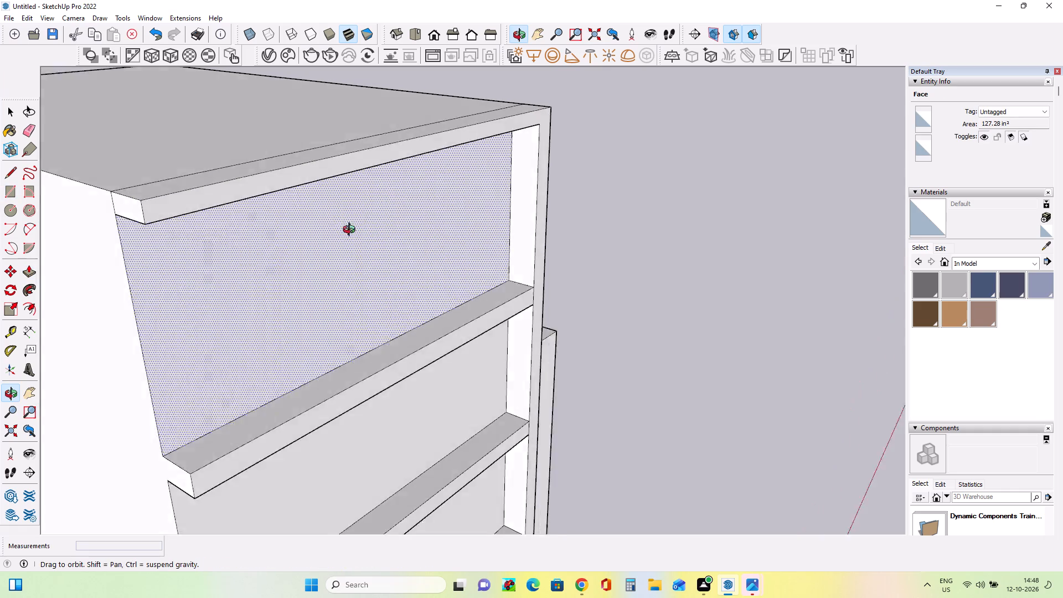
middle_drag(352, 231, 254, 243)
scroll(429, 226, down, 3)
middle_drag(493, 229, 433, 226)
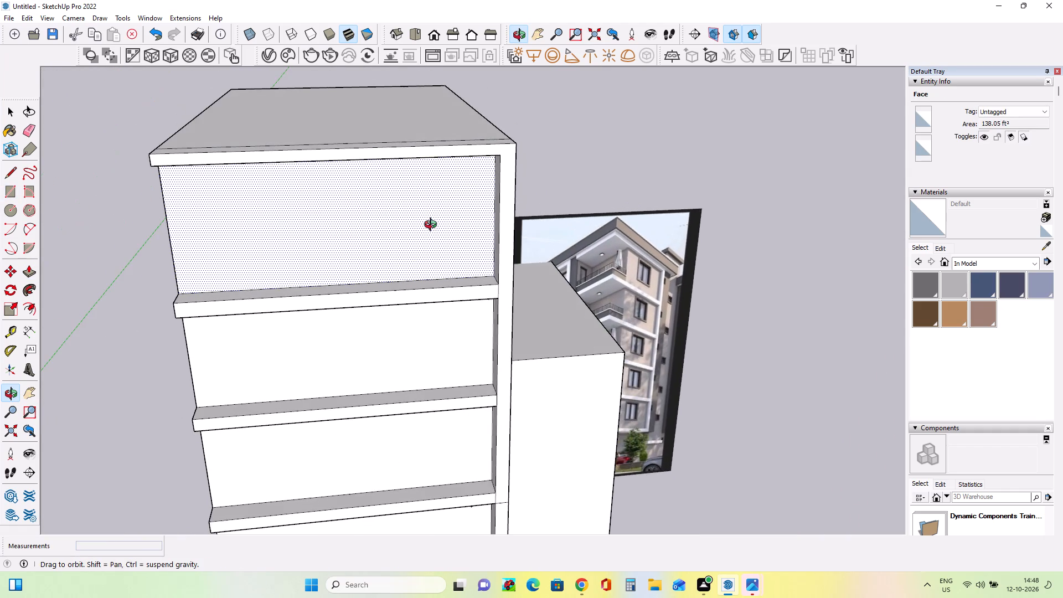
middle_drag(433, 226, 465, 219)
middle_drag(324, 274, 395, 259)
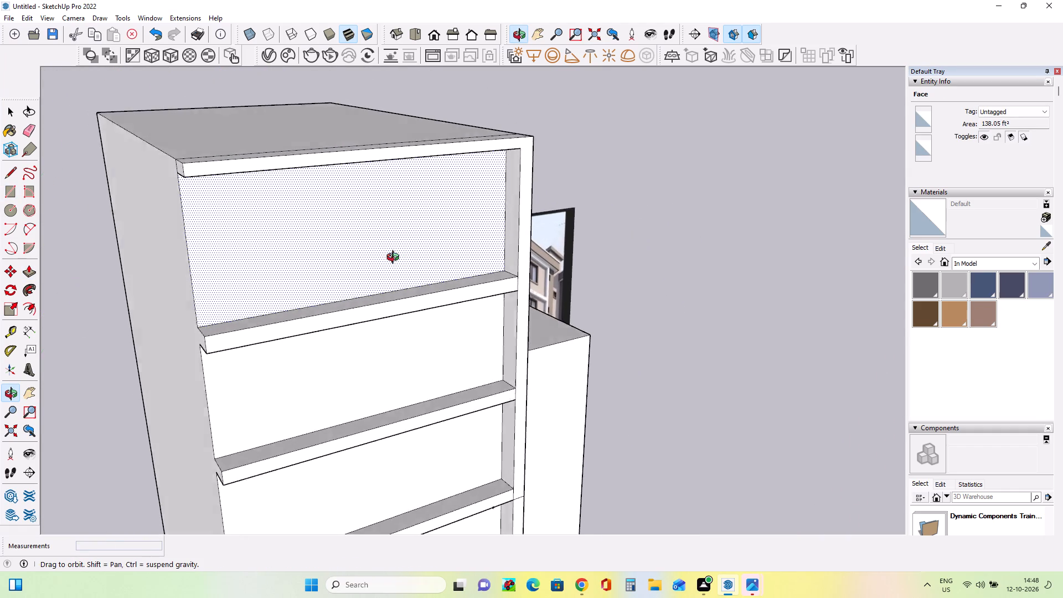
middle_drag(395, 259, 315, 298)
scroll(661, 214, up, 3)
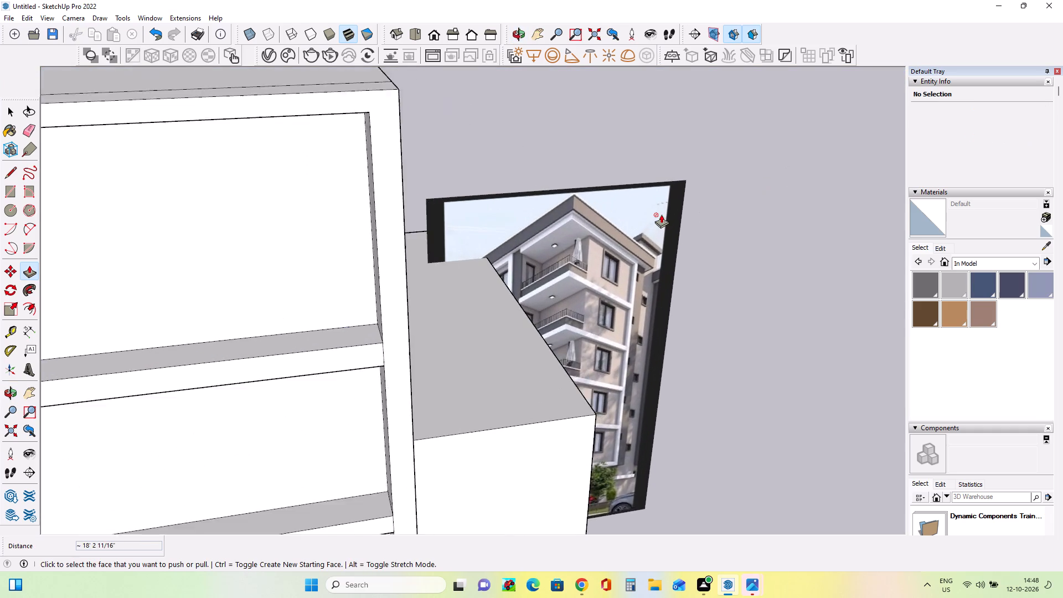
scroll(661, 214, up, 1)
scroll(638, 290, up, 8)
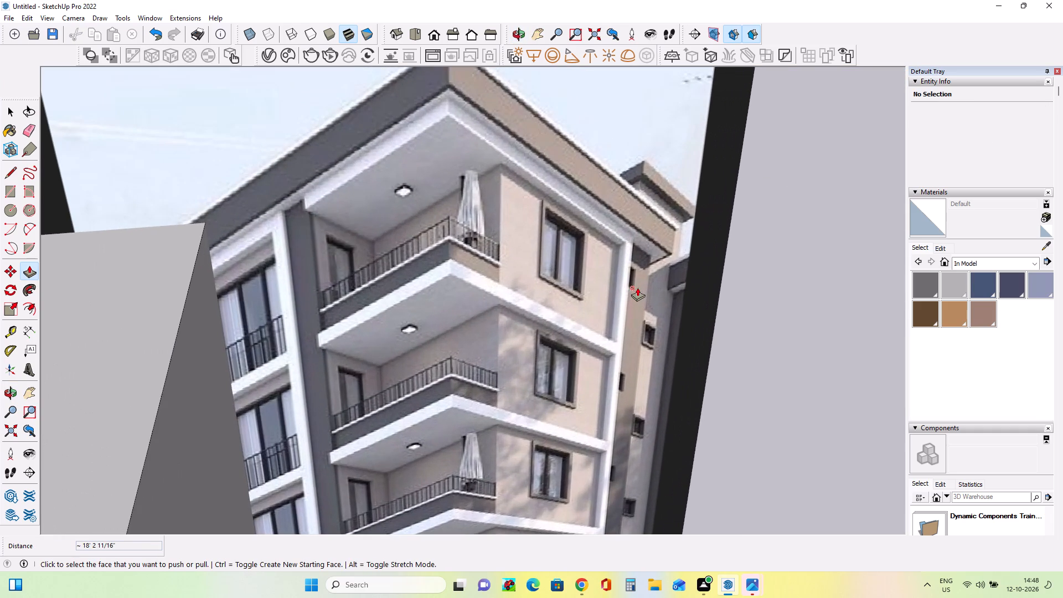
scroll(637, 287, down, 8)
scroll(636, 286, up, 3)
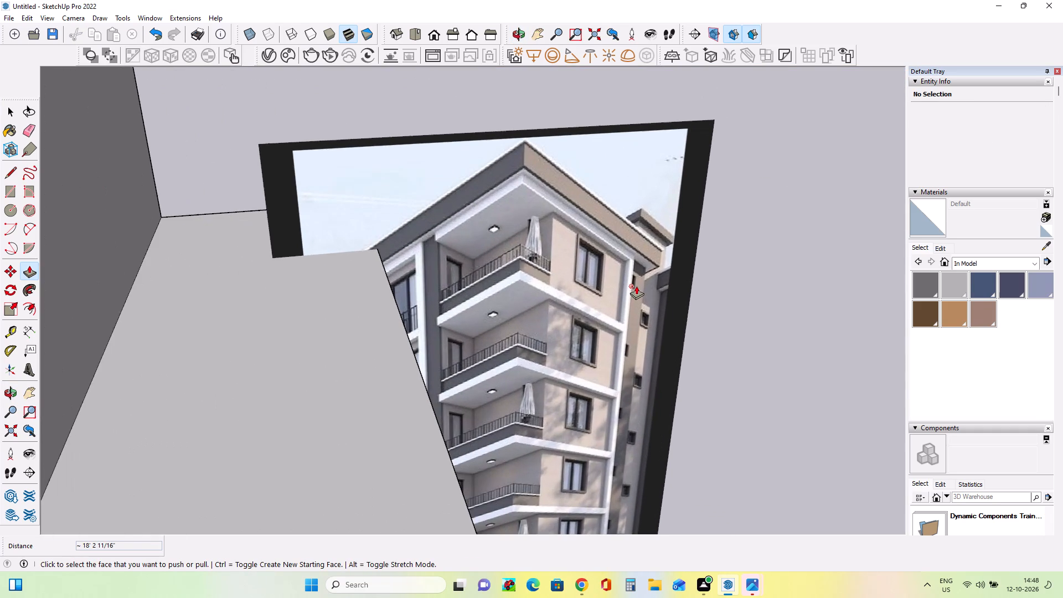
scroll(636, 286, down, 5)
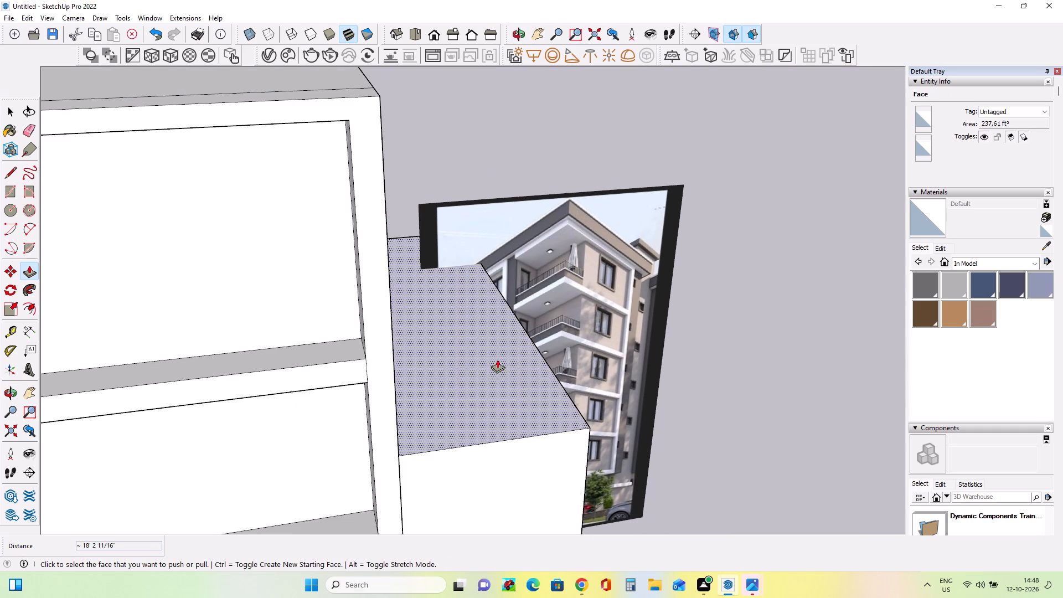
Pull the adjoining lower block's top face up about 15' 6 13/16" to the level of the main roof.
click(496, 359)
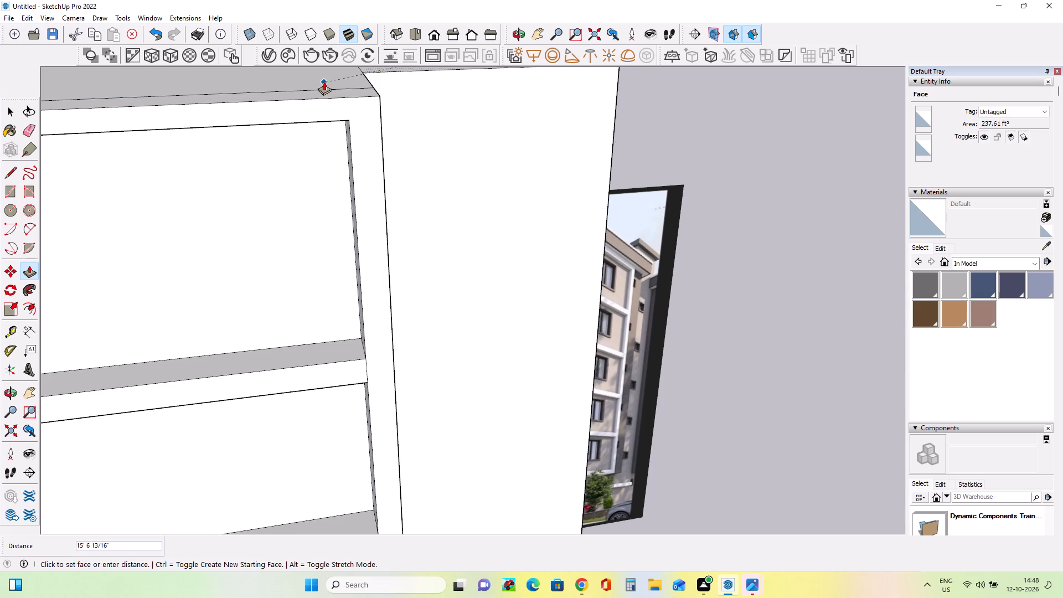
click(324, 81)
scroll(597, 231, down, 7)
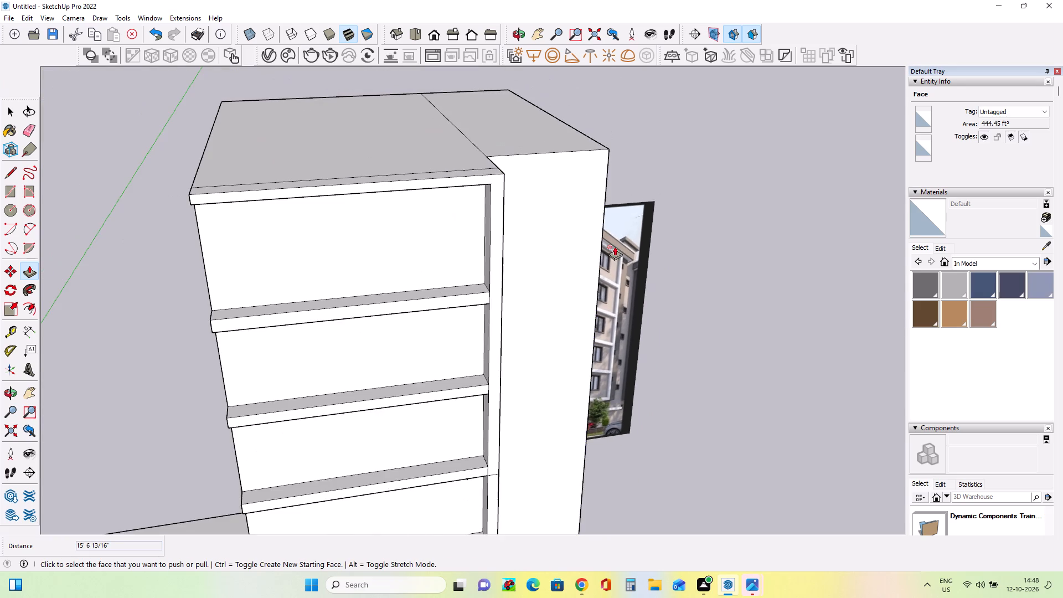
middle_drag(662, 256, 646, 262)
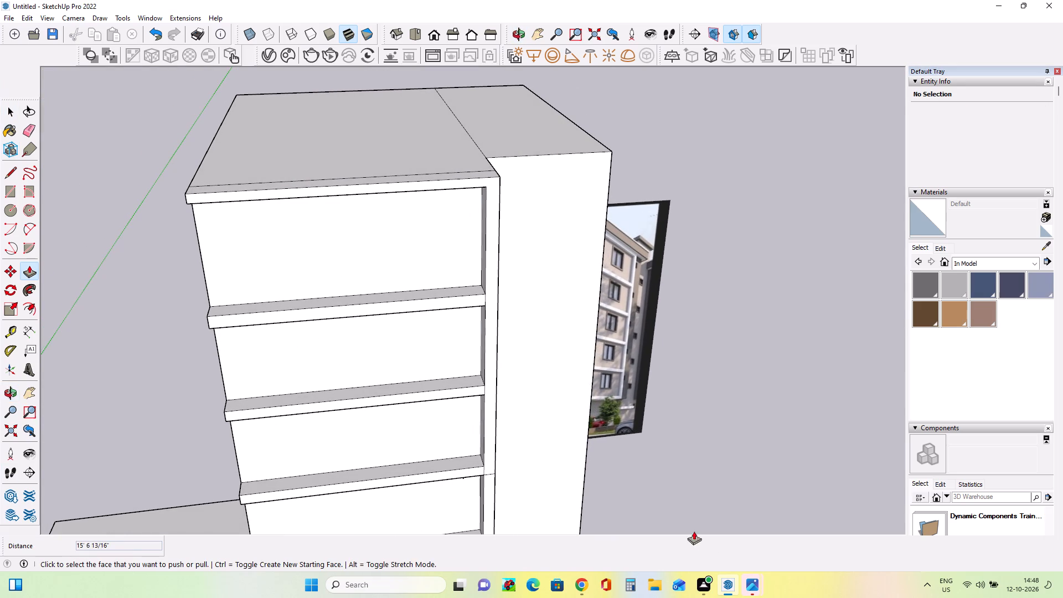
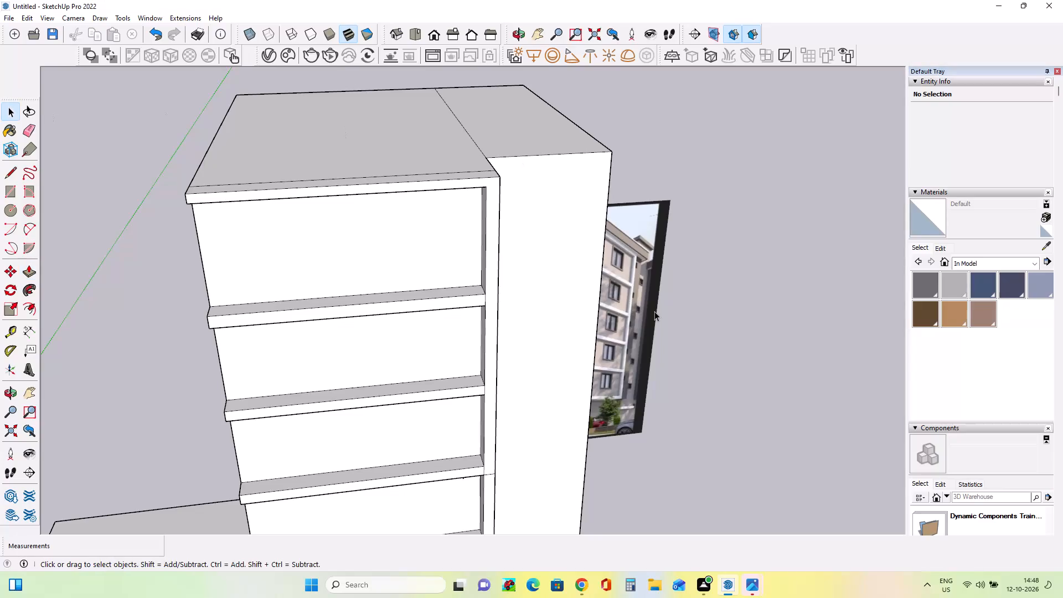
Move the reference image about 19' 1/16" away from the building so the whole picture is unobstructed.
click(631, 319)
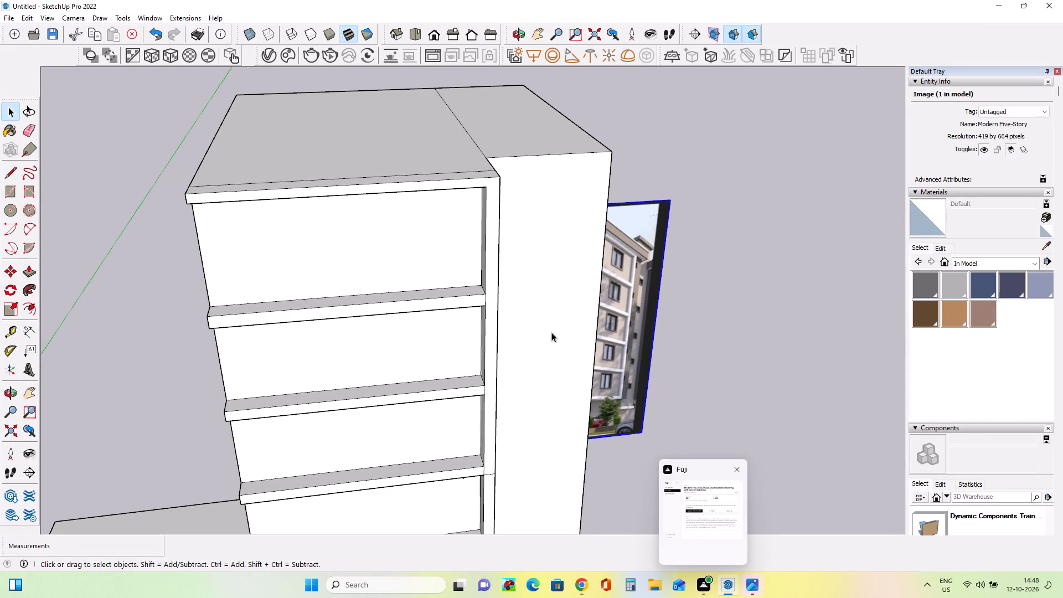
click(7, 269)
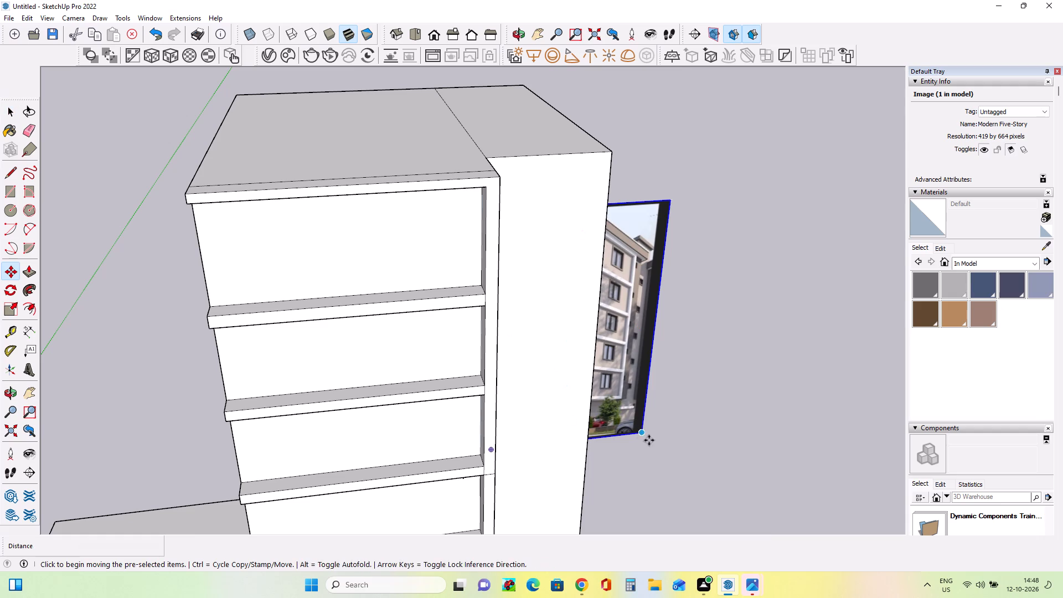
click(637, 432)
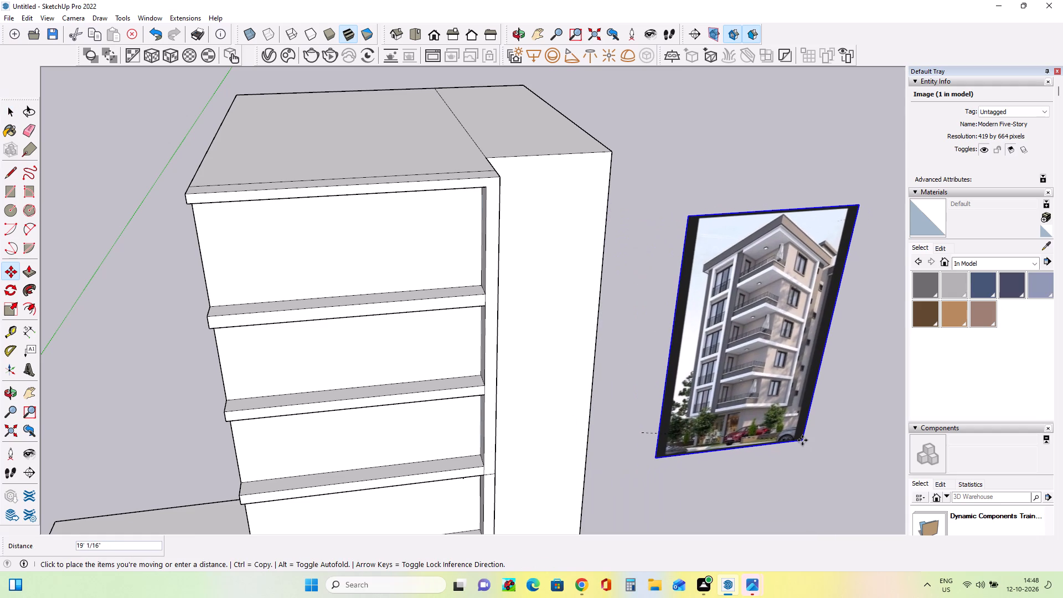
click(802, 440)
Pull the adjoining block's top face up about 3' 7/16" above the main roof.
middle_drag(735, 430, 741, 352)
scroll(740, 352, down, 3)
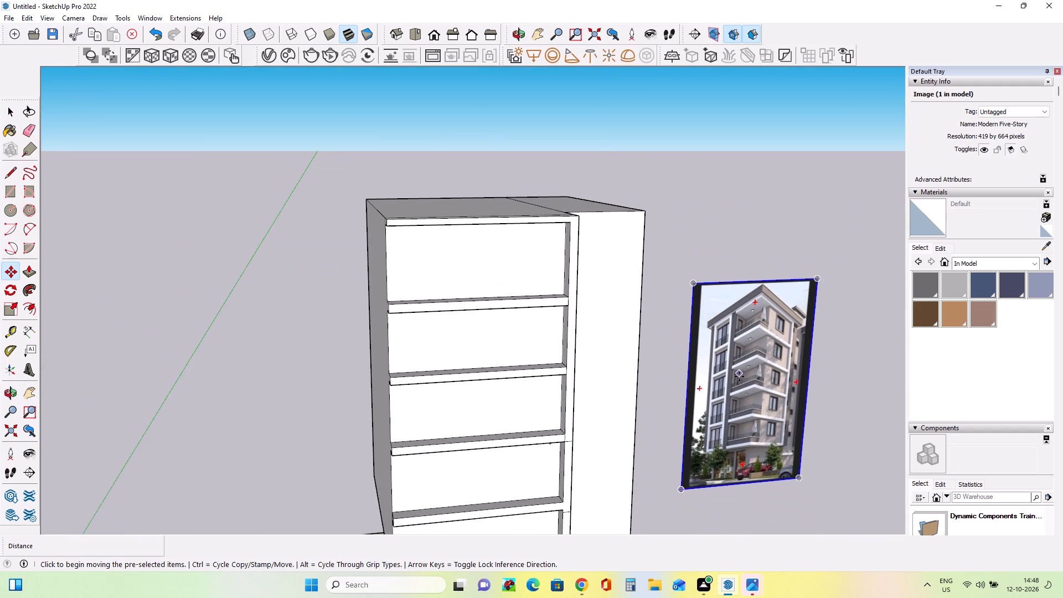
middle_drag(744, 398, 750, 424)
scroll(785, 314, up, 3)
middle_click(780, 334)
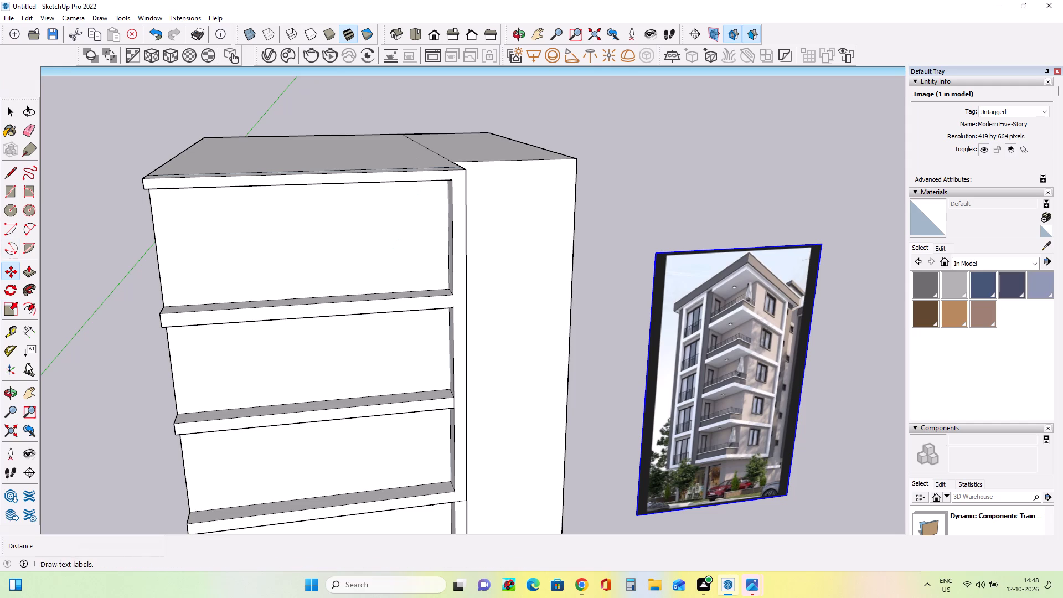
click(23, 268)
click(463, 145)
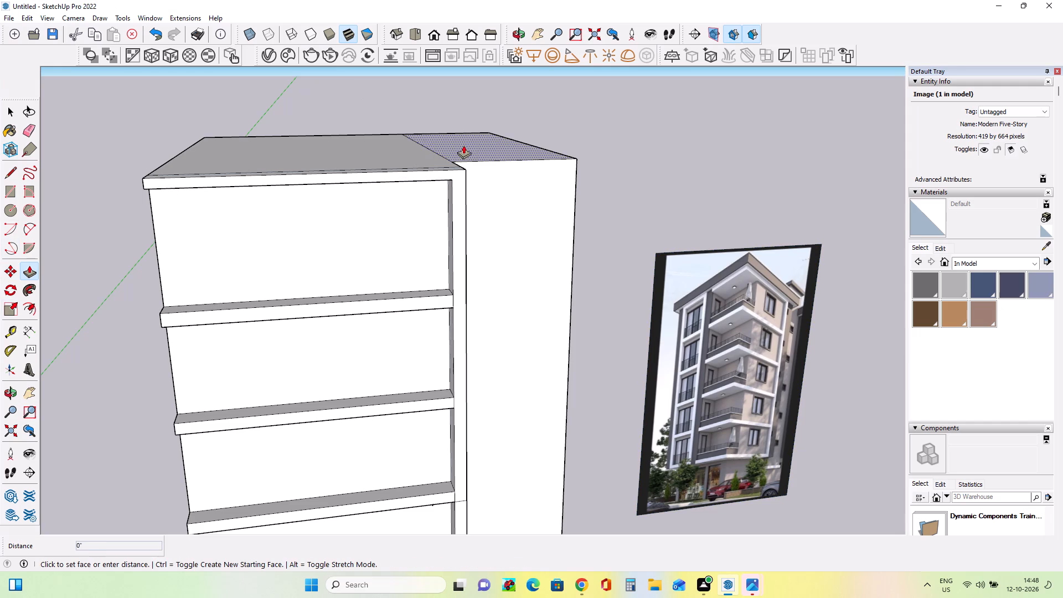
click(472, 109)
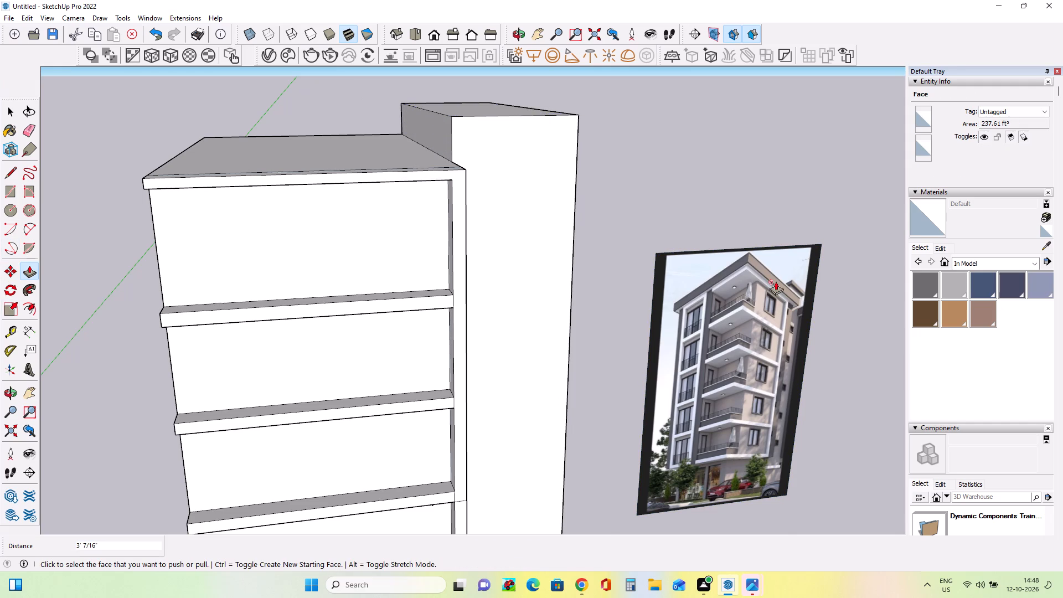
Examine the roofline, stacked balconies and recessed side wall in the reference image against the modelled massing.
scroll(778, 282, up, 7)
scroll(825, 325, up, 4)
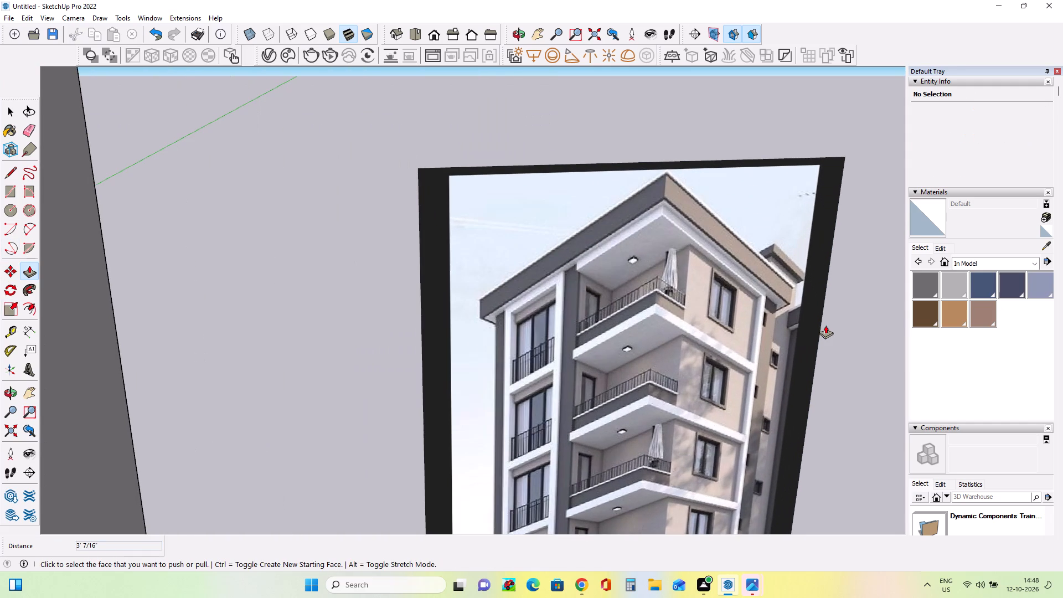
scroll(825, 325, down, 4)
scroll(820, 327, up, 3)
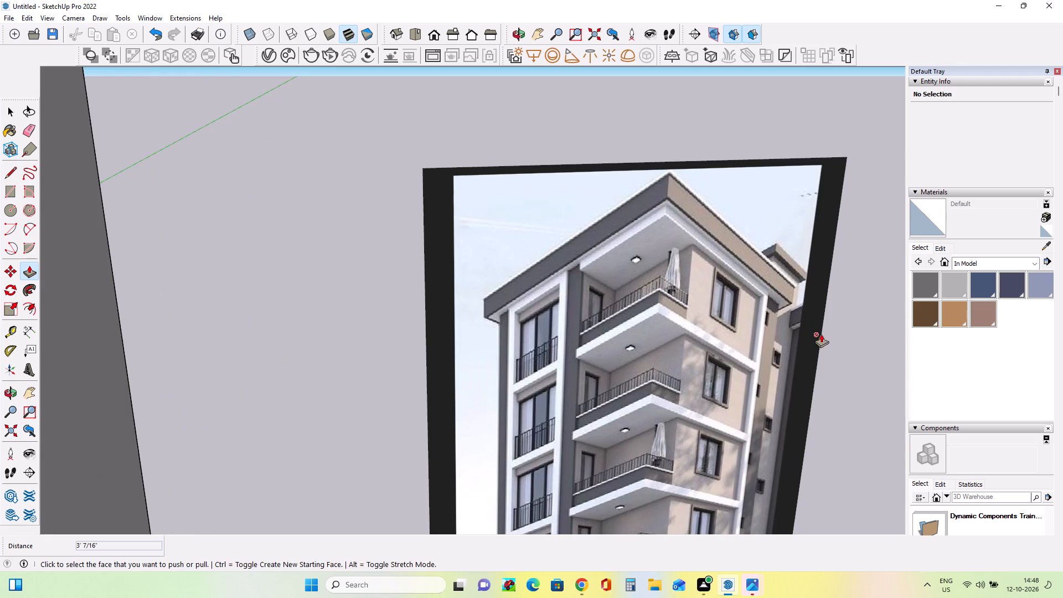
middle_drag(819, 334, 736, 294)
scroll(735, 294, down, 11)
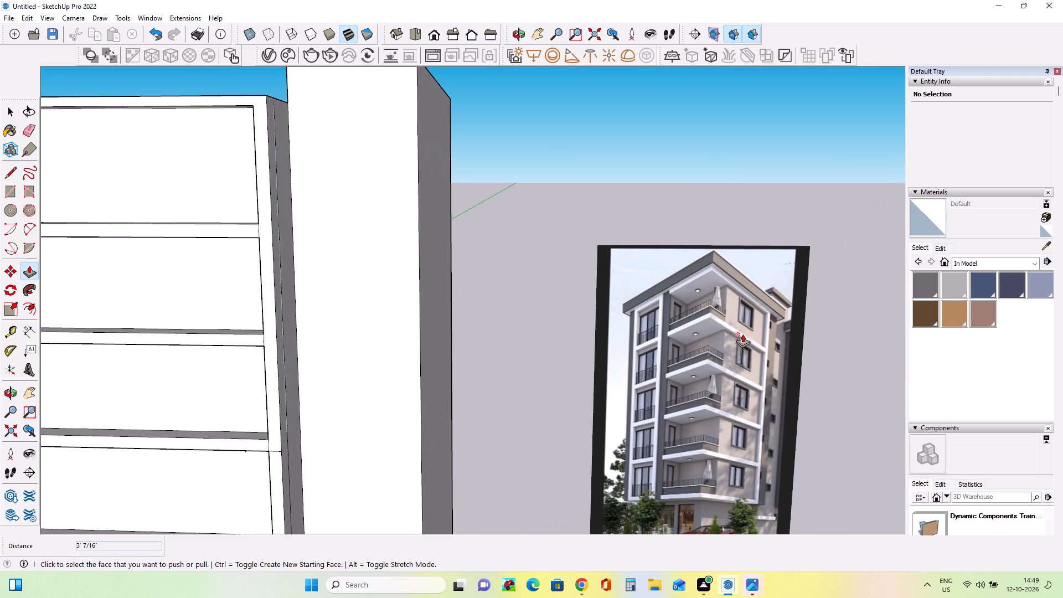
scroll(771, 448, up, 3)
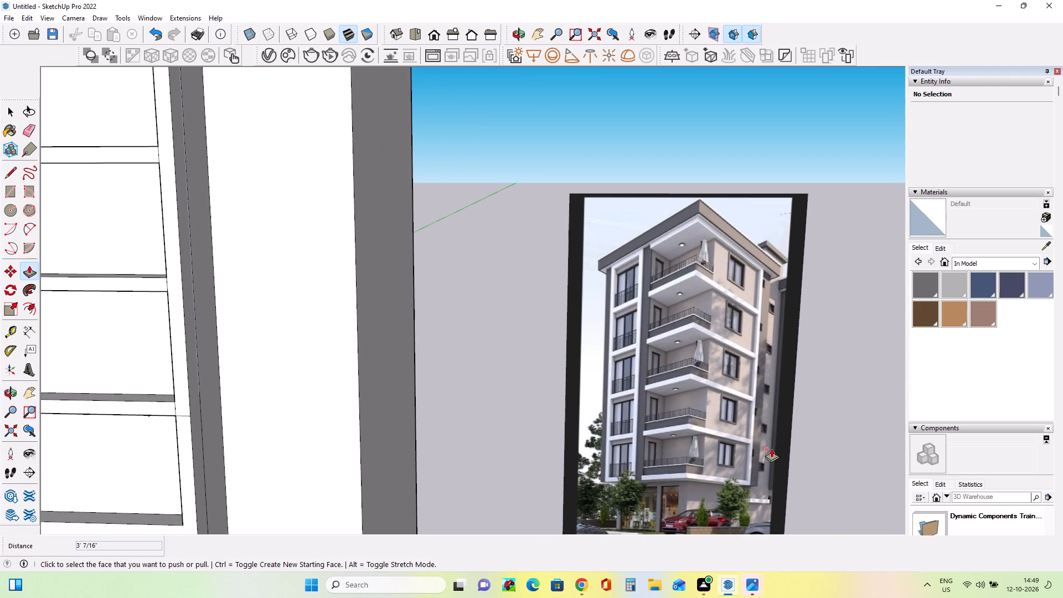
scroll(766, 446, up, 8)
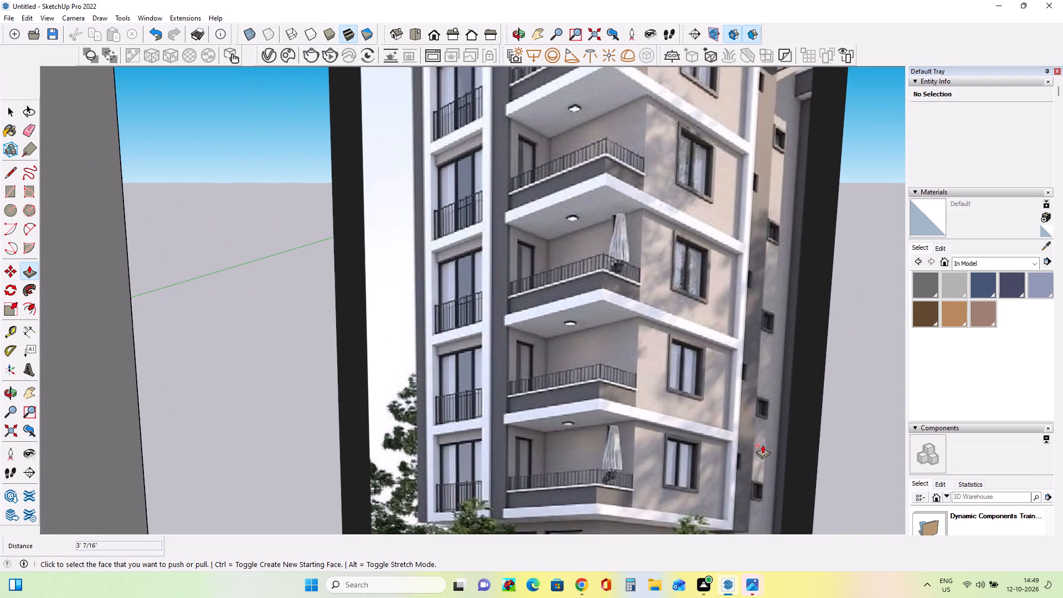
scroll(760, 444, down, 3)
scroll(758, 444, up, 3)
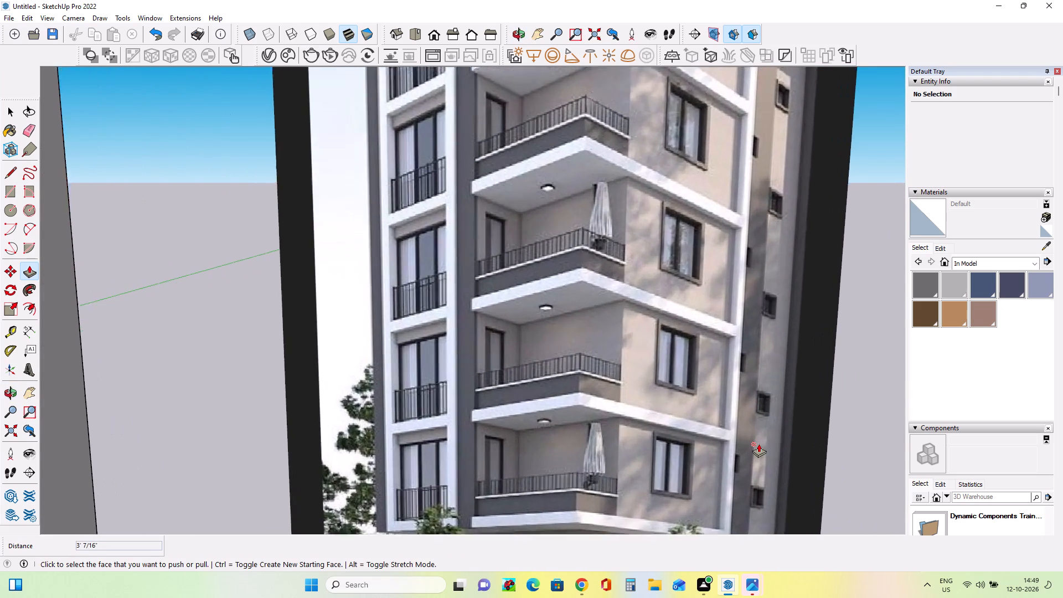
scroll(758, 444, up, 2)
scroll(758, 444, down, 7)
scroll(758, 444, up, 1)
scroll(758, 444, down, 3)
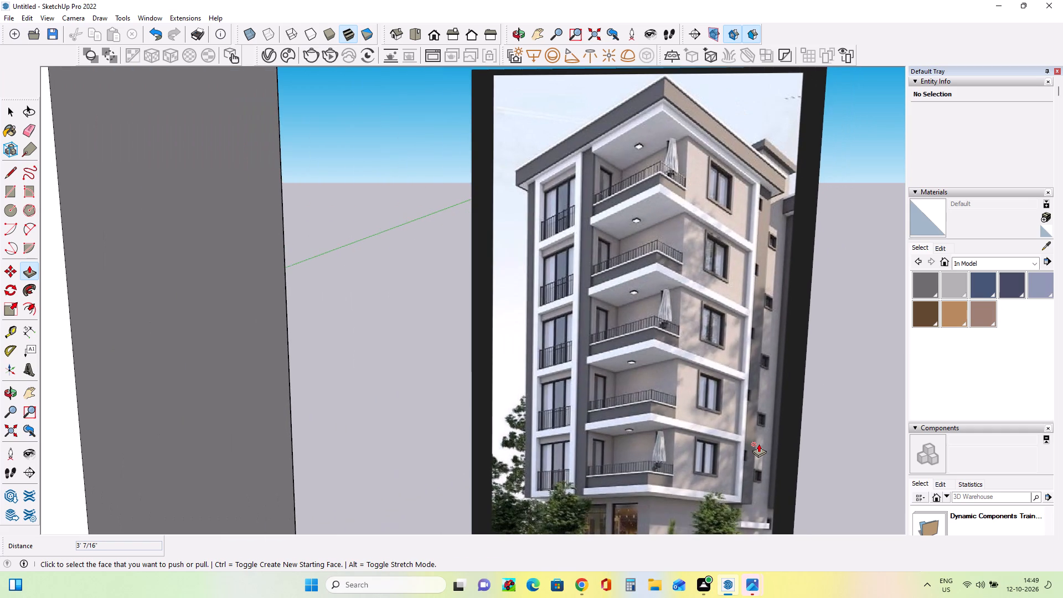
scroll(758, 444, up, 5)
scroll(758, 444, down, 2)
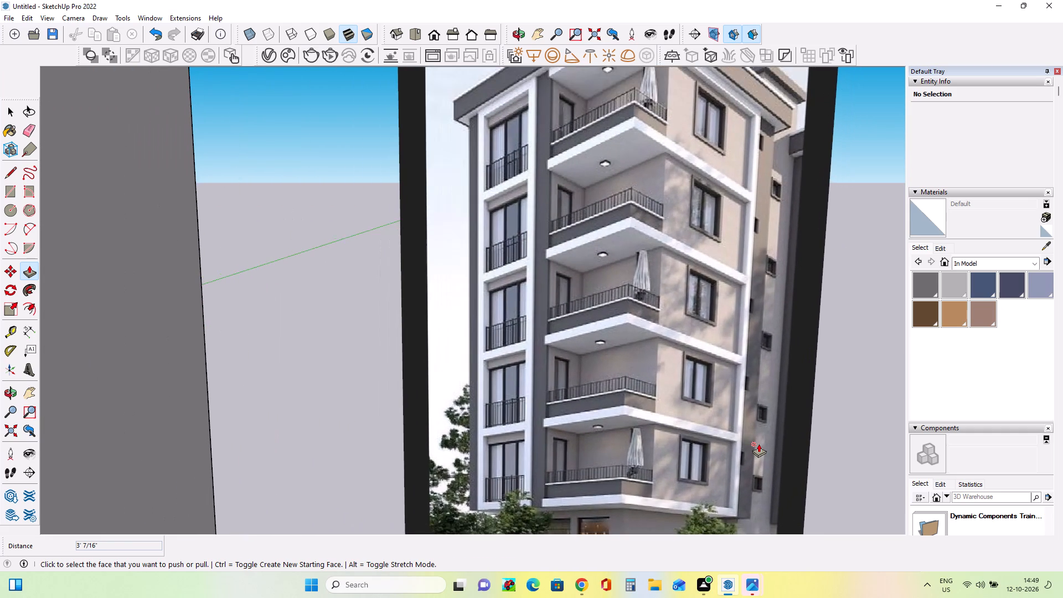
scroll(758, 444, down, 12)
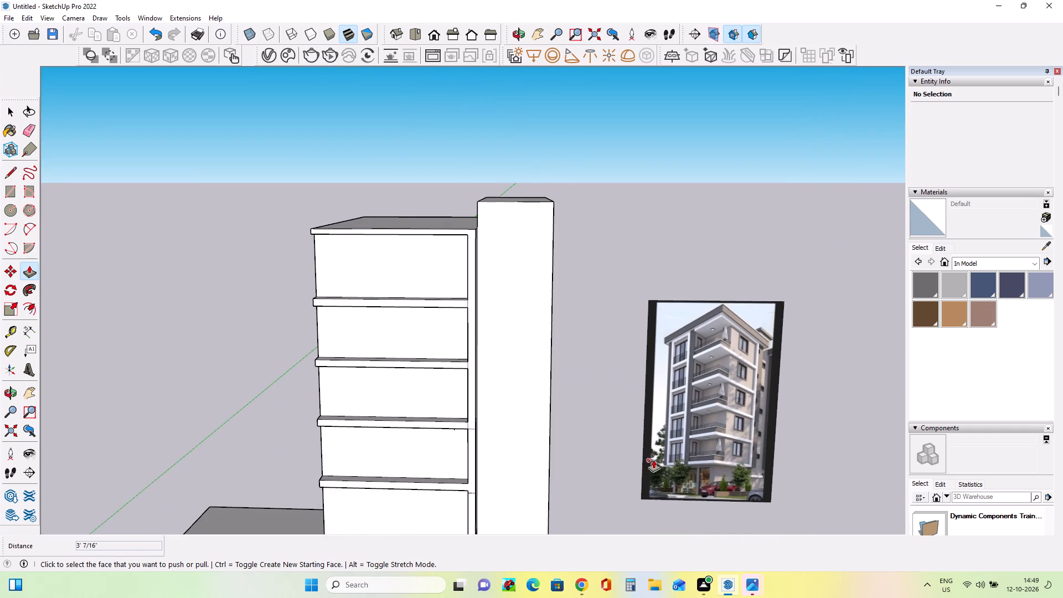
Pull the tall adjoining block's outer side face out about 1' 2 1/8".
middle_drag(637, 452, 567, 389)
scroll(553, 385, down, 1)
middle_drag(567, 422, 555, 422)
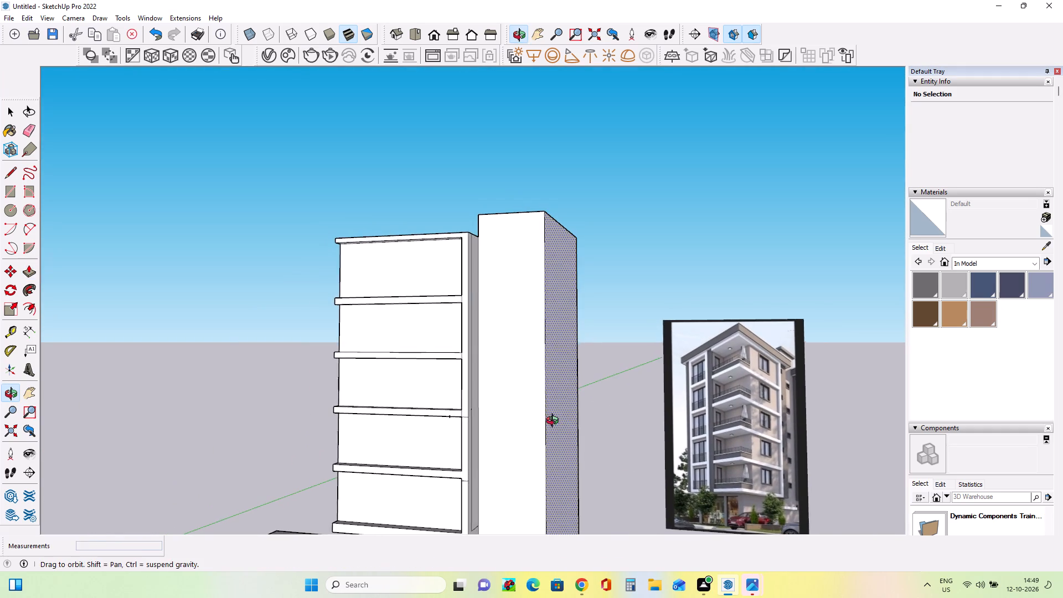
middle_drag(555, 422, 464, 423)
click(548, 436)
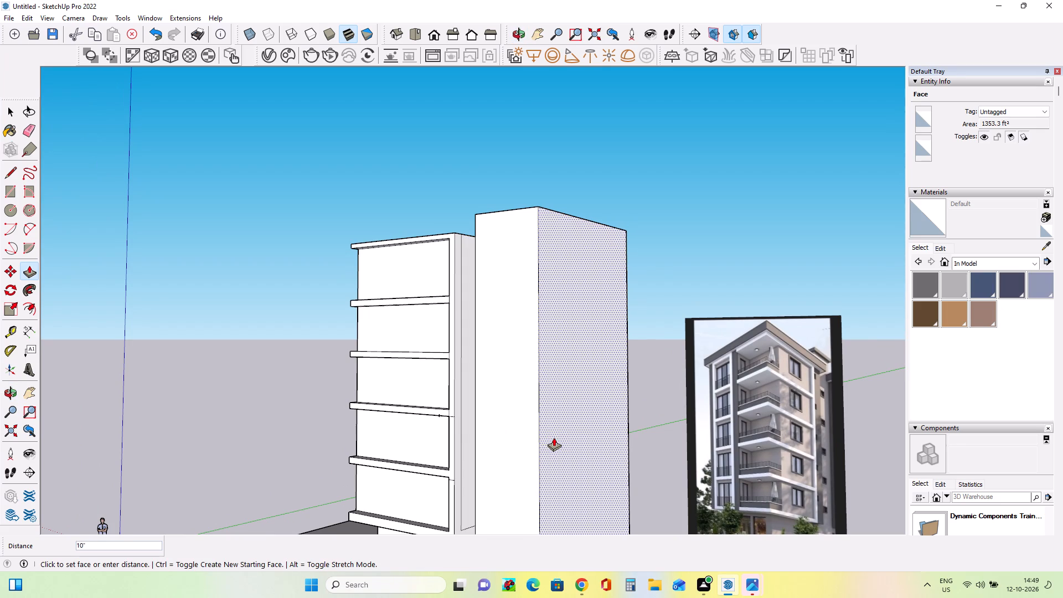
click(556, 439)
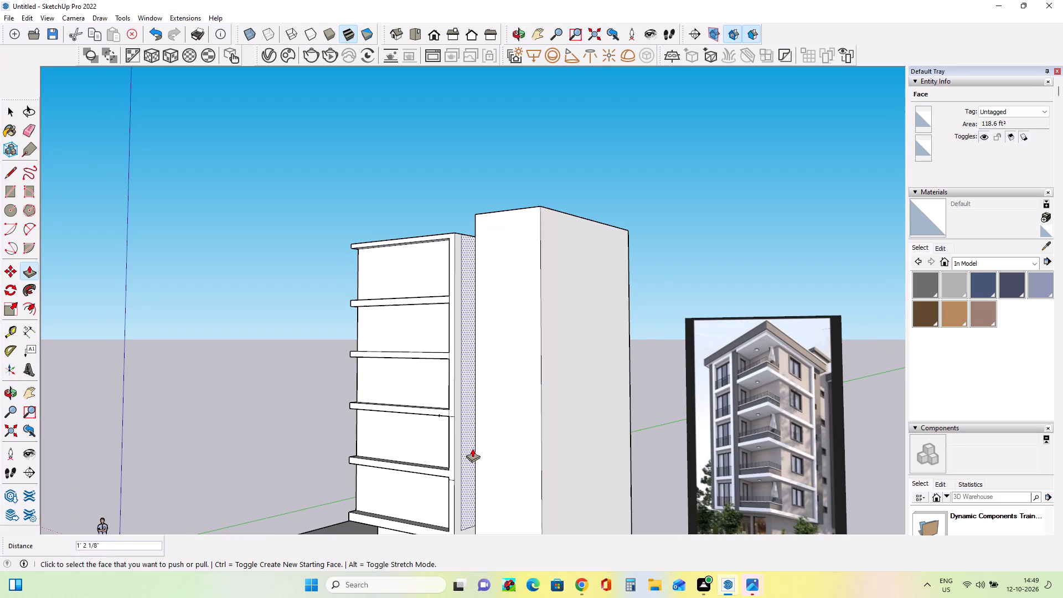
Pull the corner column's side face out about 3' 7 7/8" across the front of the tall block.
click(472, 448)
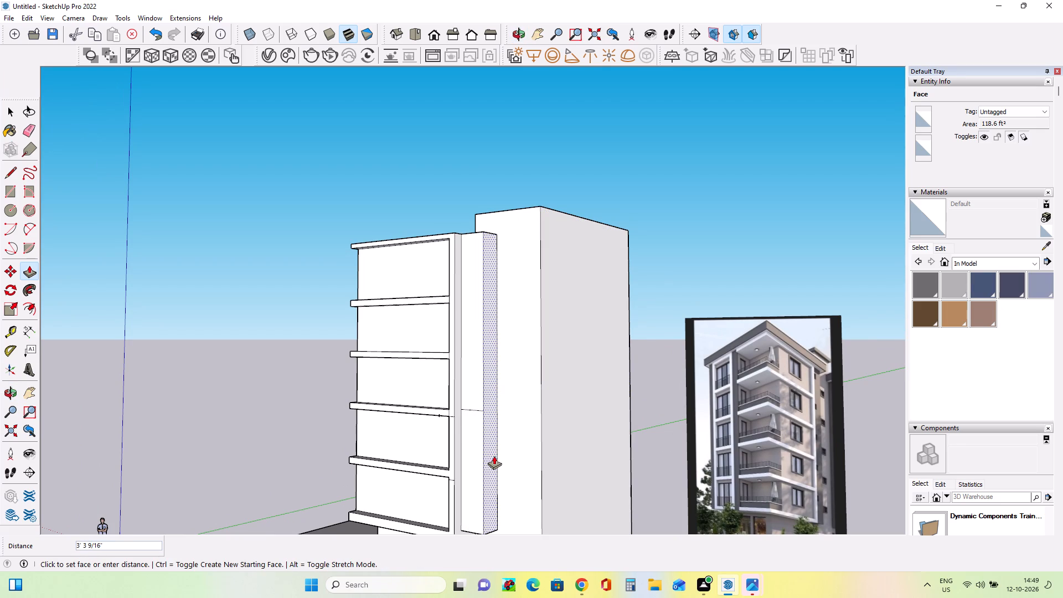
click(494, 456)
Examine the extended corner column against the facade and balconies in the reference image.
middle_drag(486, 474, 525, 483)
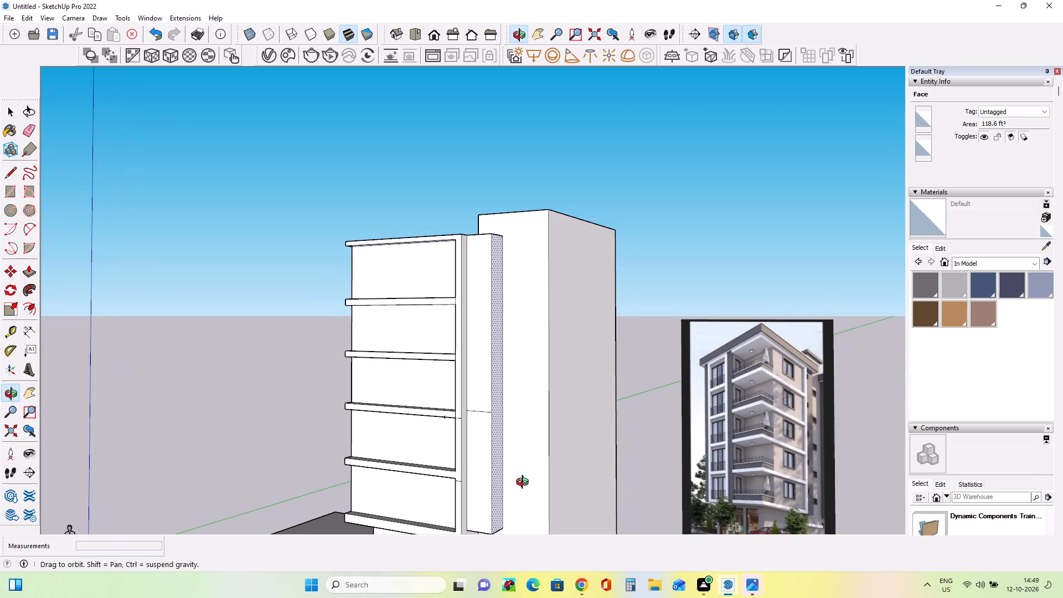
middle_drag(525, 483, 591, 475)
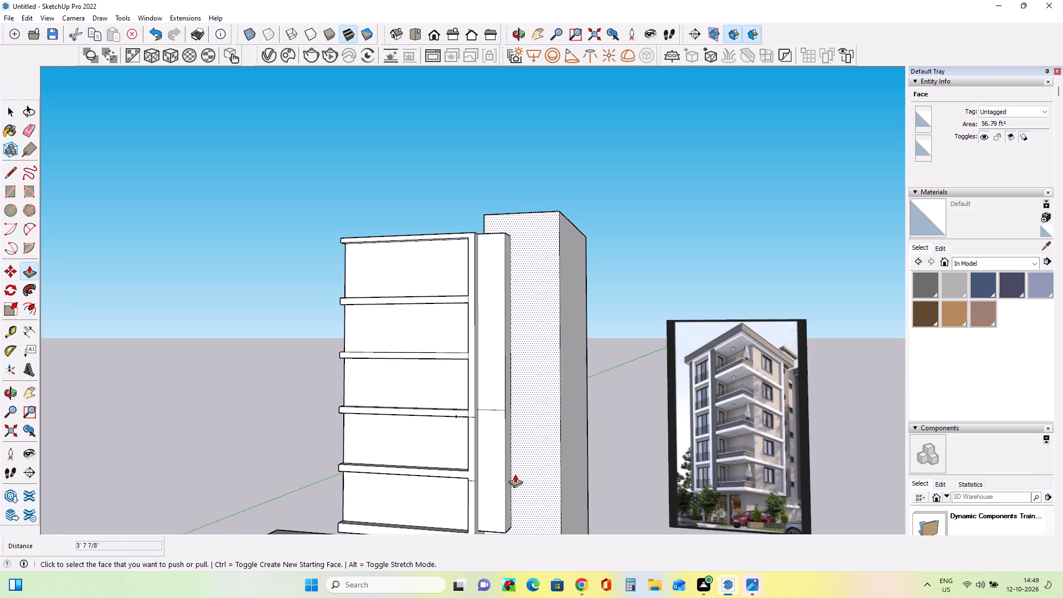
middle_drag(514, 471, 518, 501)
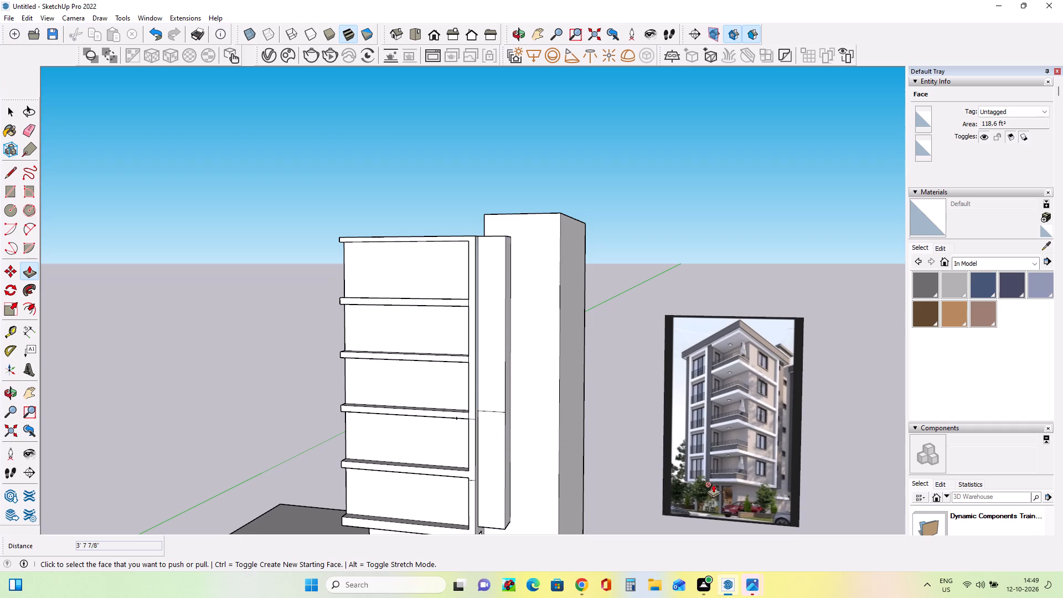
scroll(801, 434, up, 6)
scroll(801, 434, down, 1)
scroll(801, 434, up, 6)
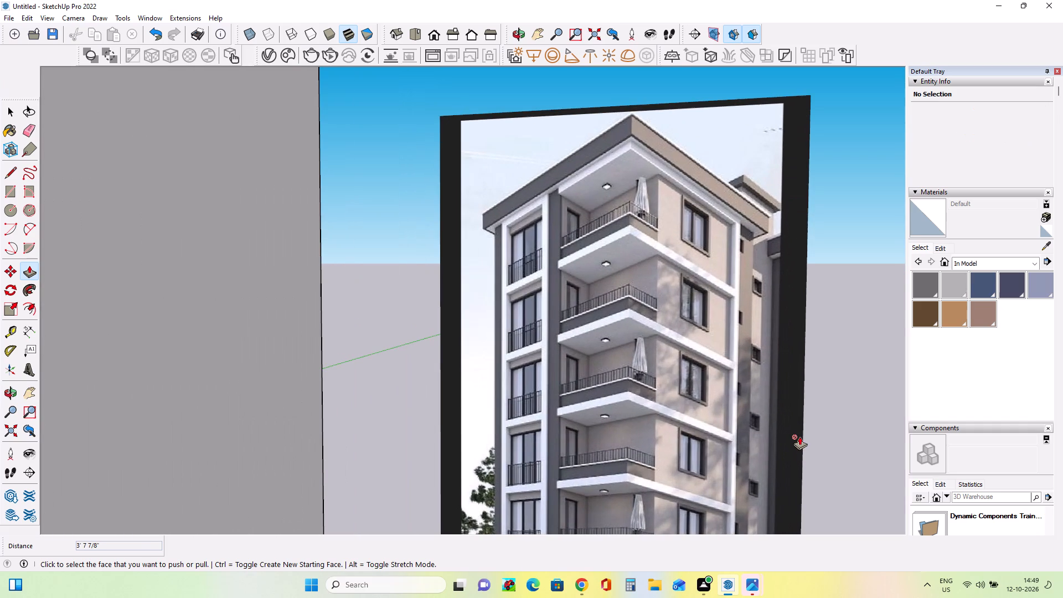
scroll(799, 436, down, 15)
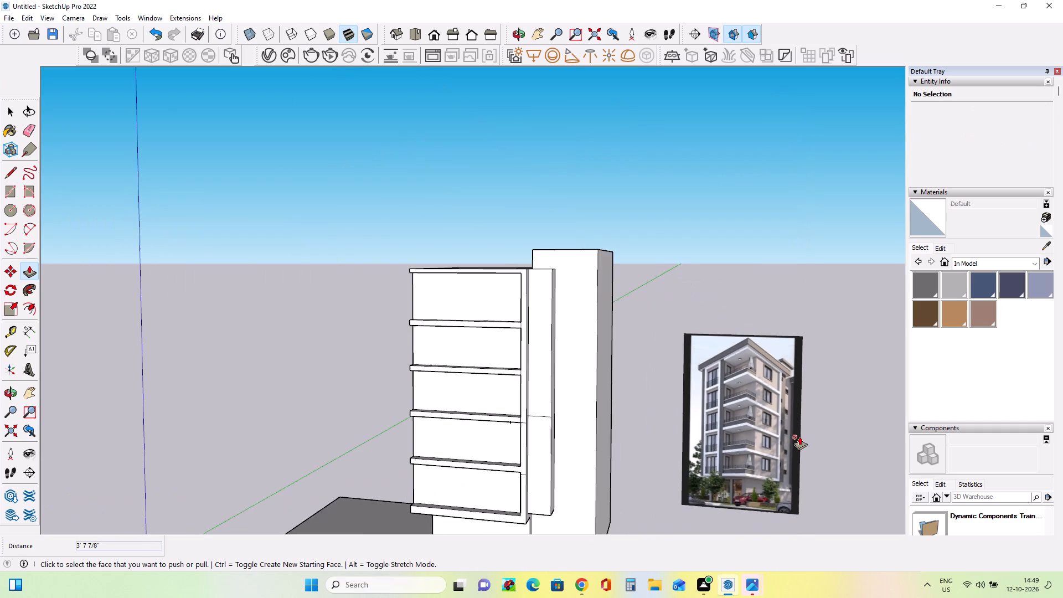
scroll(799, 436, down, 1)
middle_drag(596, 472, 420, 494)
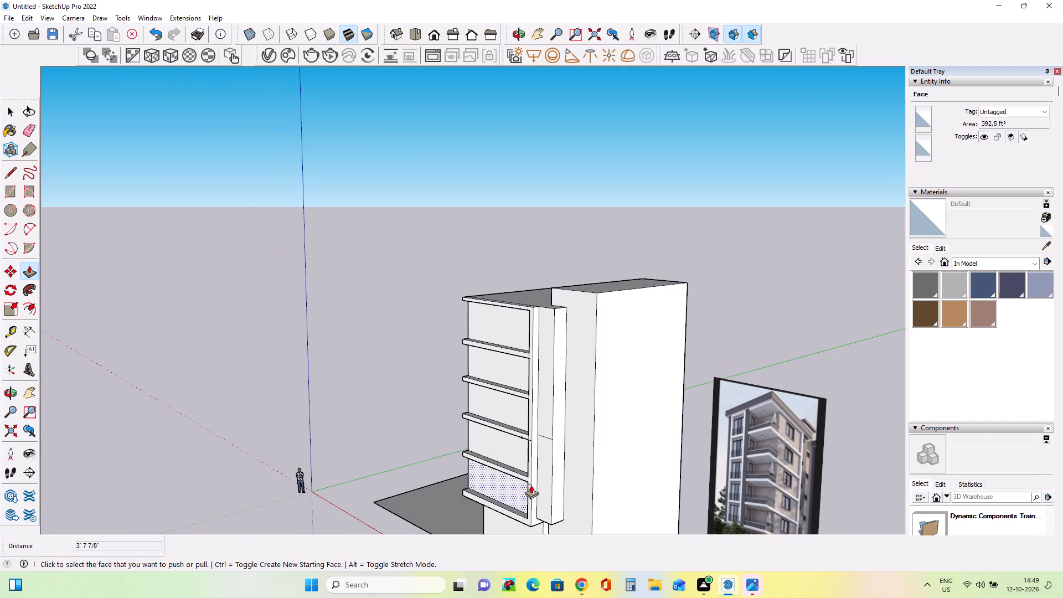
Pull the extended corner column's side face out about another 5 5/8".
click(559, 484)
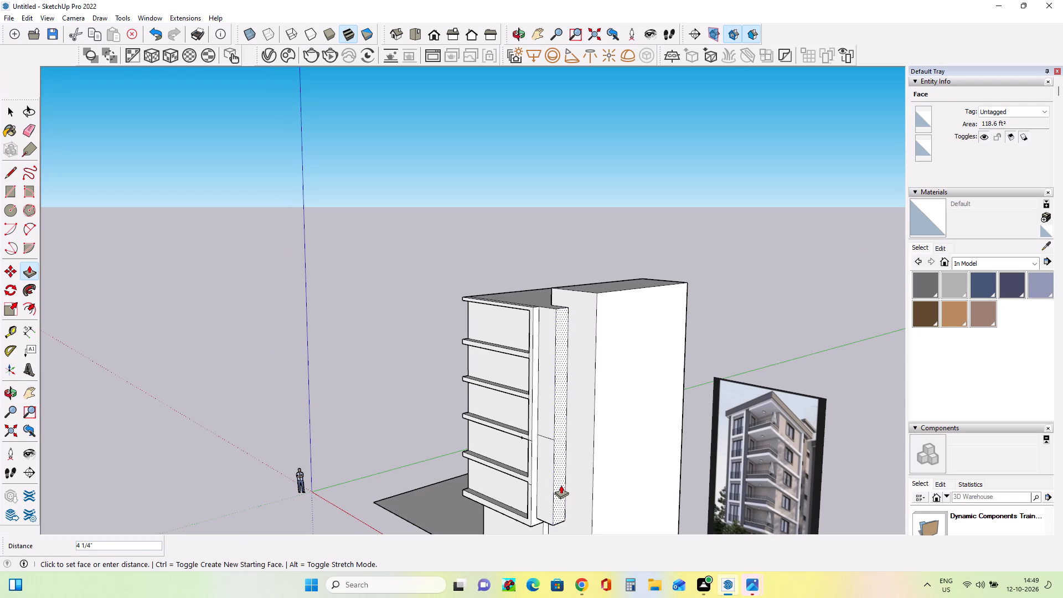
click(561, 486)
click(563, 487)
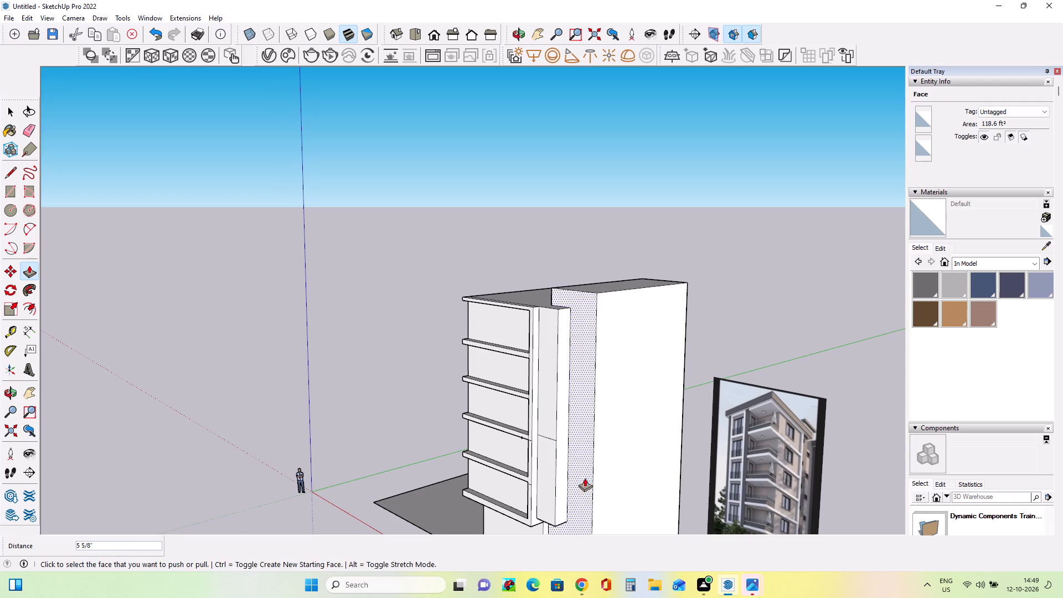
Examine the ground floor and overall massing in the reference image against the model.
middle_drag(592, 473, 709, 406)
scroll(591, 409, down, 8)
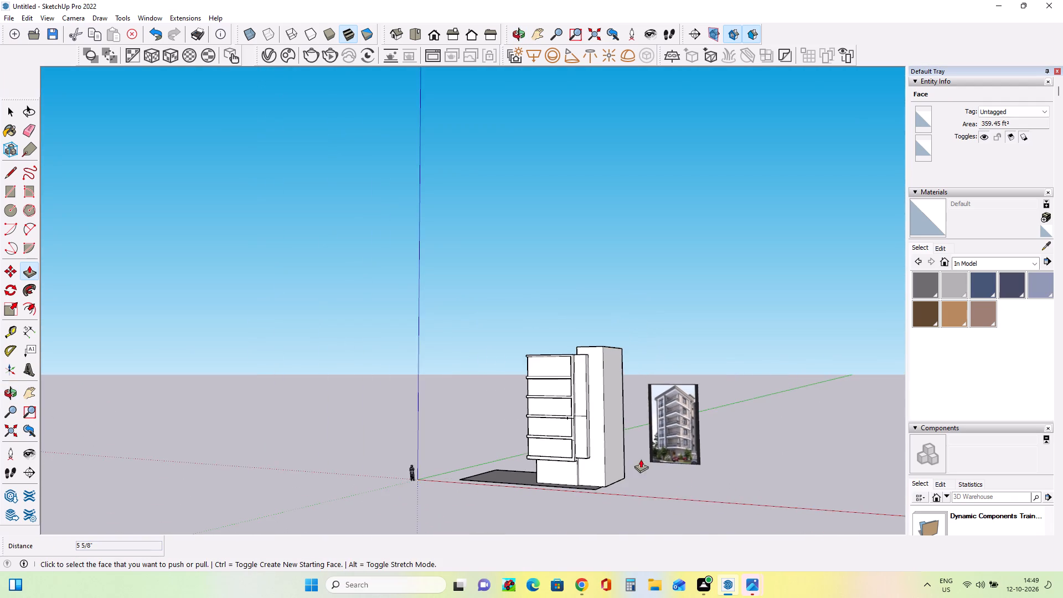
scroll(688, 483, up, 15)
scroll(699, 432, up, 4)
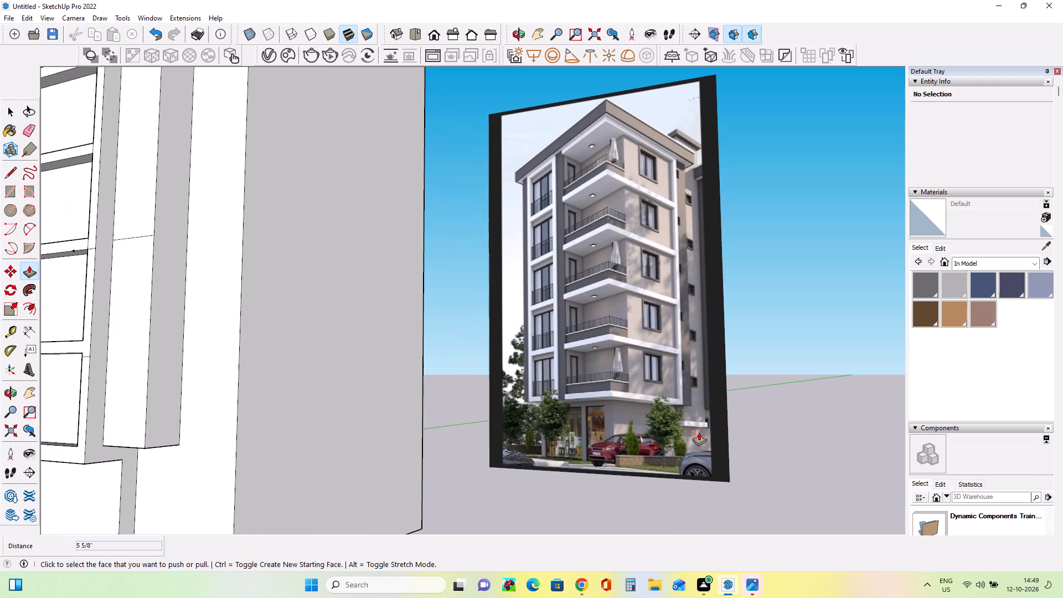
scroll(699, 432, down, 11)
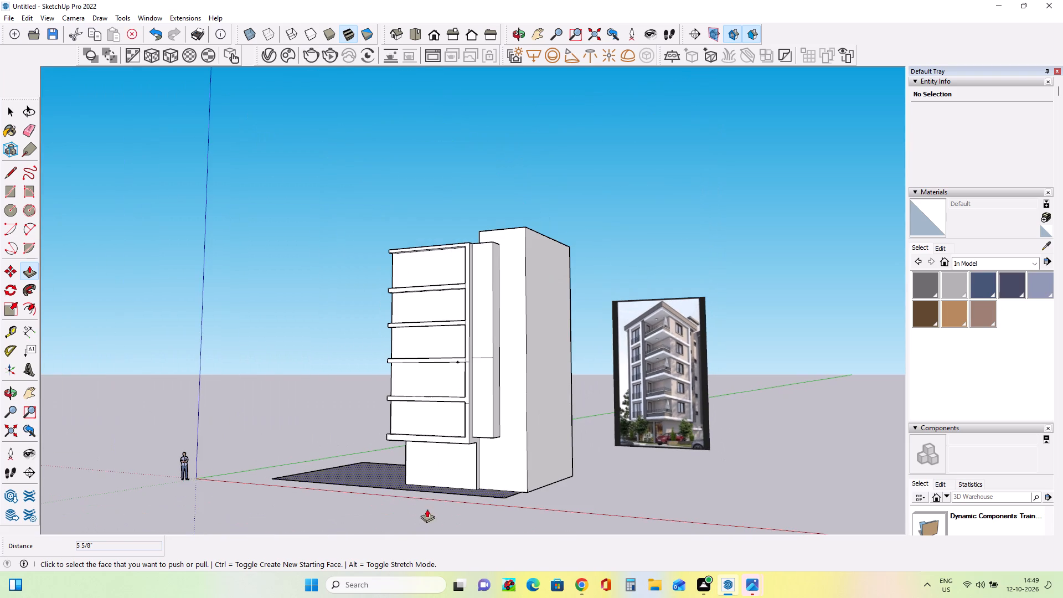
Draw a vertical line on the tall block's front face from the projecting column's lower outer corner down to the base.
scroll(493, 481, up, 1)
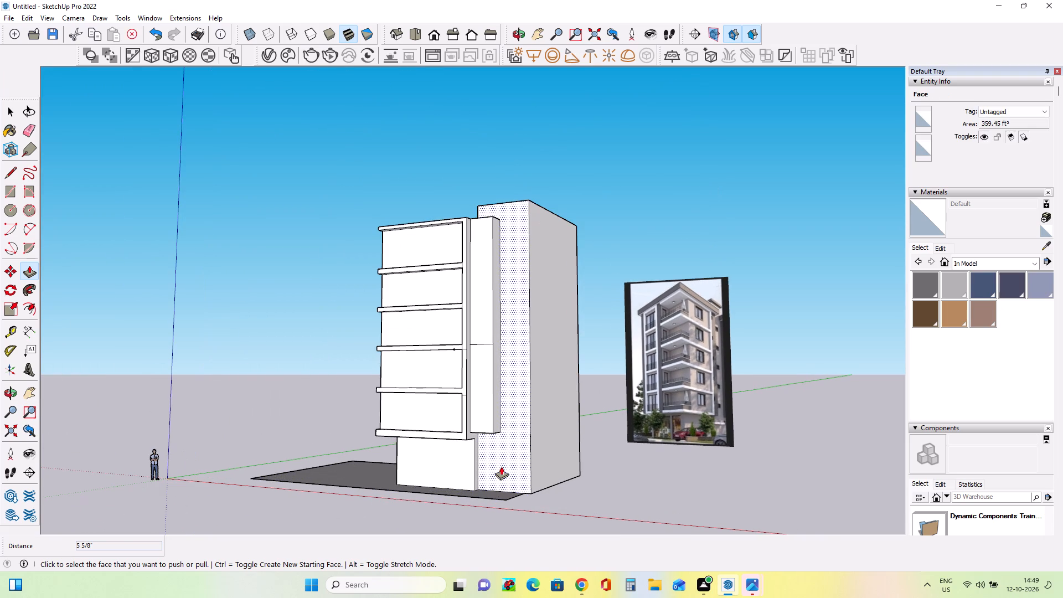
middle_drag(504, 457, 553, 391)
scroll(512, 451, up, 4)
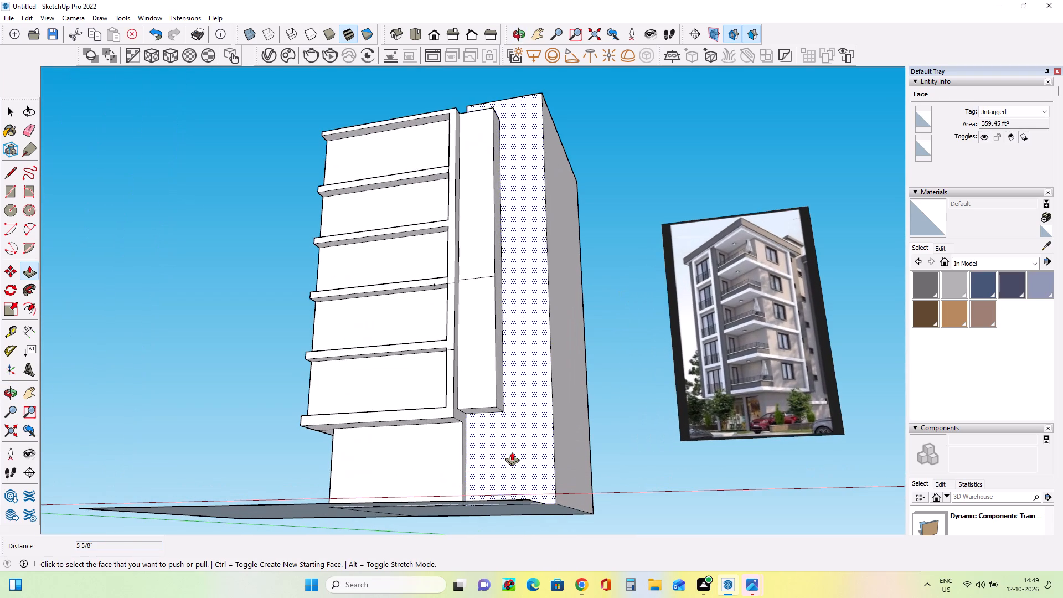
click(9, 178)
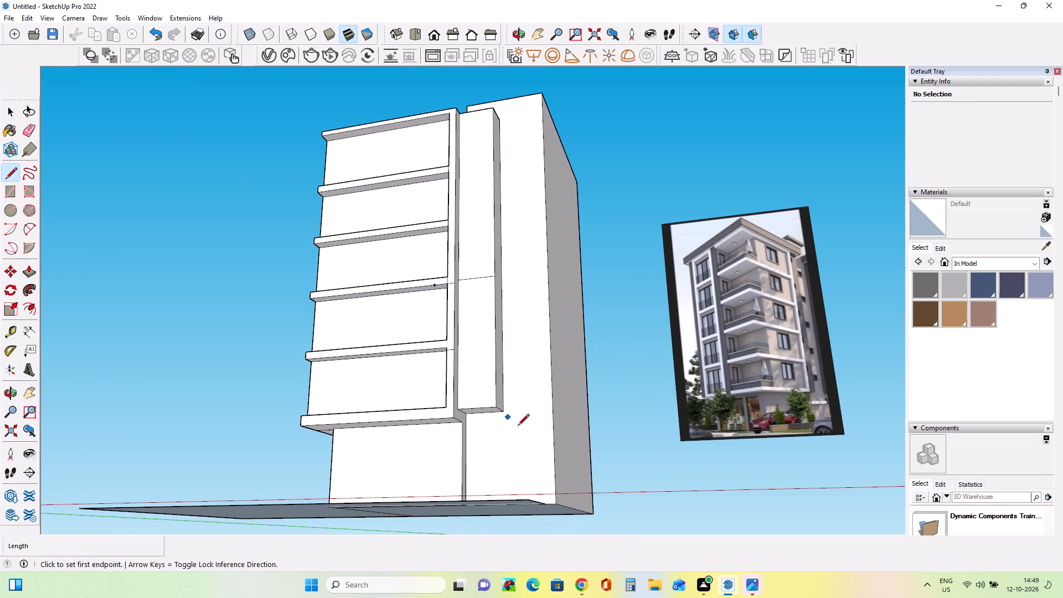
click(502, 411)
middle_drag(496, 498, 507, 573)
click(504, 508)
middle_drag(532, 498, 543, 519)
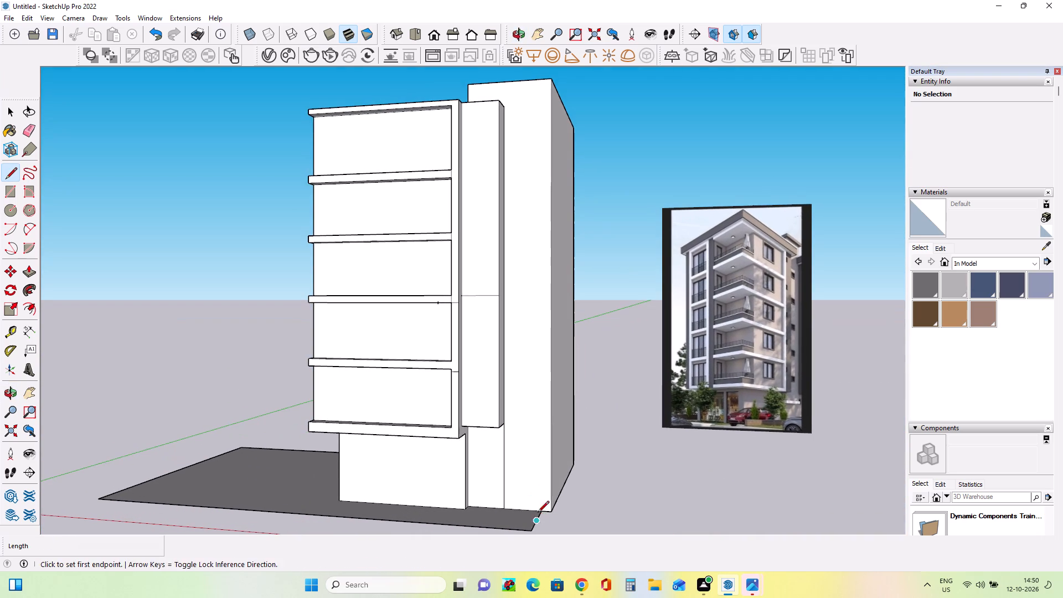
Push the tall block's ground-level face beneath the corner column inward about 6' 6 1/4".
click(30, 272)
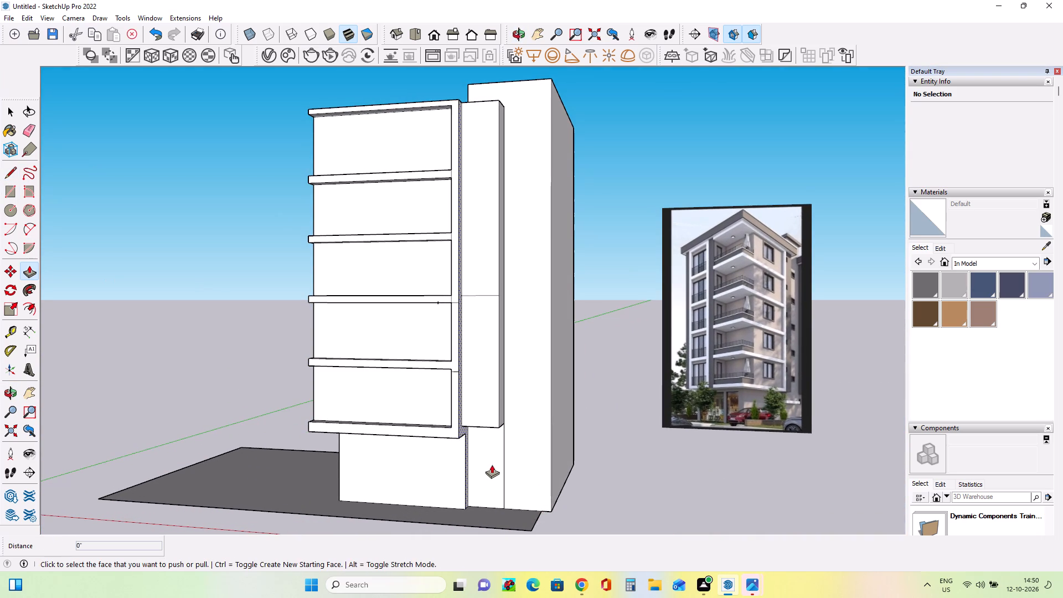
click(492, 465)
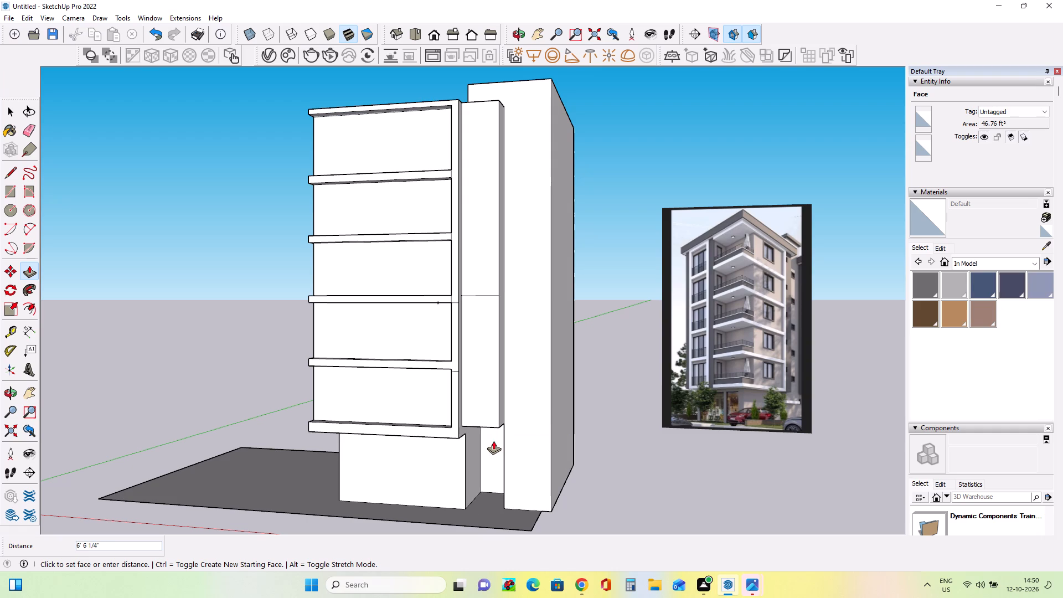
click(493, 441)
Pull the tall block's outer side face out about 6' 15/16" to widen the block.
middle_drag(535, 474, 589, 491)
middle_drag(621, 444, 529, 461)
click(559, 443)
click(605, 461)
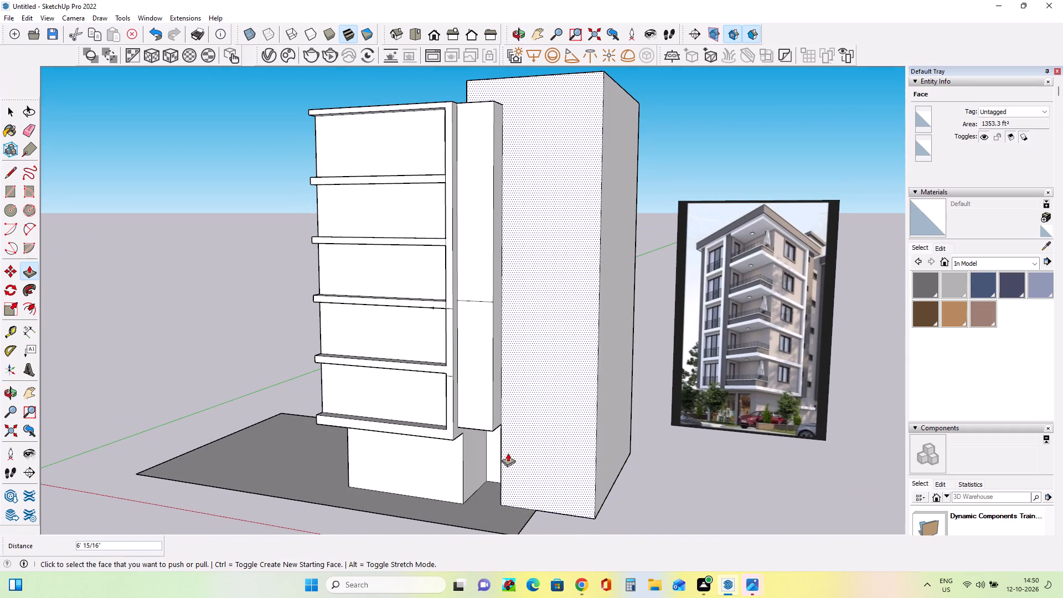
Push the recessed ground-level face beneath the corner column in about another 10' 3".
middle_drag(508, 453, 616, 432)
scroll(502, 465, up, 3)
click(498, 469)
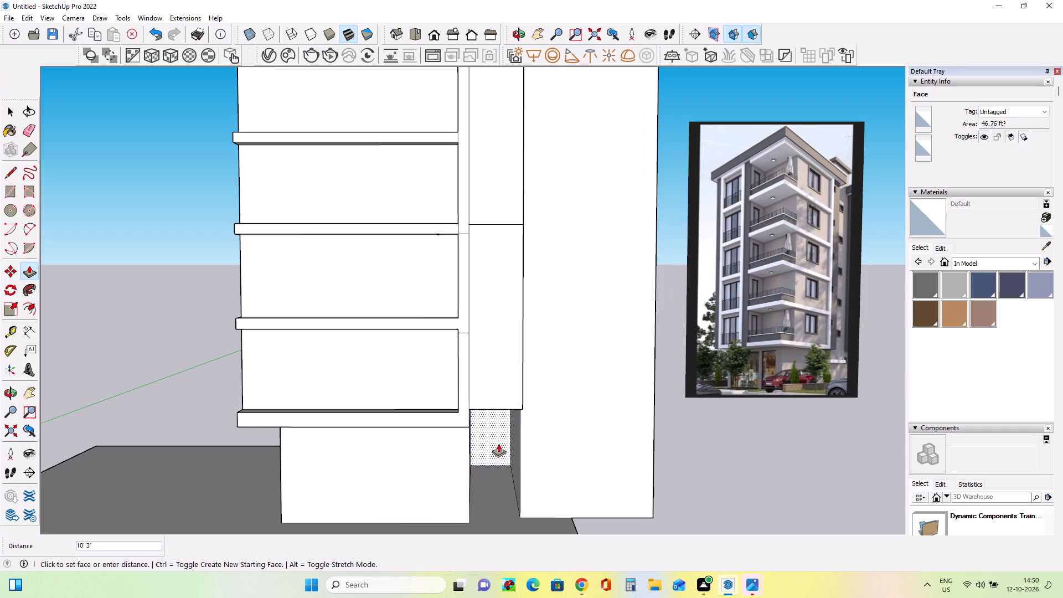
click(498, 444)
Raise the tall block's top face about 8 5/16".
middle_drag(602, 448, 510, 475)
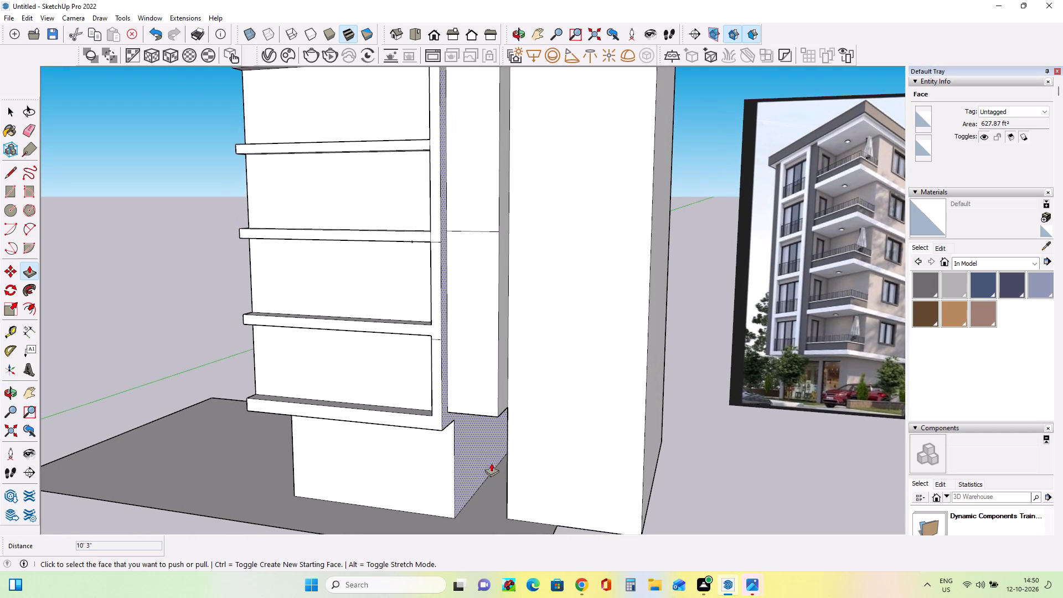
scroll(472, 444, up, 4)
scroll(568, 426, down, 12)
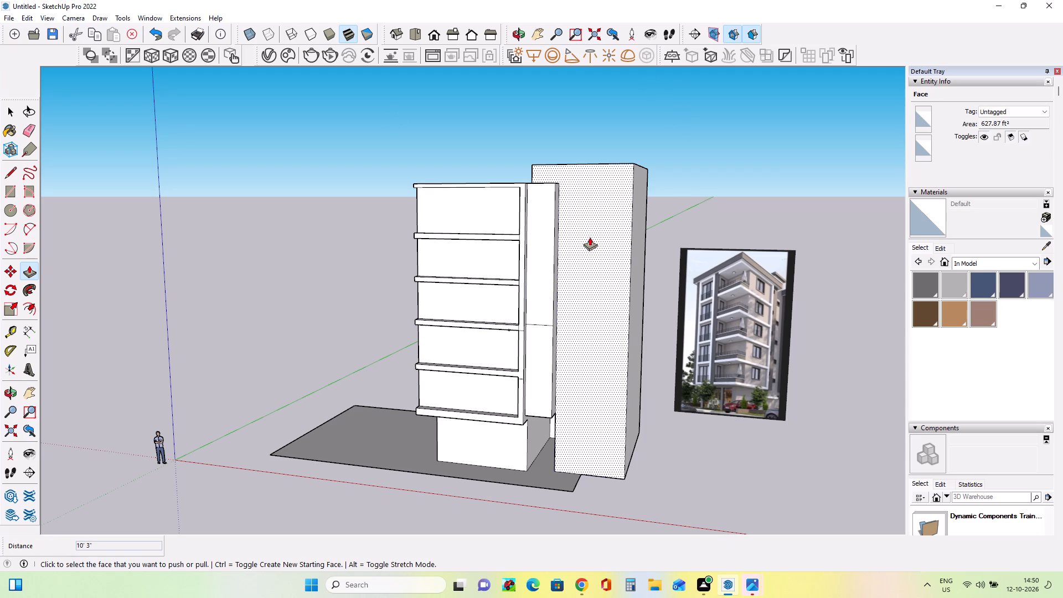
middle_drag(590, 237, 380, 307)
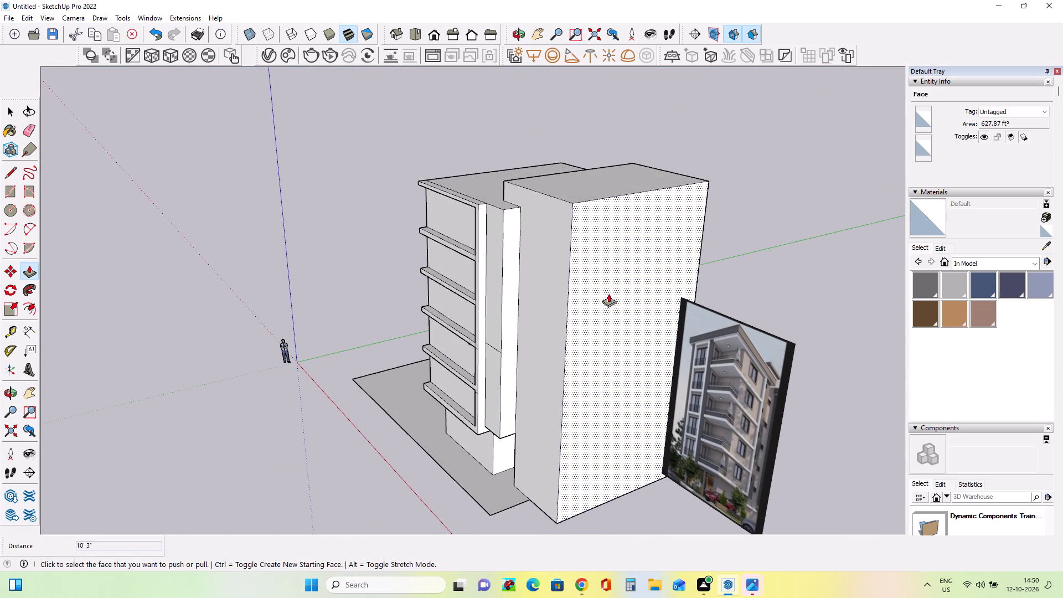
middle_drag(582, 266, 663, 272)
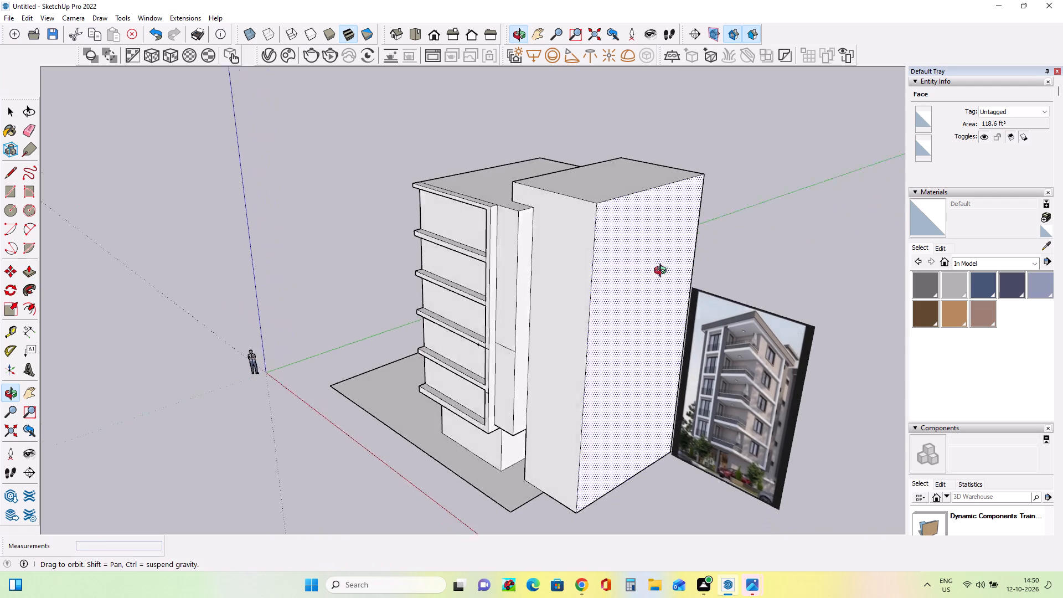
middle_drag(663, 272, 679, 265)
click(605, 174)
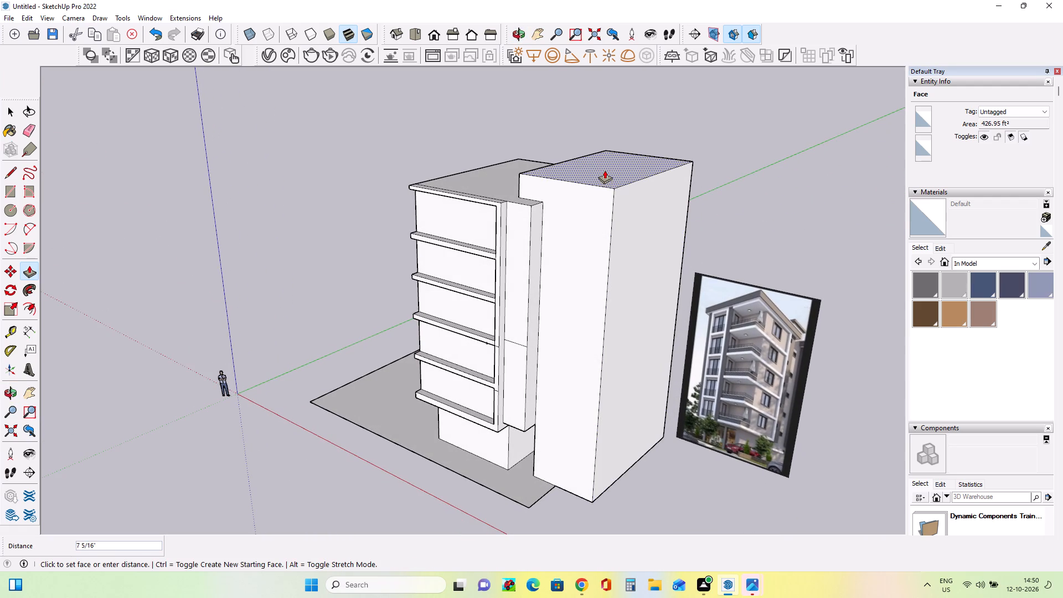
click(605, 170)
Draw a vertical line about 3' 8 3/4" long on the tall block's front face, from the corner column's top outer corner to the top edge.
middle_drag(575, 256, 579, 251)
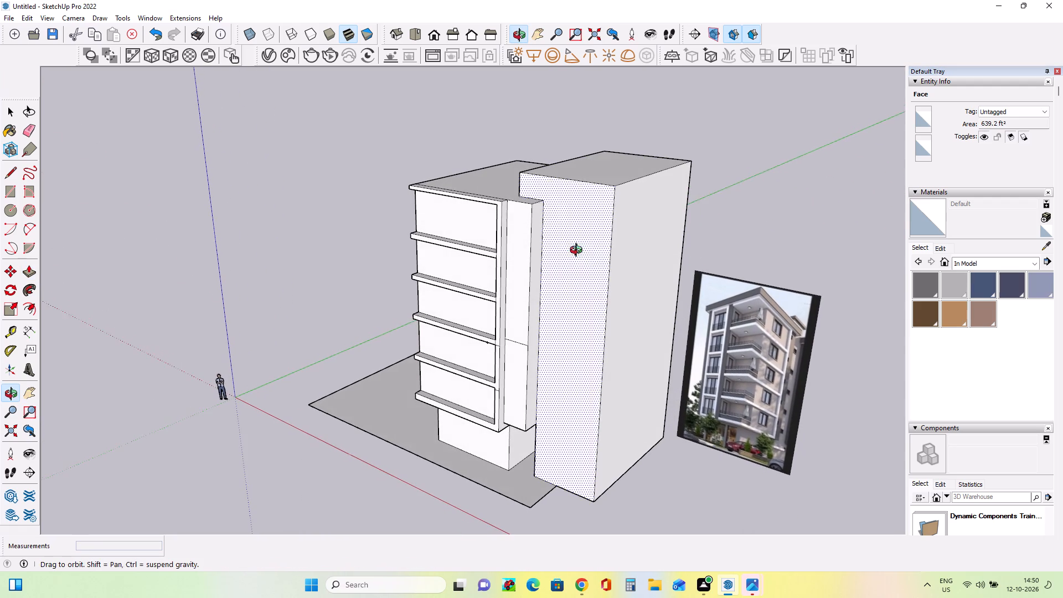
middle_drag(579, 251, 579, 250)
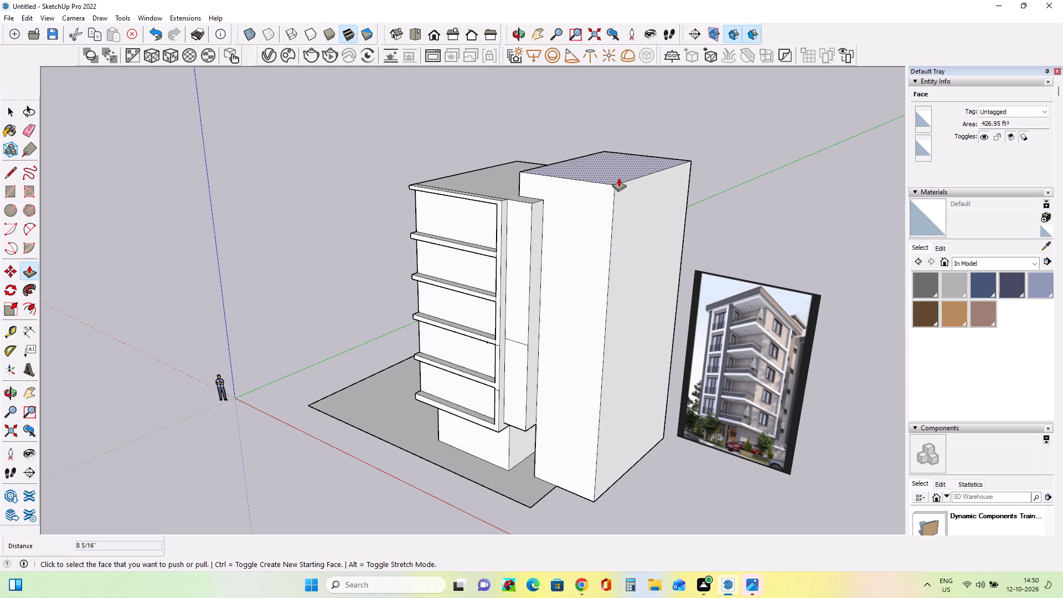
middle_drag(594, 168, 594, 168)
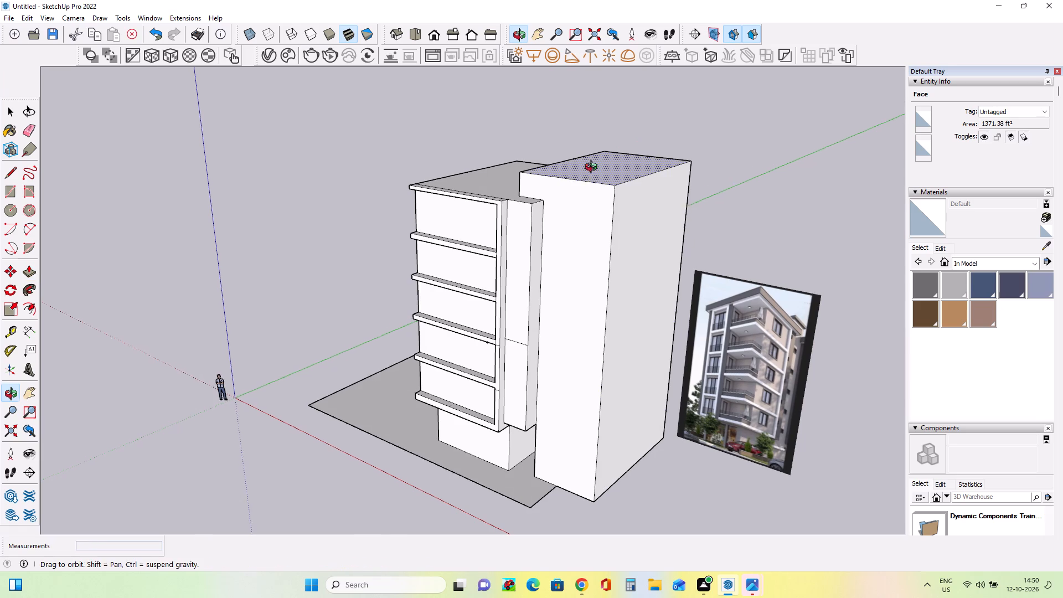
middle_drag(594, 168, 597, 179)
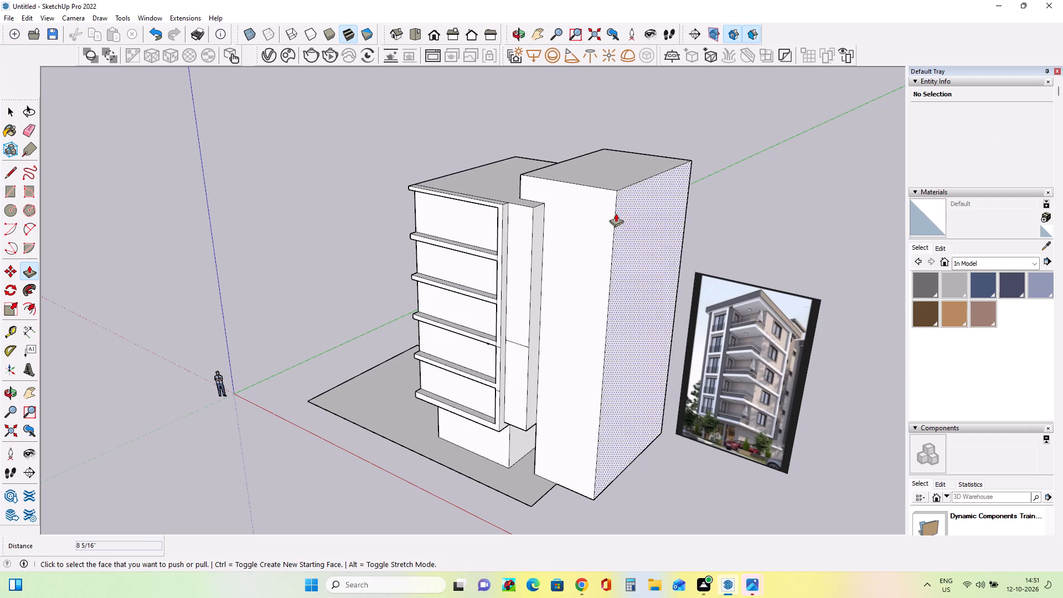
scroll(494, 206, up, 4)
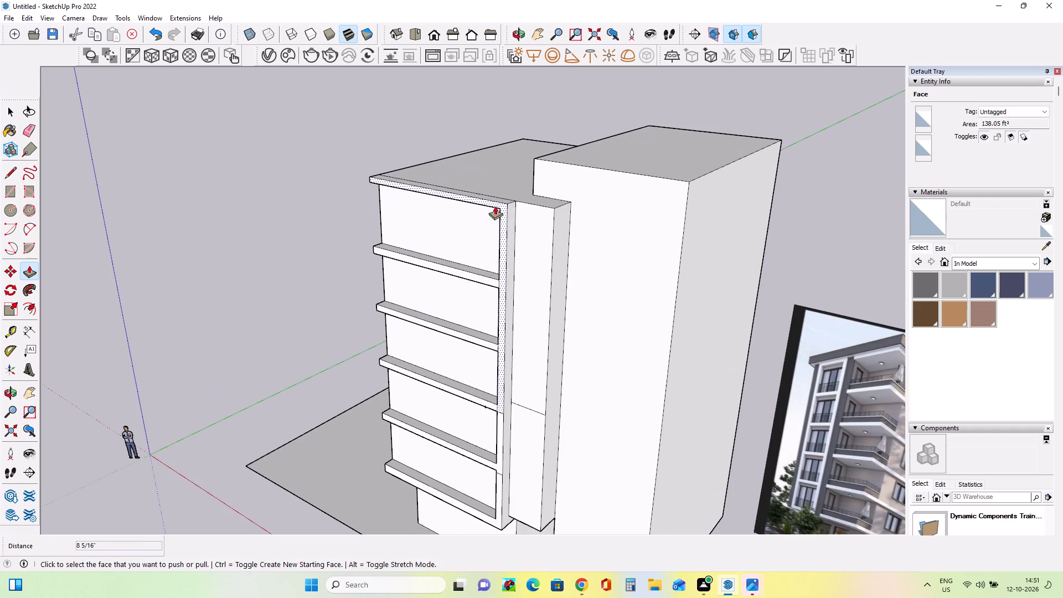
middle_drag(572, 192, 607, 219)
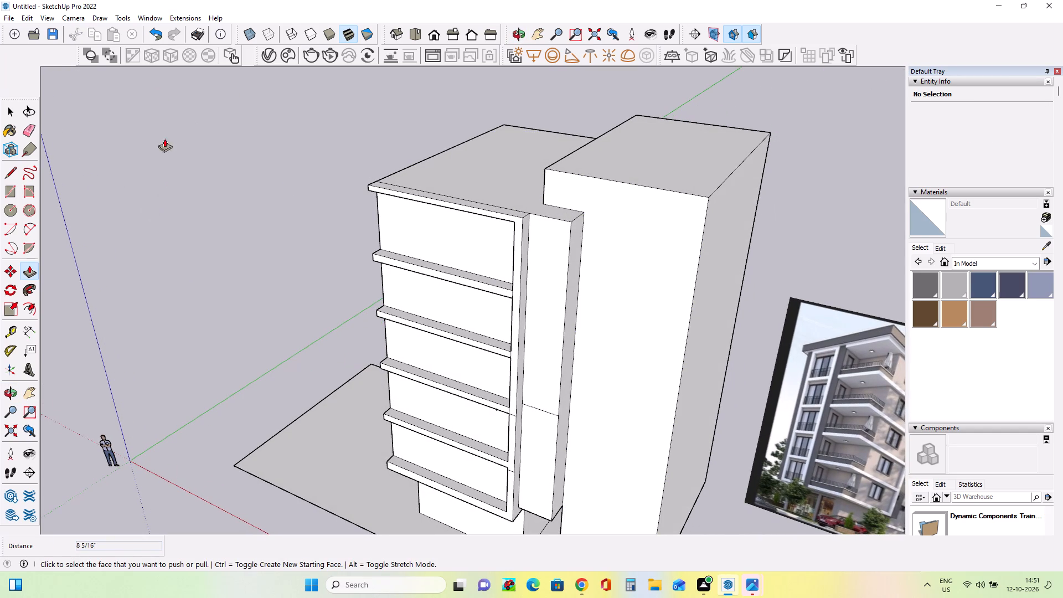
click(9, 176)
middle_drag(571, 155, 587, 185)
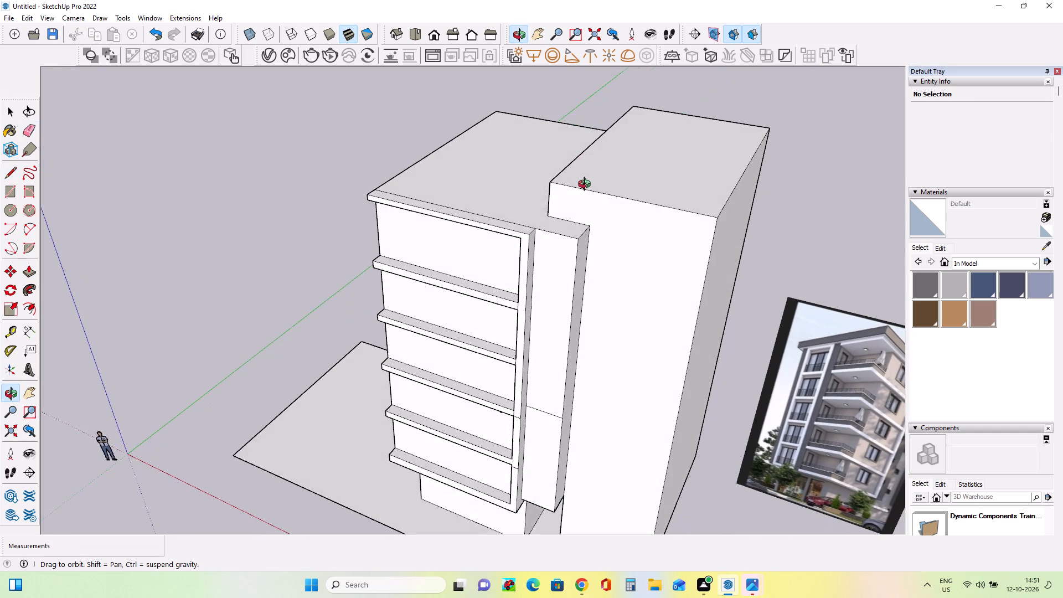
middle_drag(587, 185, 590, 192)
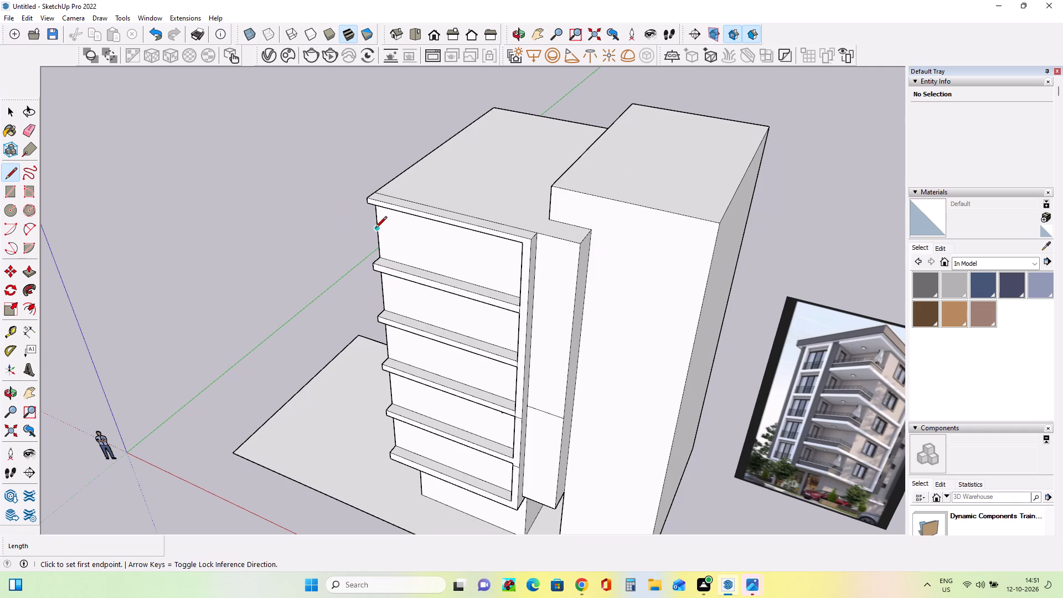
scroll(593, 206, up, 3)
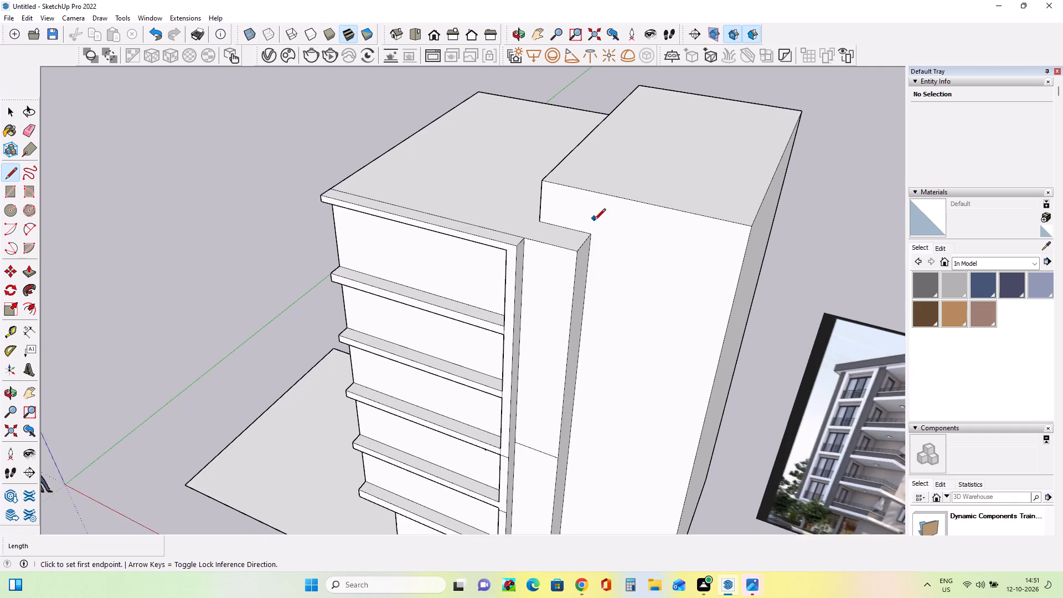
click(587, 236)
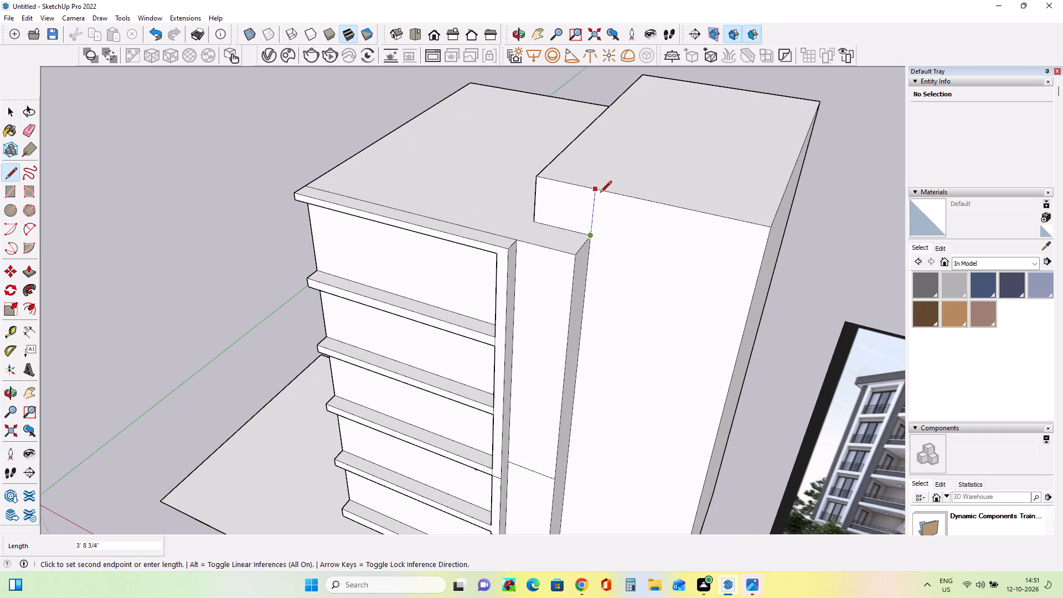
click(590, 192)
Push the narrow face above the corner column back about 26' 1 3/16" to cut away that part of the tall block.
middle_drag(598, 247, 677, 222)
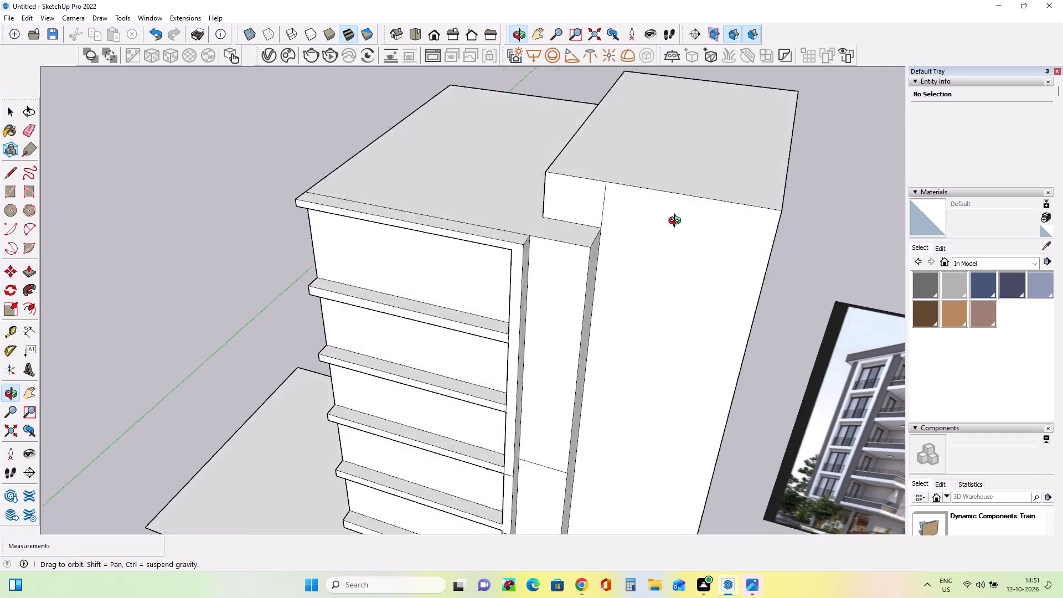
middle_drag(677, 222, 711, 208)
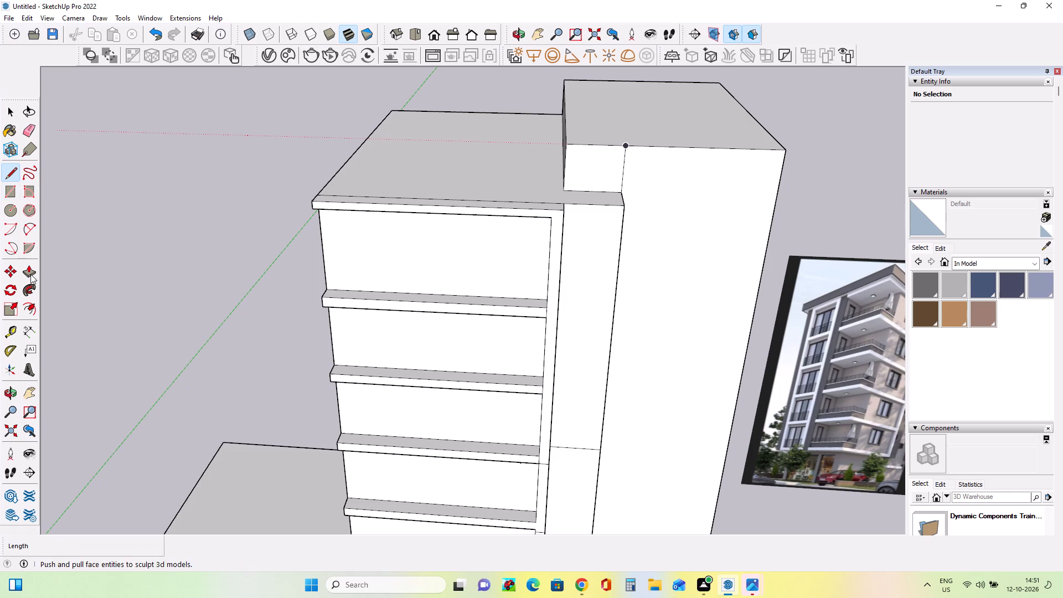
click(31, 272)
click(587, 174)
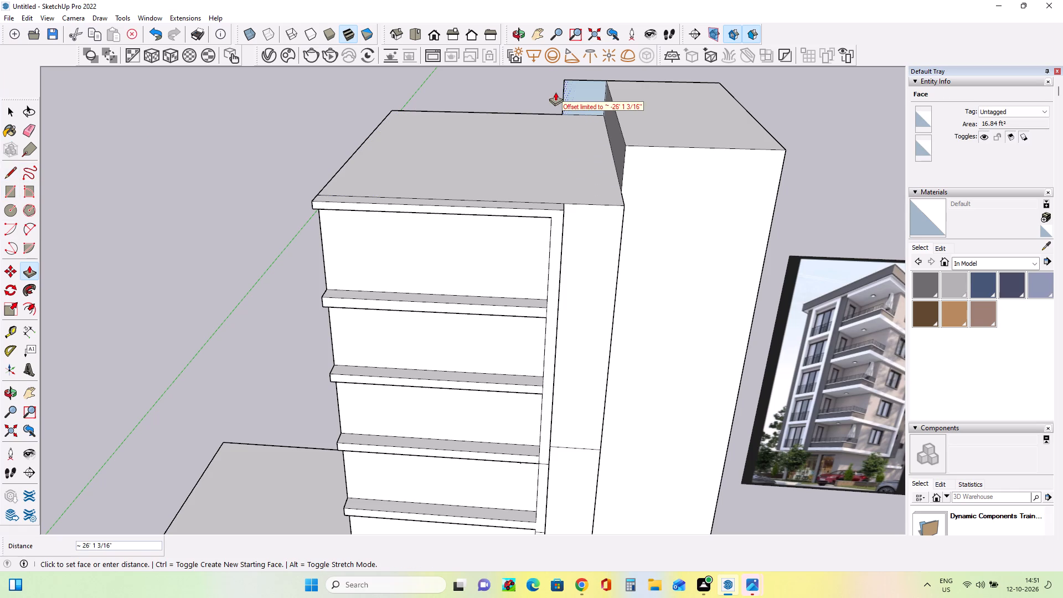
click(555, 90)
Push the tall block's front face back about 3' 11/16".
middle_drag(603, 116, 564, 81)
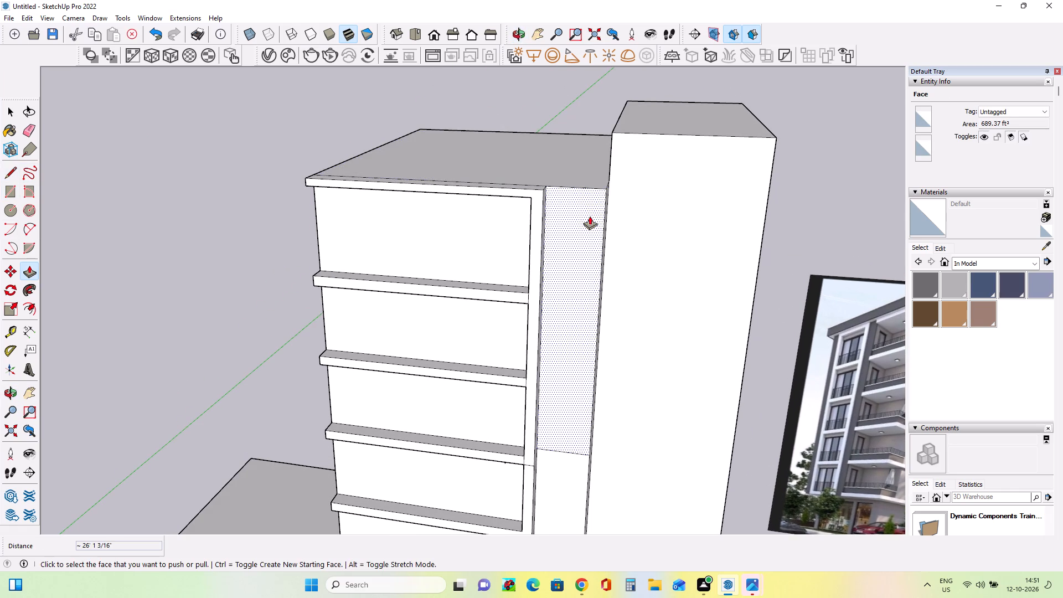
middle_drag(590, 189, 585, 150)
scroll(586, 149, down, 6)
middle_drag(601, 187, 610, 244)
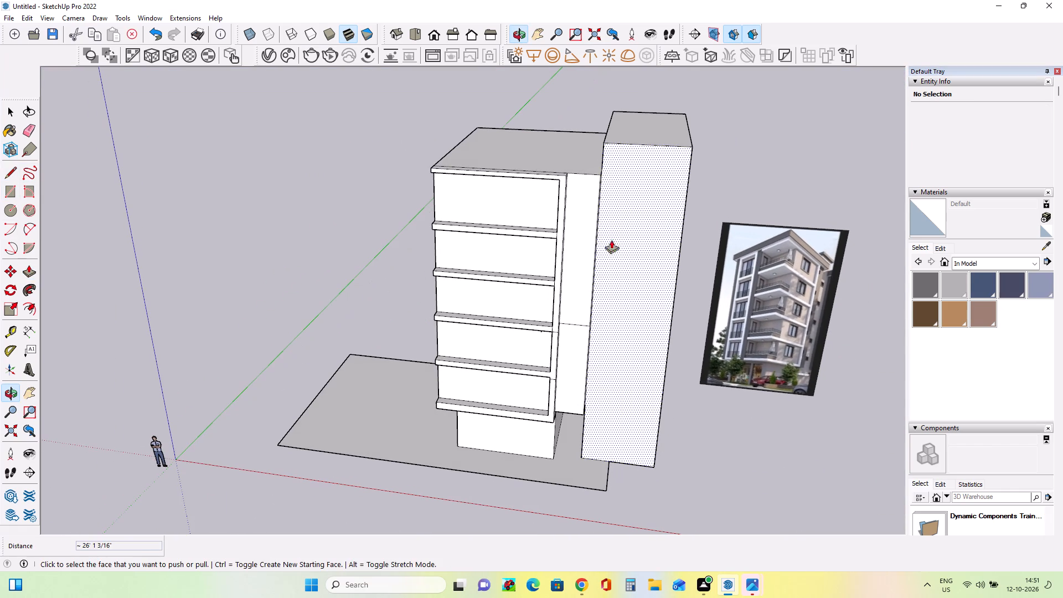
click(619, 219)
click(621, 213)
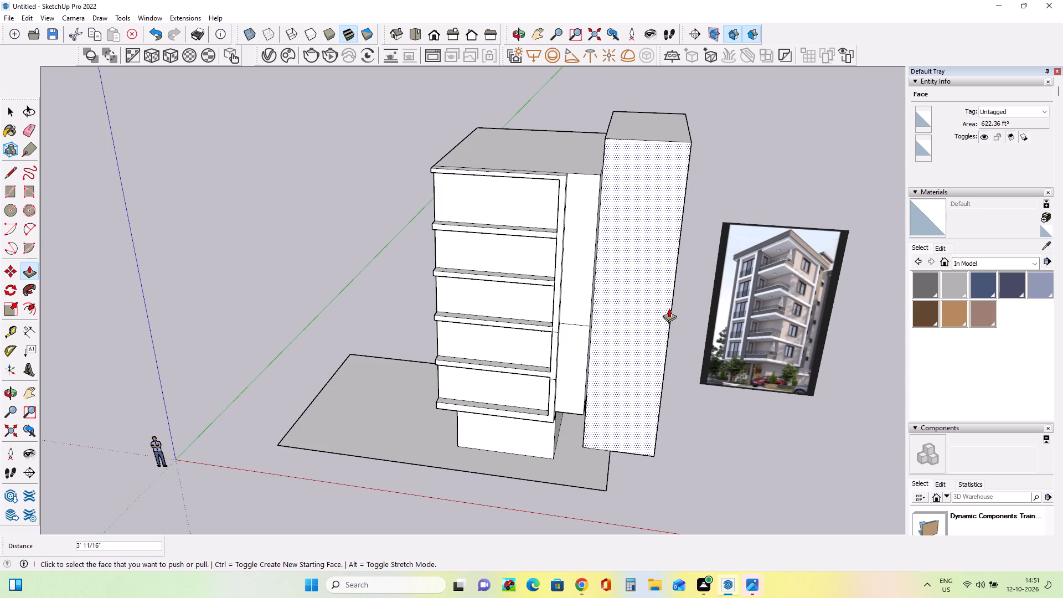
Examine the tall block and corner column from several sides against the reference image.
middle_drag(646, 297, 731, 225)
middle_drag(631, 276, 679, 276)
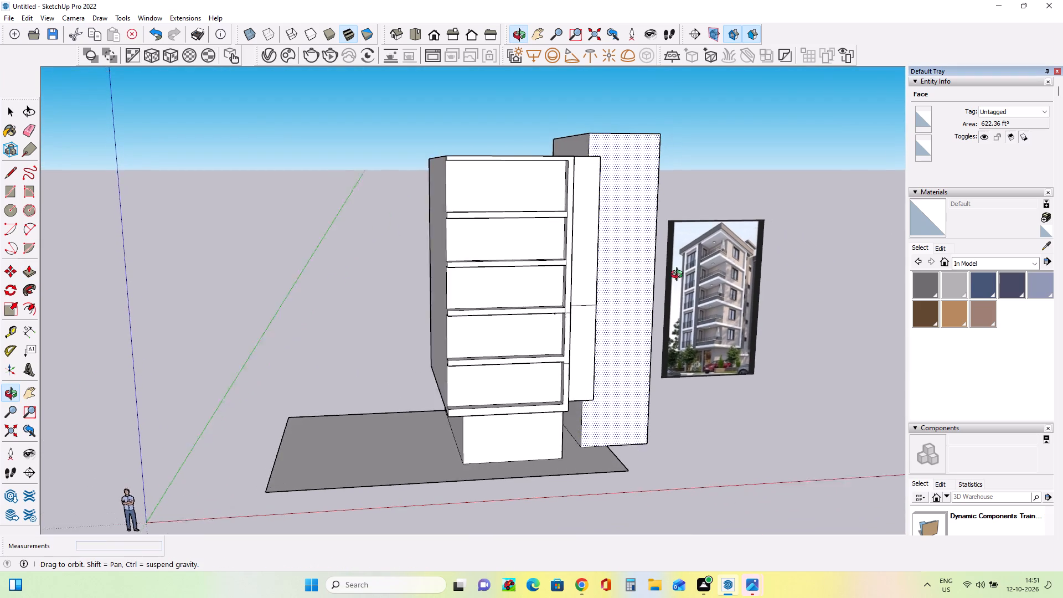
middle_drag(679, 276, 741, 273)
middle_drag(675, 284, 406, 326)
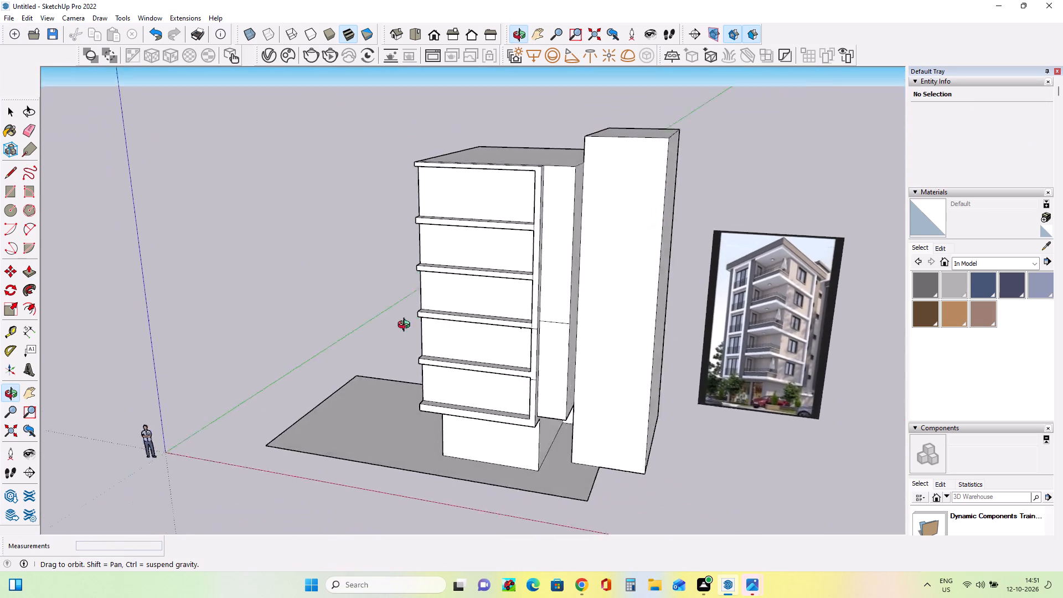
middle_drag(406, 326, 300, 342)
click(539, 311)
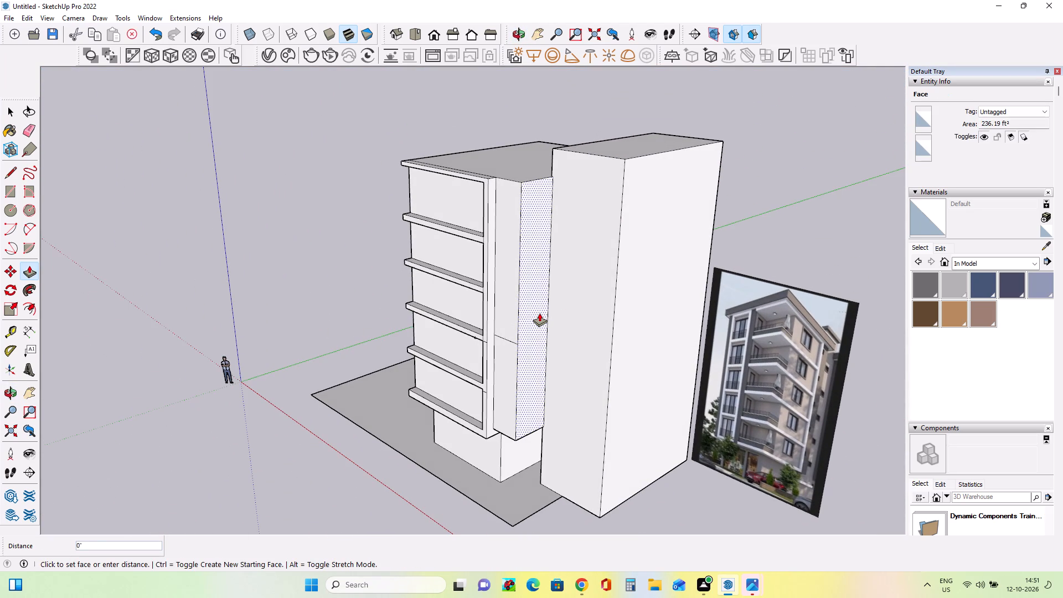
key(Escape)
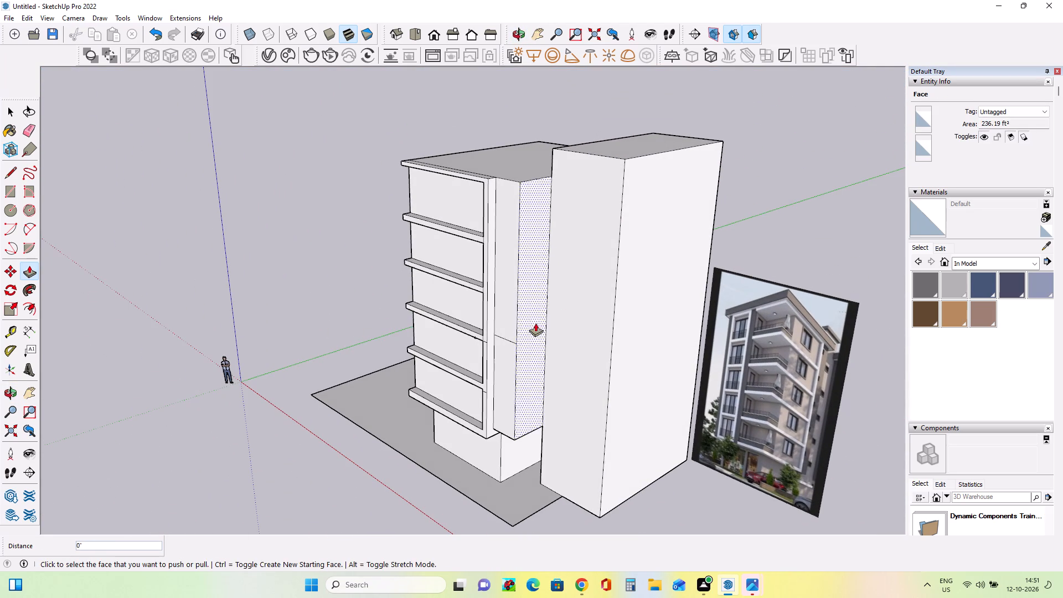
Pull the top balcony slab's end face out slightly past the building's side wall.
middle_drag(364, 298, 606, 296)
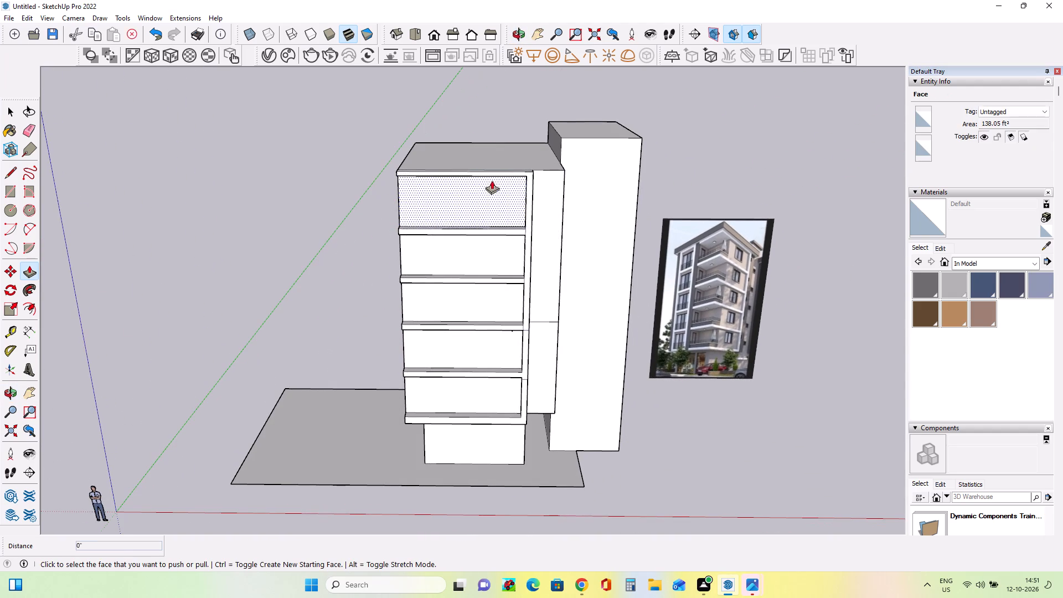
middle_drag(493, 181, 523, 235)
middle_drag(501, 181, 687, 142)
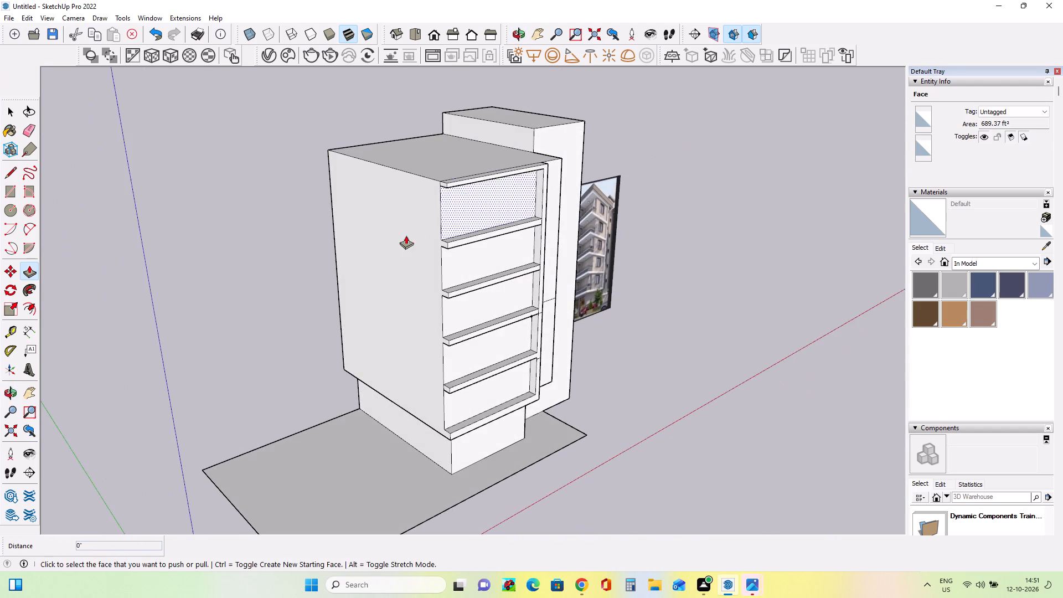
middle_drag(412, 236, 635, 203)
scroll(514, 159, up, 7)
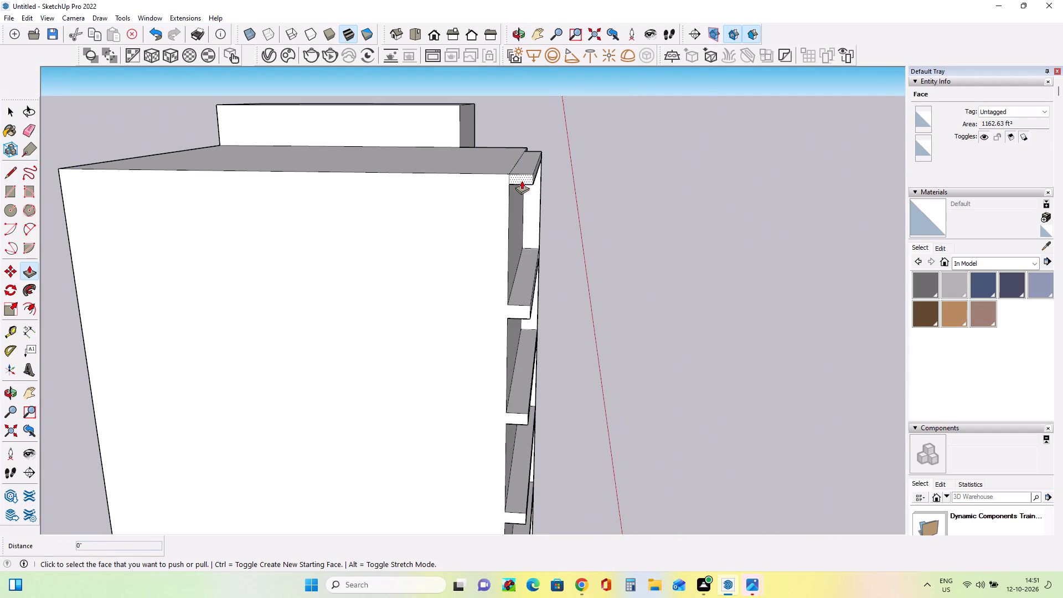
click(522, 176)
click(520, 182)
Pull the top slab's end face out about another 1' 1 3/16" beyond the side wall.
middle_drag(414, 232, 458, 231)
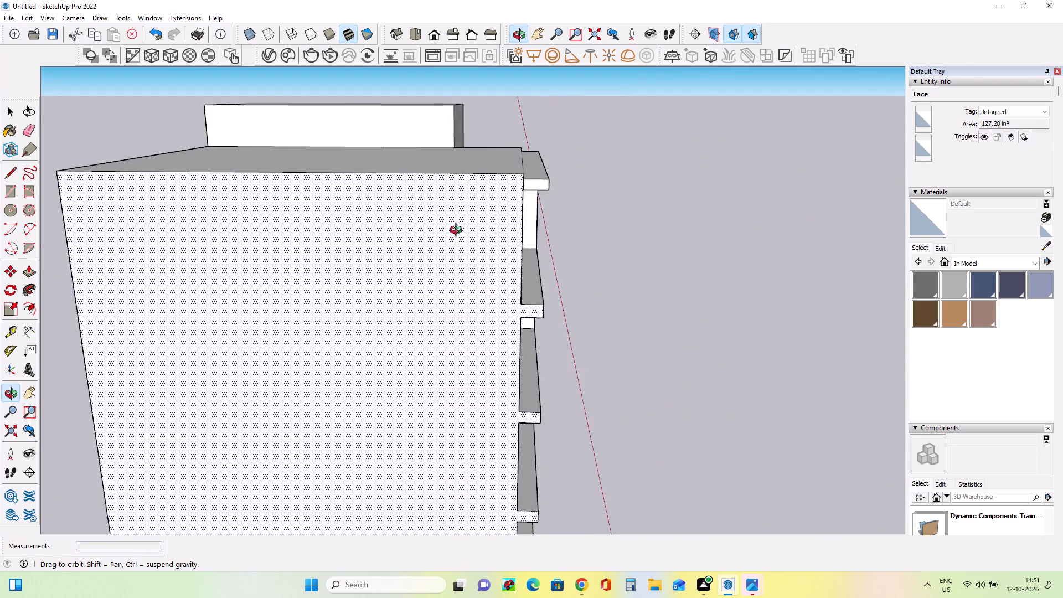
middle_drag(458, 231, 558, 225)
click(642, 171)
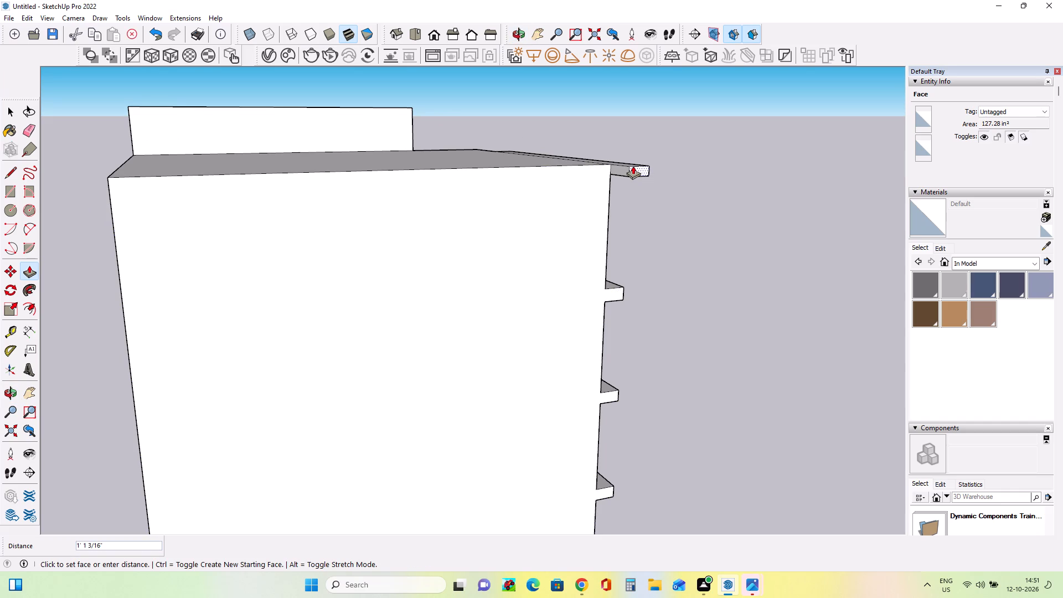
click(633, 166)
Pull the inner face of the top slab's side overhang back about 29' 2 3/16" along the building's side wall.
click(612, 169)
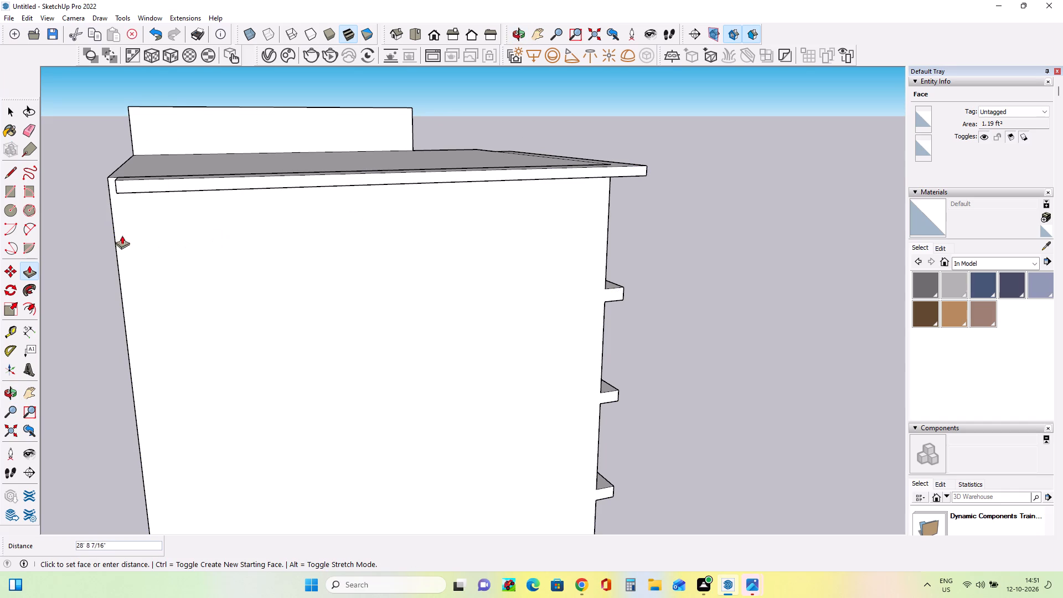
middle_drag(104, 233, 199, 223)
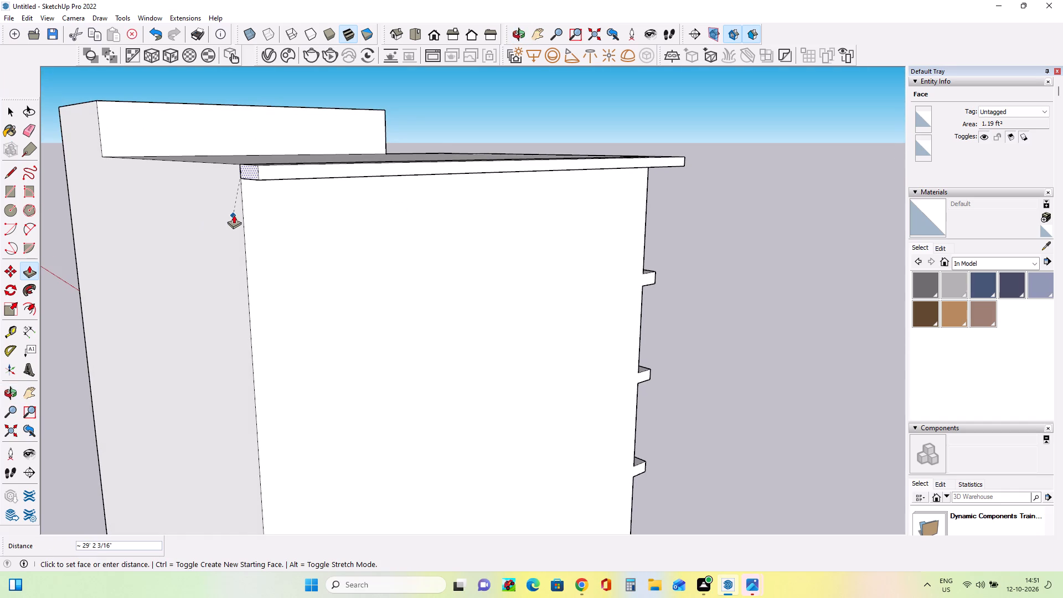
click(234, 215)
Examine the roof slab and overhang from several angles and compare them with the eaves in the reference image.
scroll(197, 231, down, 10)
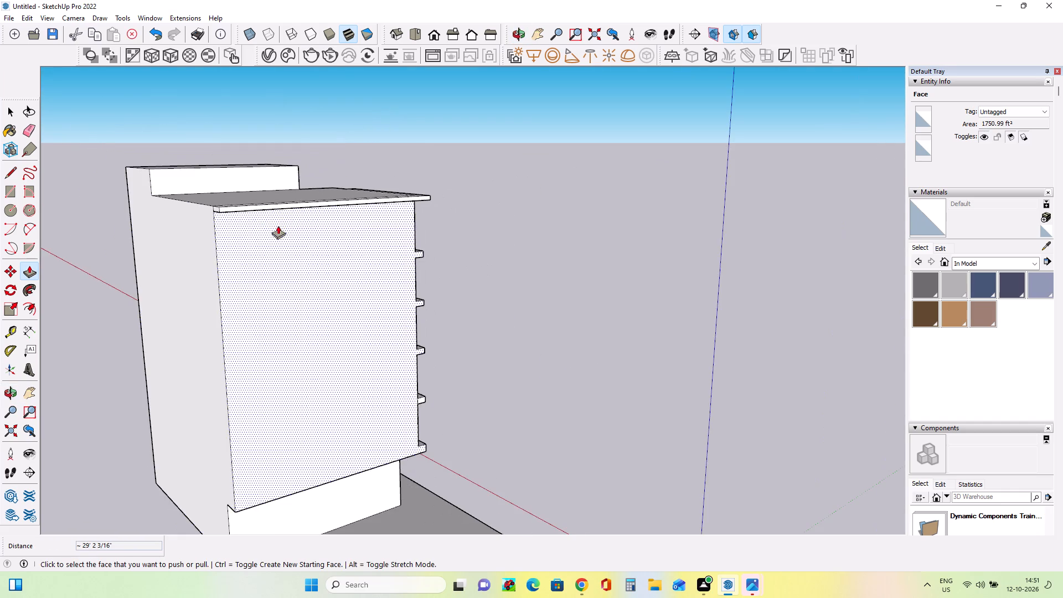
middle_drag(284, 225, 0, 301)
middle_drag(435, 222, 282, 209)
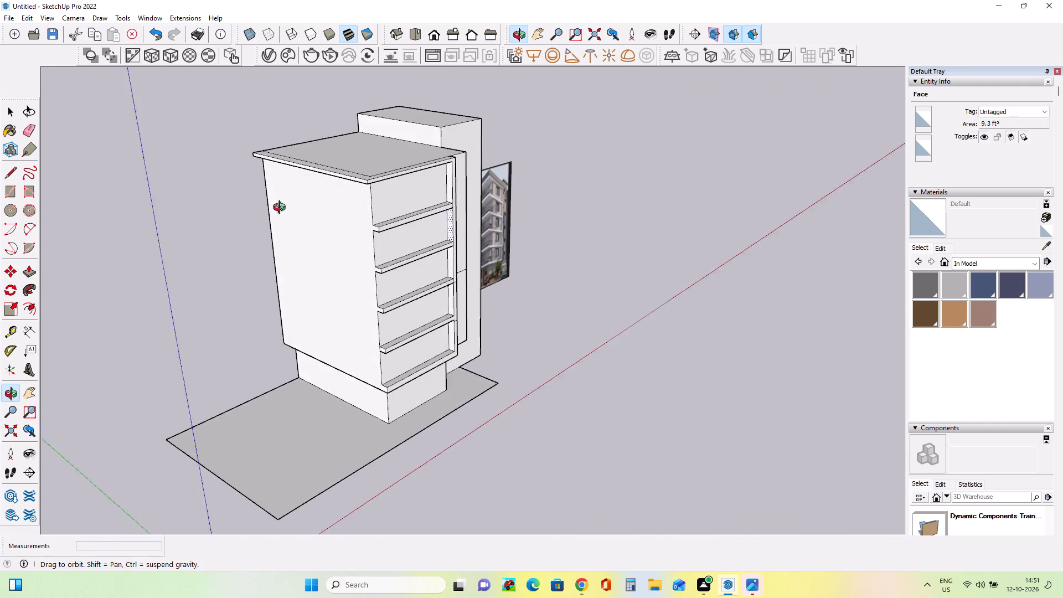
middle_drag(282, 209, 259, 212)
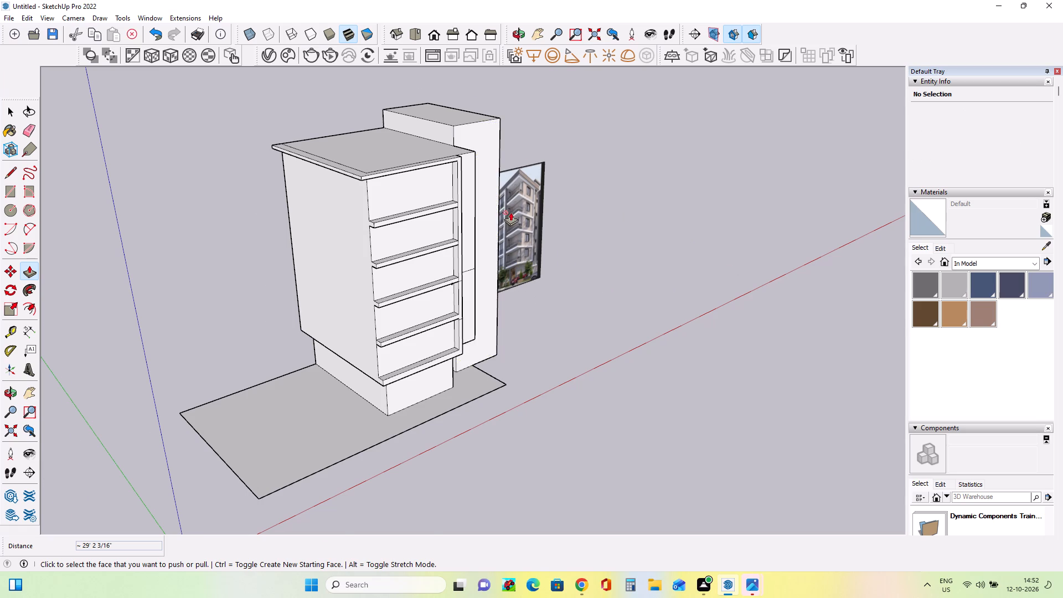
scroll(510, 212, up, 4)
middle_drag(551, 207, 549, 217)
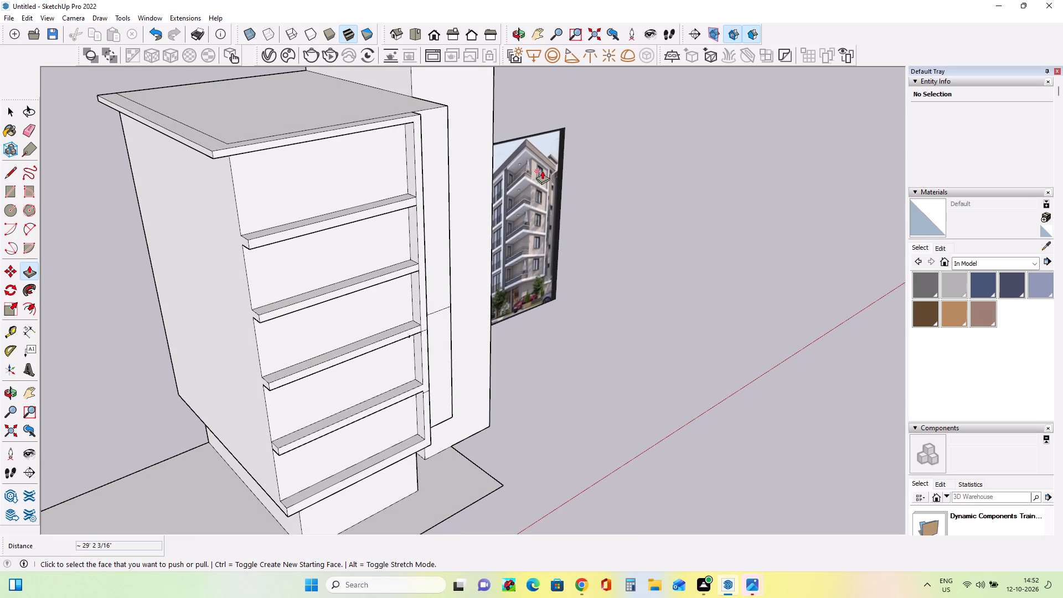
scroll(540, 152, up, 4)
scroll(540, 152, down, 1)
scroll(560, 156, up, 3)
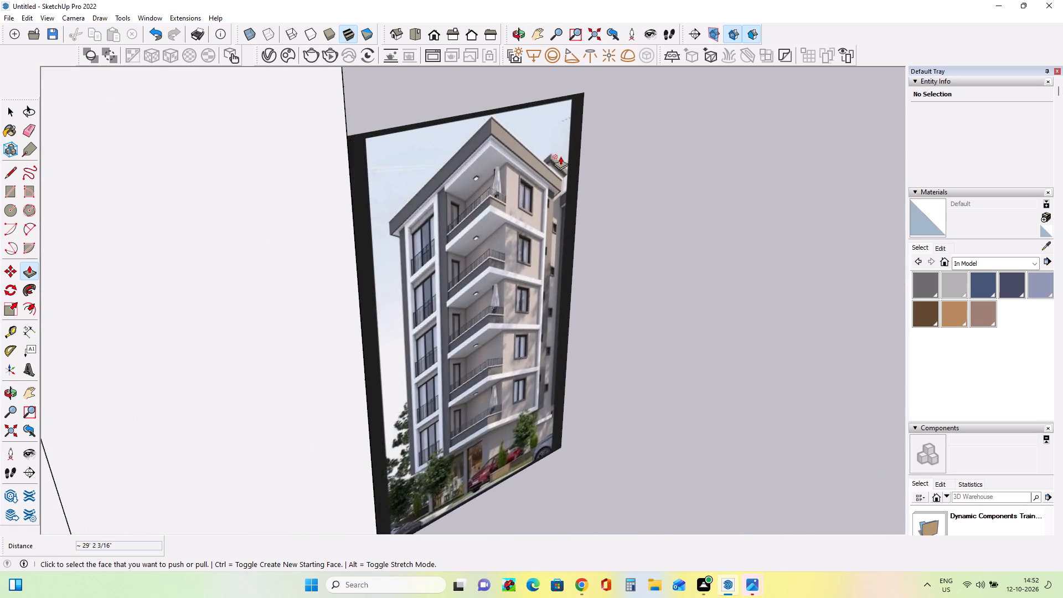
scroll(560, 156, up, 11)
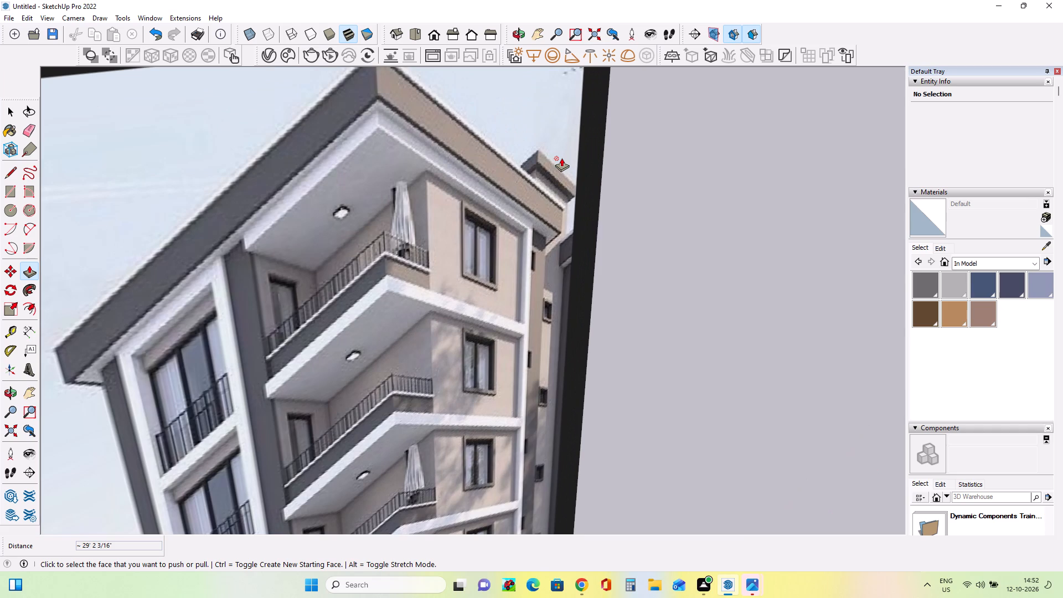
scroll(561, 158, down, 4)
scroll(481, 163, up, 5)
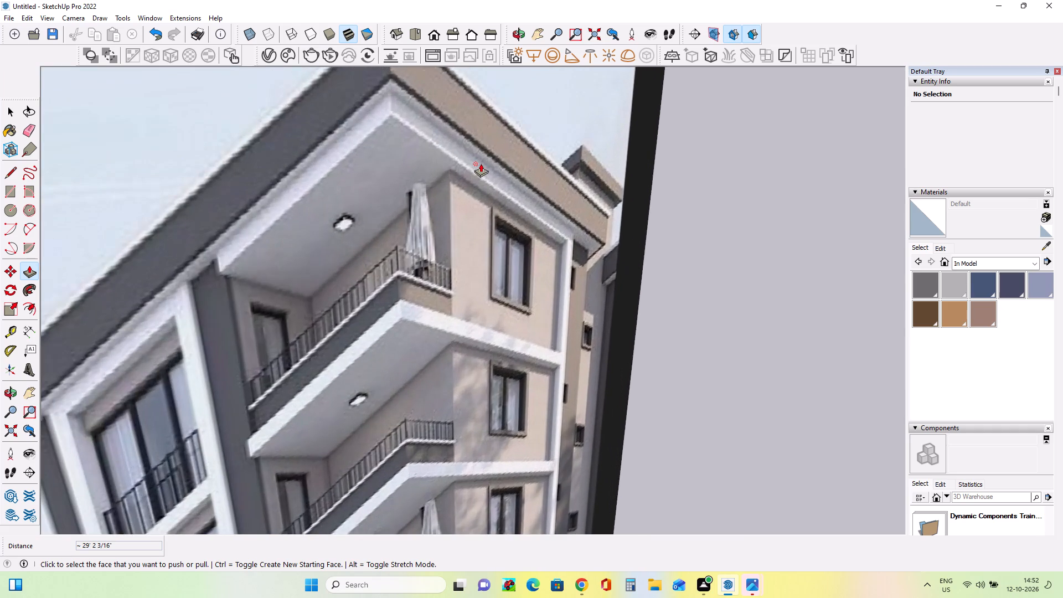
scroll(481, 163, up, 2)
scroll(481, 163, down, 9)
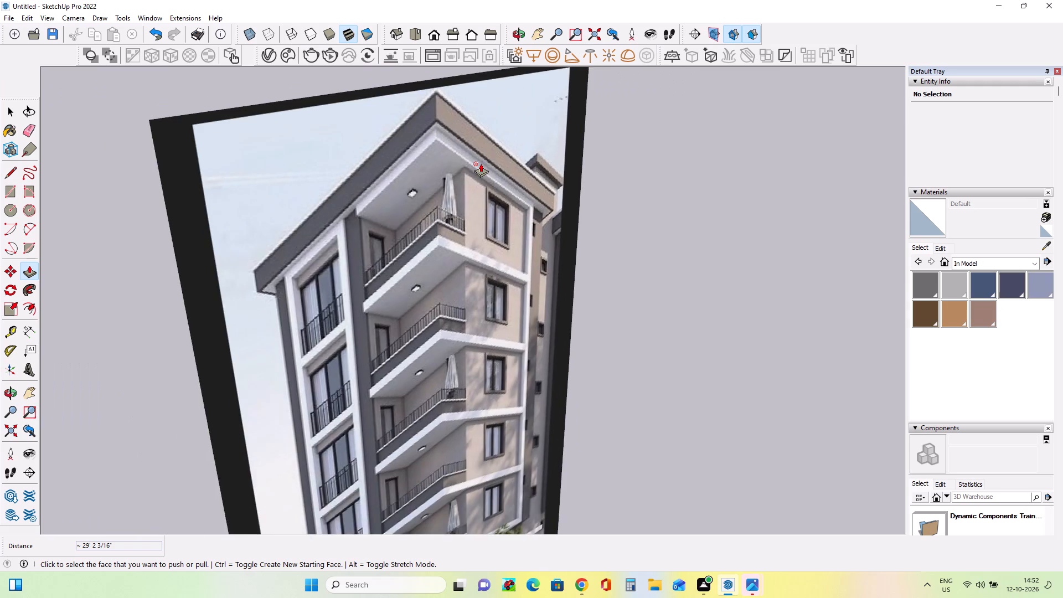
scroll(481, 163, down, 16)
middle_drag(506, 194, 534, 254)
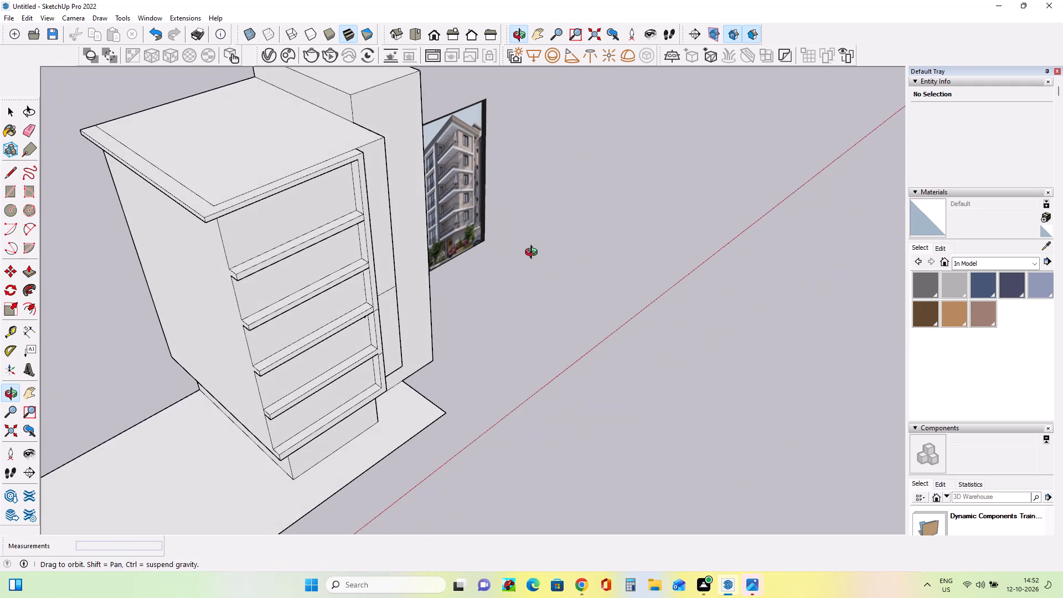
middle_drag(534, 254, 530, 244)
scroll(446, 174, up, 2)
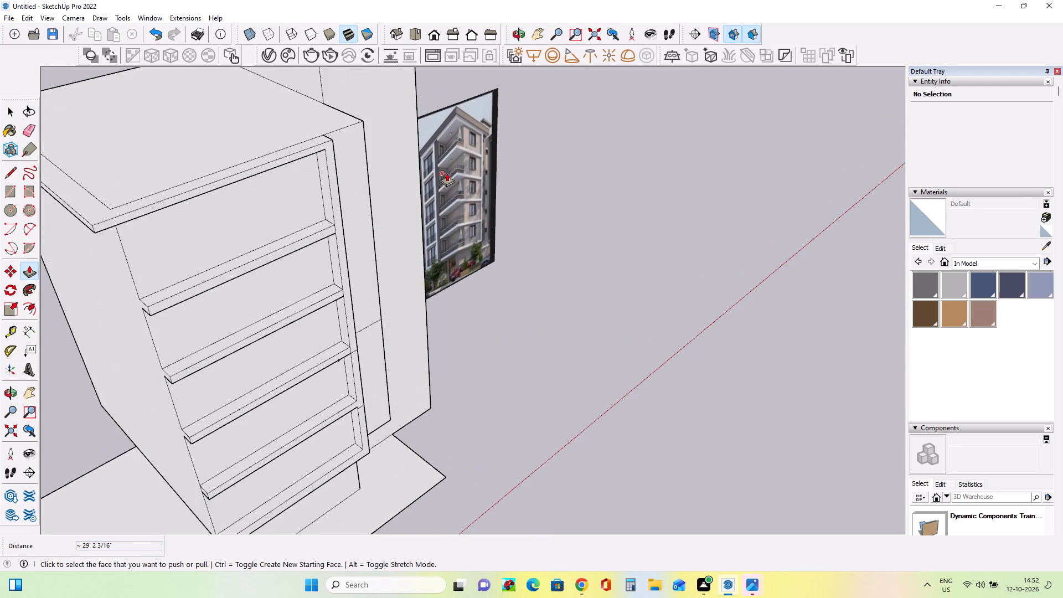
scroll(463, 133, up, 4)
scroll(463, 133, down, 9)
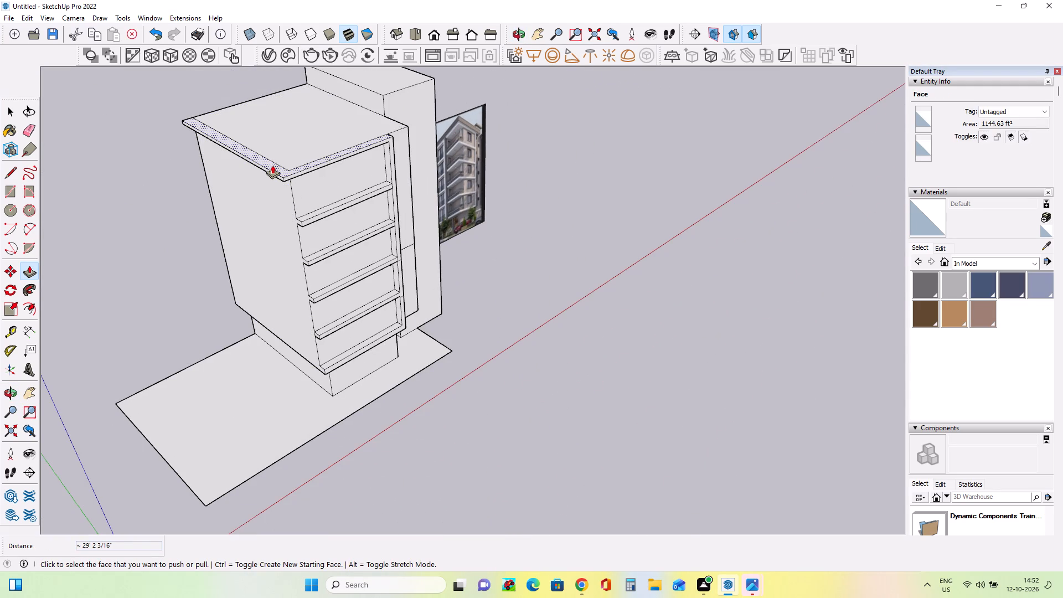
Pull the main roof's top face up about 1' 10 1/16".
click(308, 151)
click(302, 140)
Pull the raised roof block's side face outward about 1' 11 1/16", plus another 6 11/16" past the lower slab's edge.
middle_drag(306, 221, 395, 200)
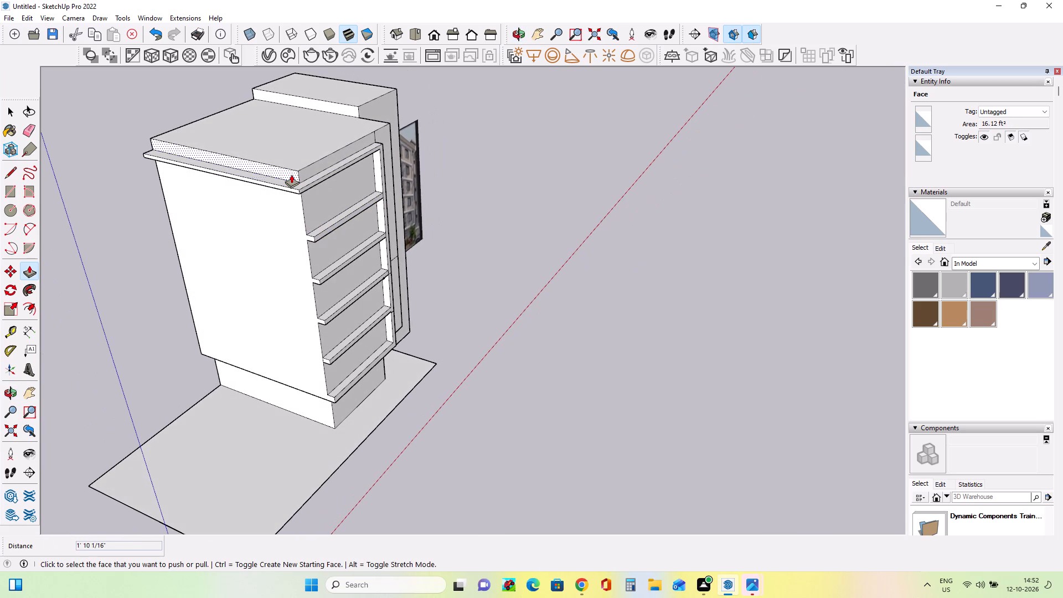
click(291, 174)
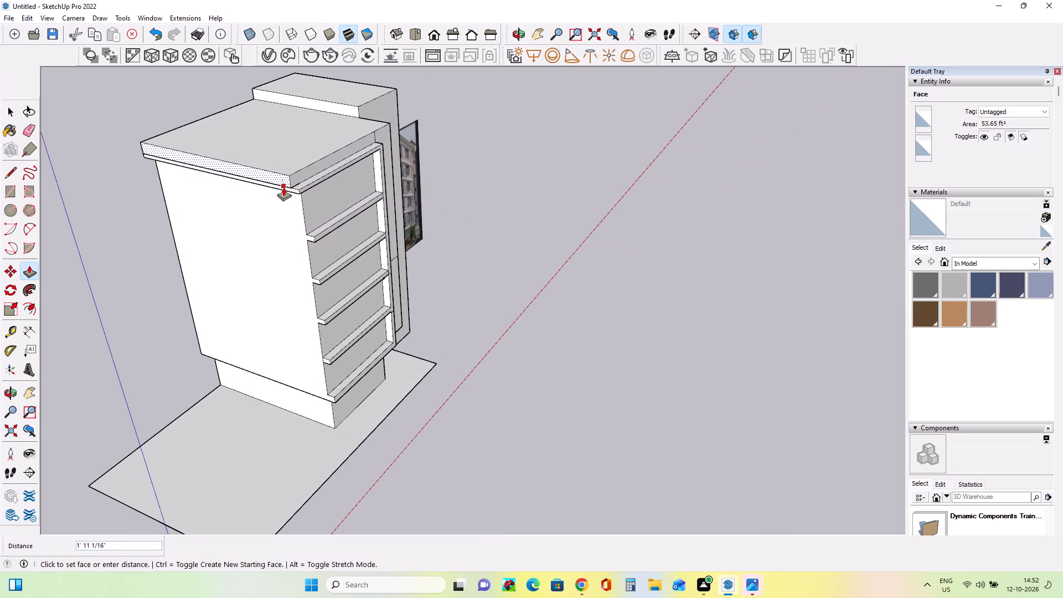
click(283, 187)
middle_drag(431, 182, 419, 137)
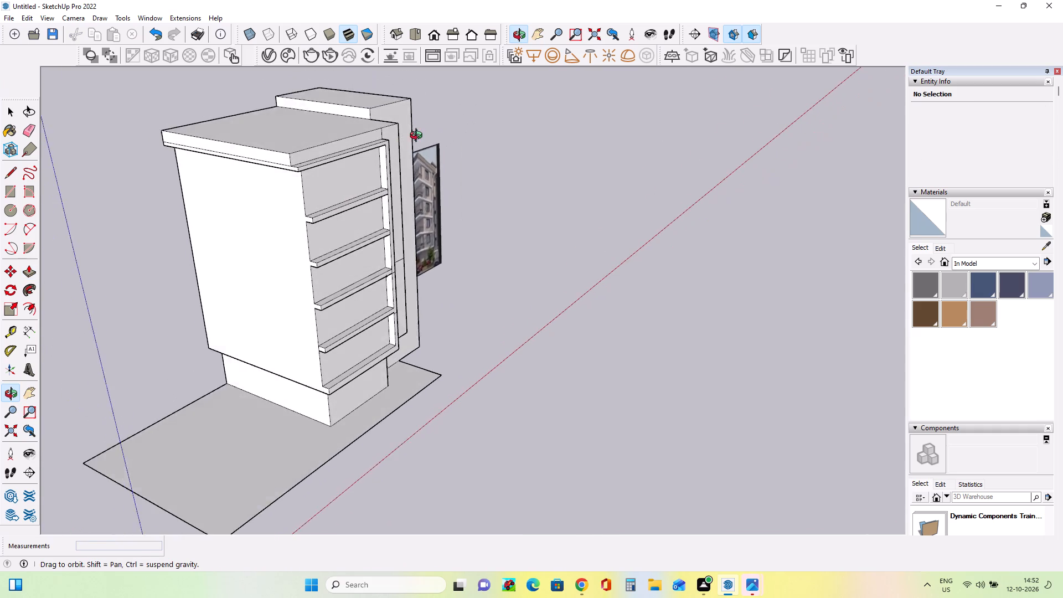
middle_drag(419, 137, 425, 132)
click(287, 156)
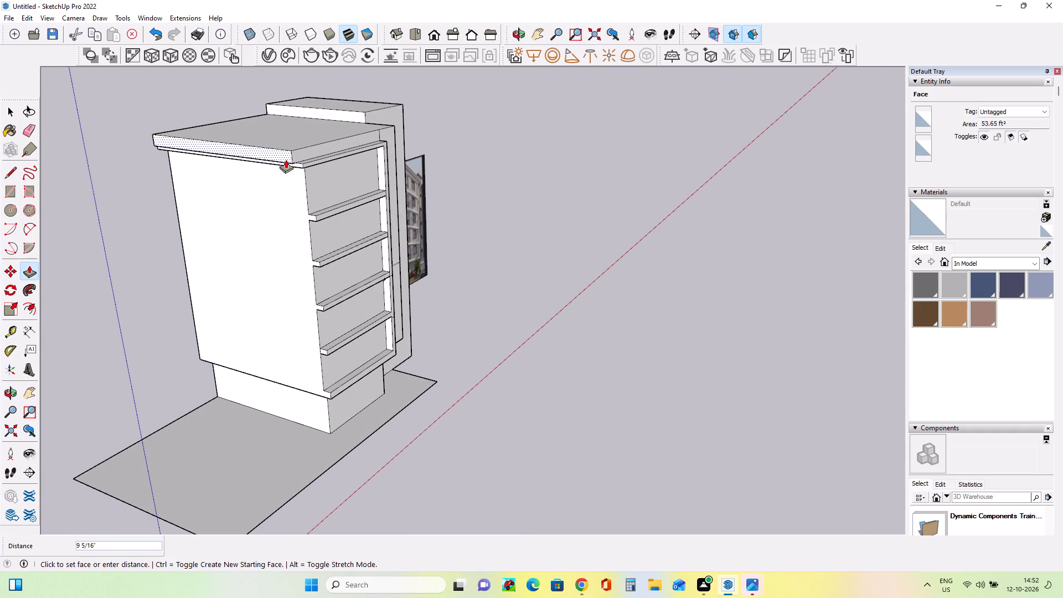
click(286, 159)
Pull the raised roof block's front face out over the balconies by about 1' 5 3/16", plus another 1' 8".
middle_drag(425, 219, 338, 260)
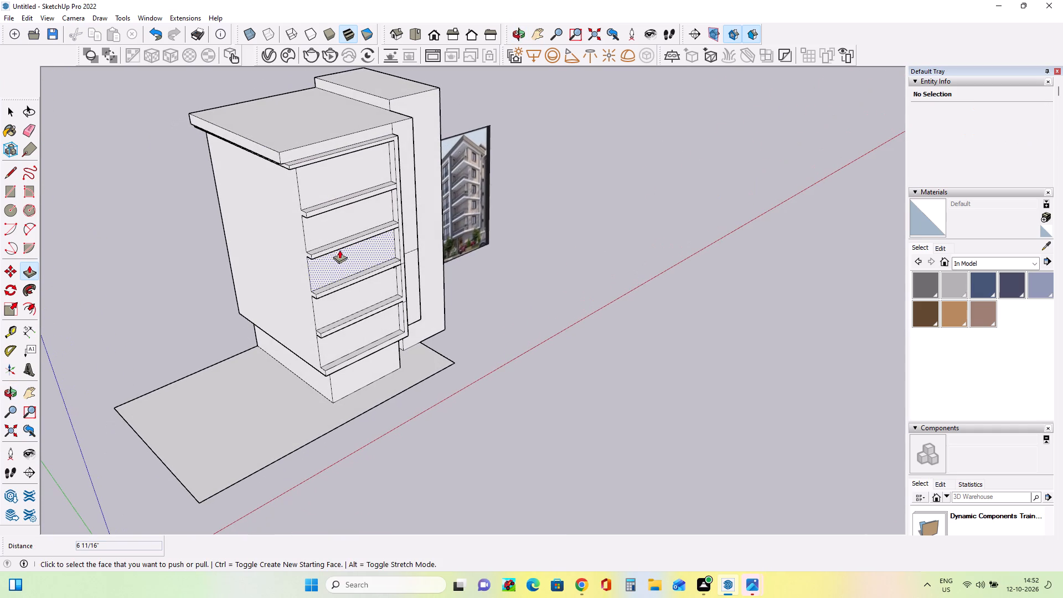
click(311, 152)
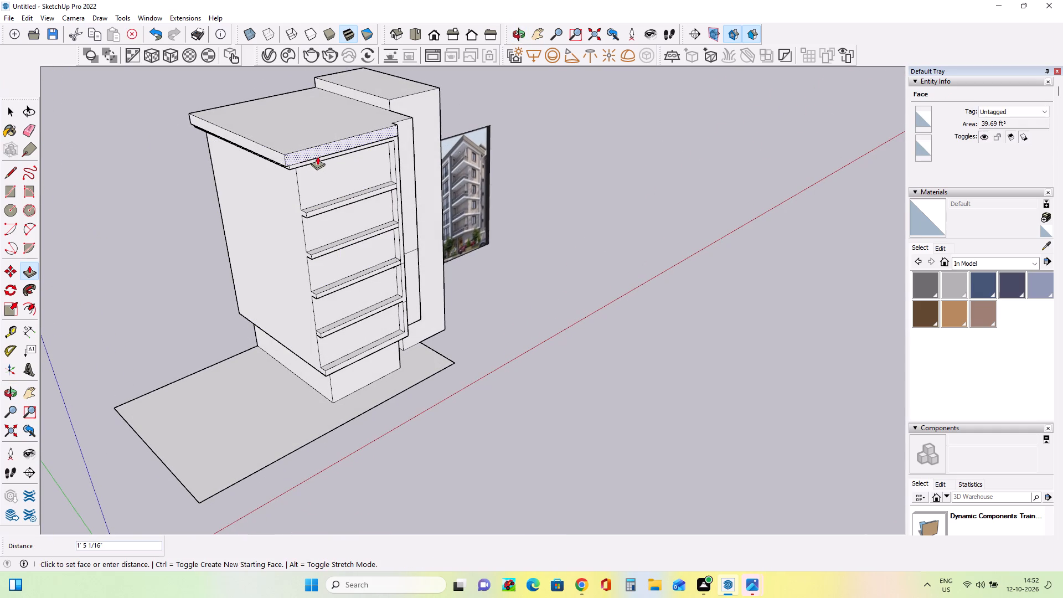
click(321, 158)
click(321, 148)
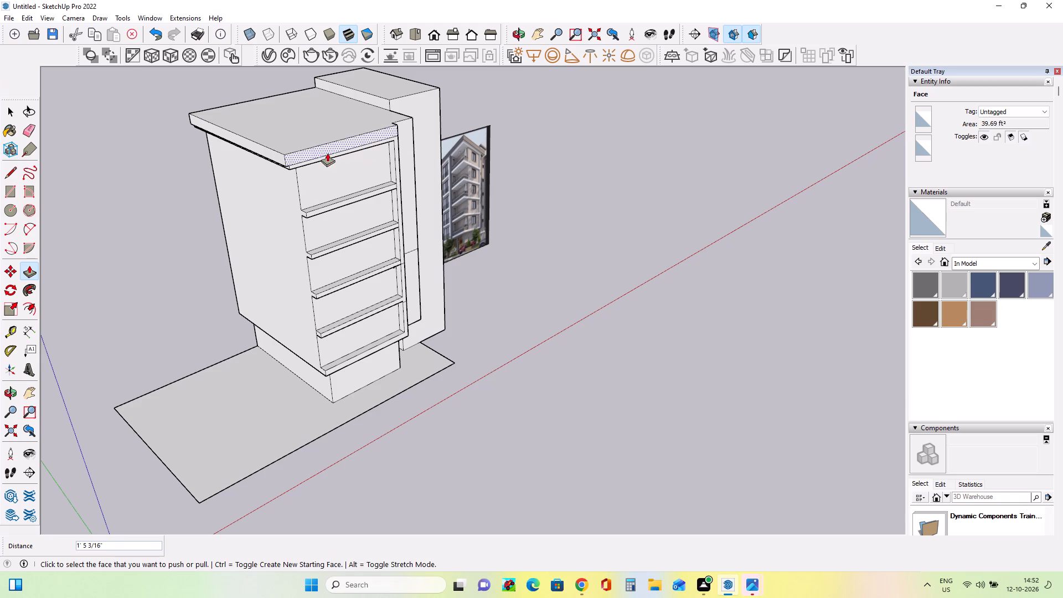
click(318, 148)
click(324, 152)
Extend the roof overhang's narrow end face about 4' 6 3/16" past the corner column toward the tall block.
middle_drag(288, 230, 185, 231)
middle_drag(421, 151, 217, 195)
scroll(539, 82, up, 3)
middle_drag(561, 136, 467, 150)
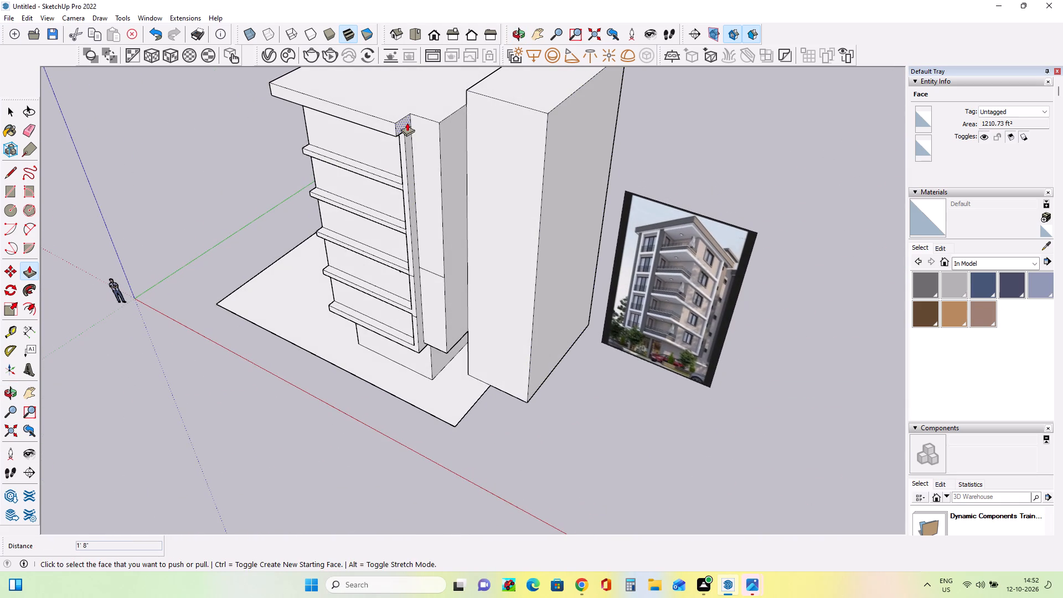
click(407, 122)
click(445, 118)
Examine the extended roof overhang from the front and side, comparing its edge bands with the reference image.
middle_drag(434, 195, 468, 169)
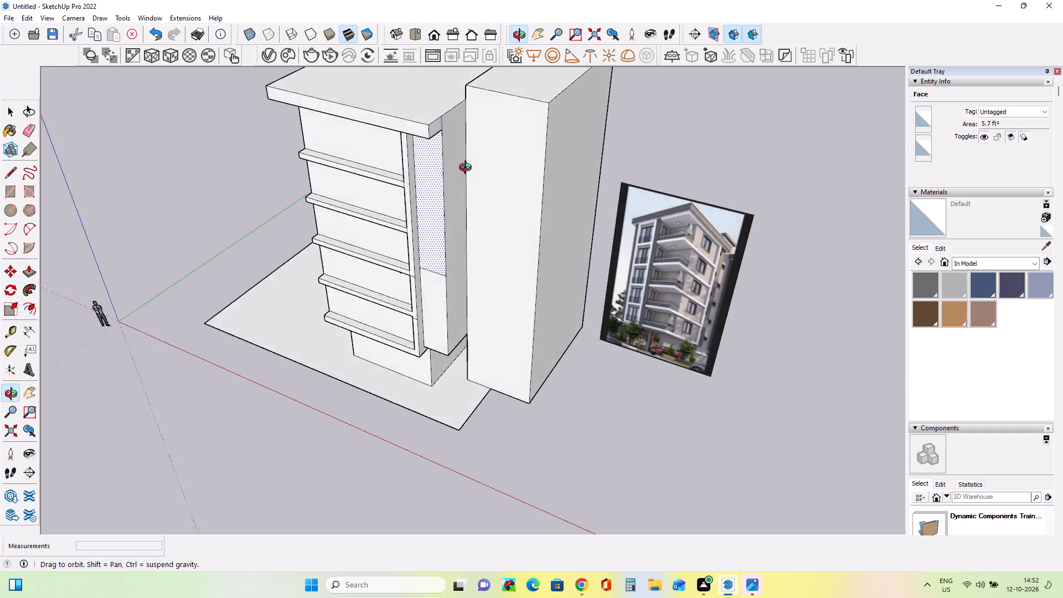
middle_drag(468, 169, 623, 74)
middle_drag(359, 198, 623, 141)
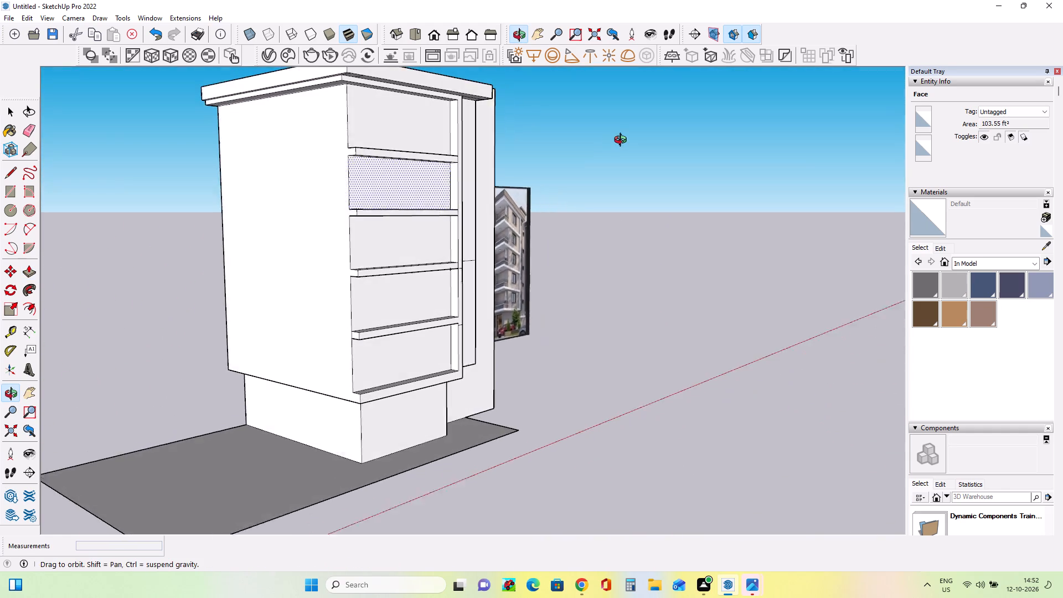
middle_drag(623, 141, 623, 141)
middle_drag(368, 196, 186, 322)
scroll(641, 99, up, 4)
scroll(638, 112, up, 17)
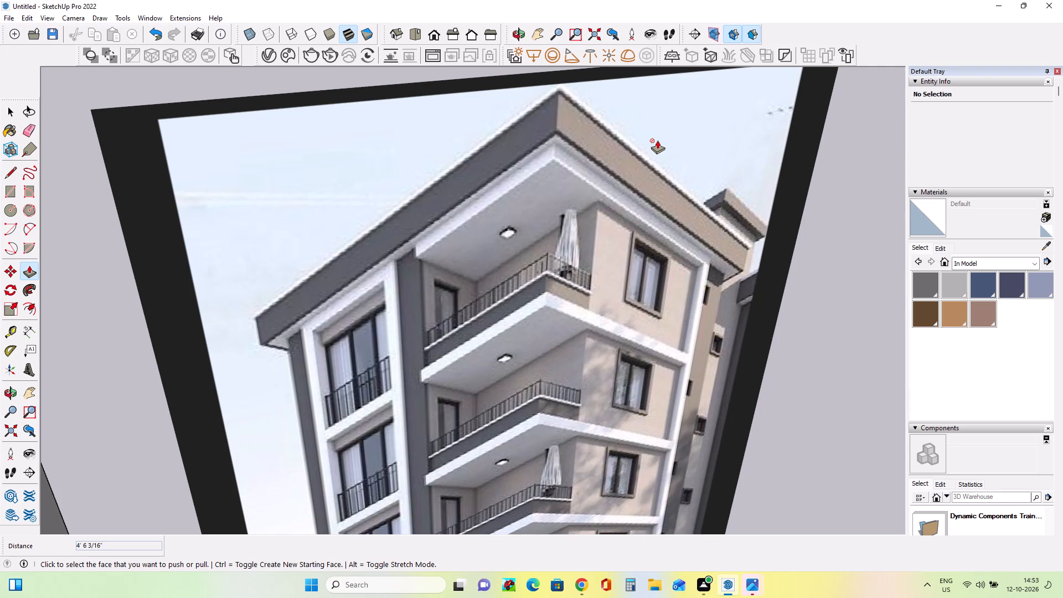
scroll(657, 140, down, 4)
scroll(657, 140, down, 18)
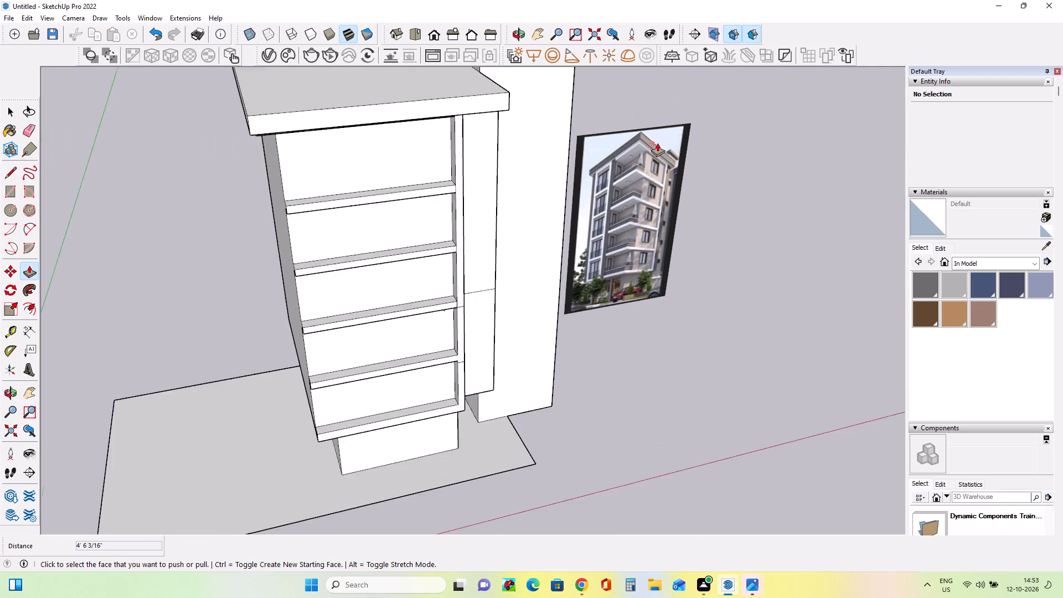
scroll(657, 143, down, 2)
middle_drag(449, 149, 524, 116)
scroll(466, 117, up, 10)
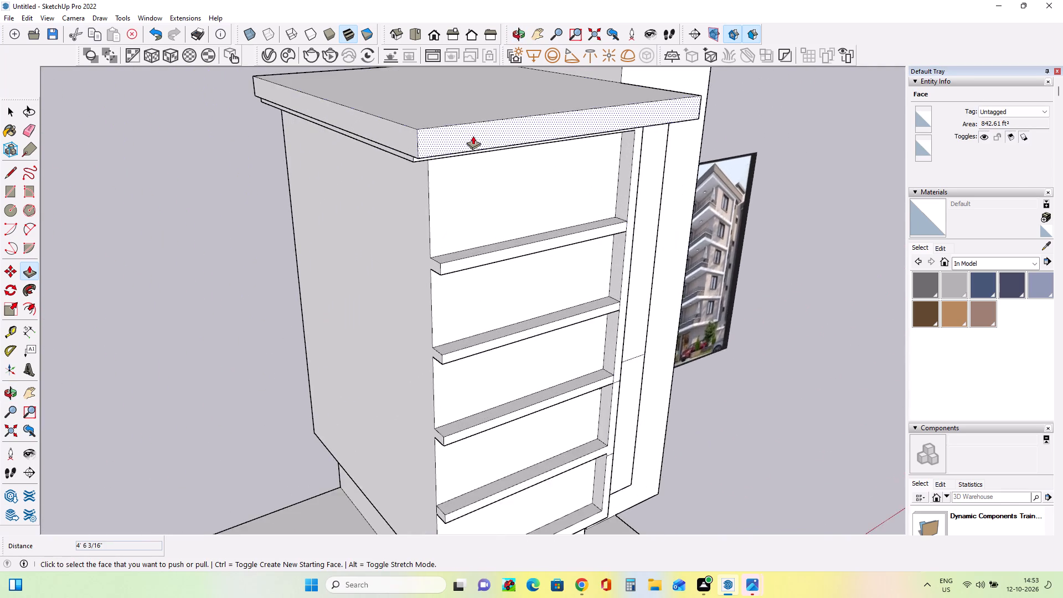
middle_drag(488, 158, 542, 152)
middle_drag(483, 174, 600, 63)
middle_drag(600, 65, 622, 120)
middle_drag(470, 96, 471, 183)
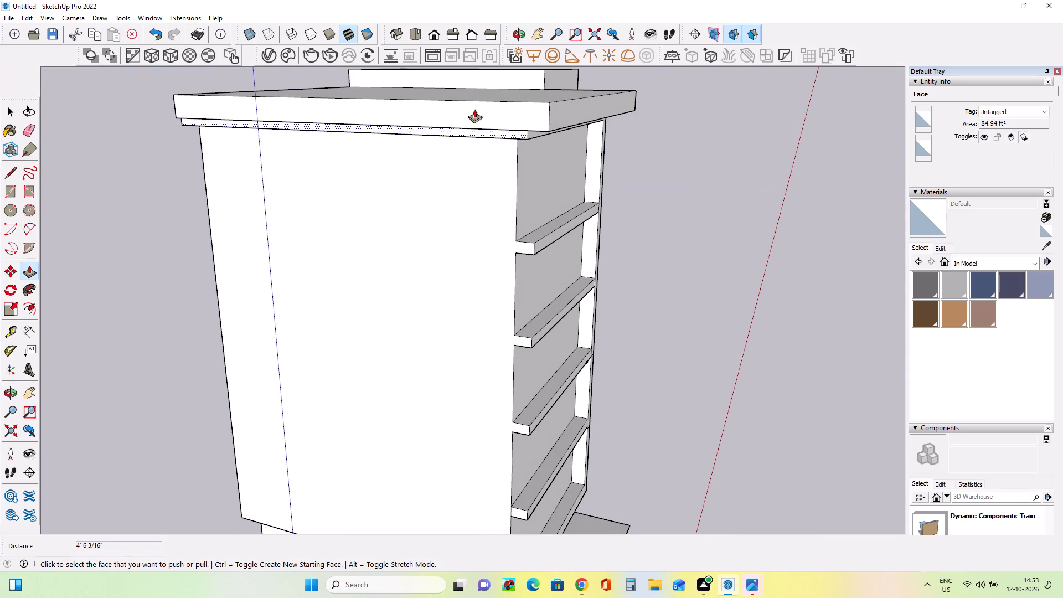
Draw a line about 26' 1 1/4" long across the roof slab's front face, just above its lower edge.
click(19, 172)
middle_drag(534, 198, 360, 197)
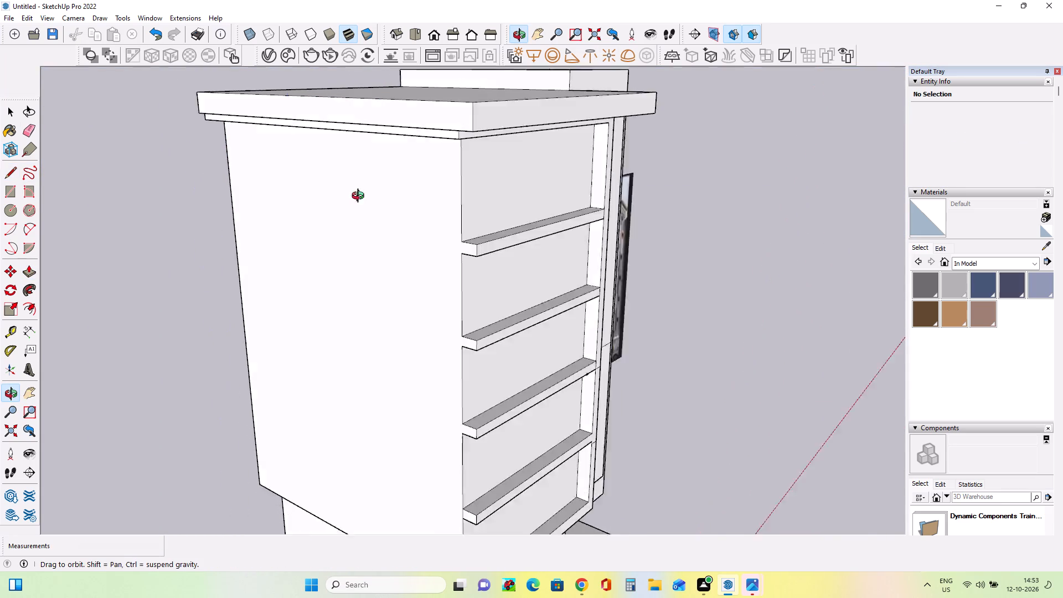
middle_drag(360, 197, 317, 202)
scroll(661, 116, up, 5)
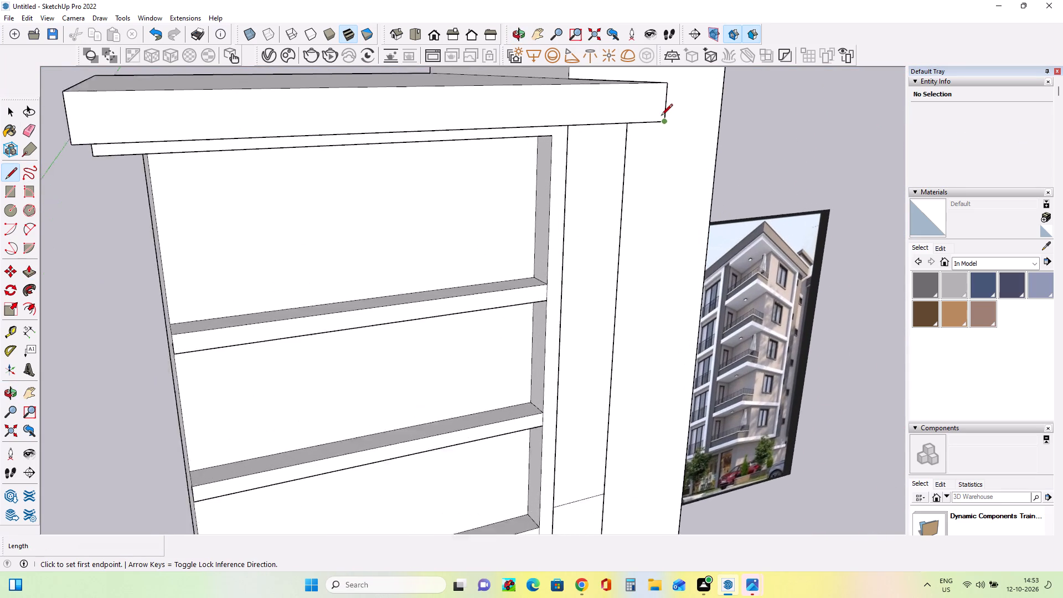
scroll(661, 116, up, 1)
click(665, 114)
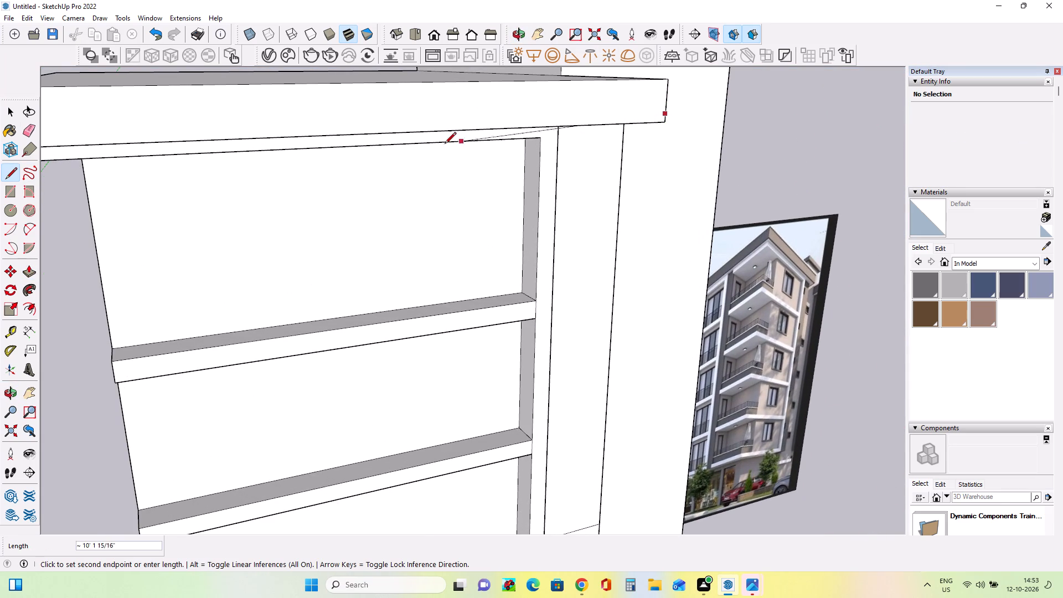
scroll(448, 142, down, 7)
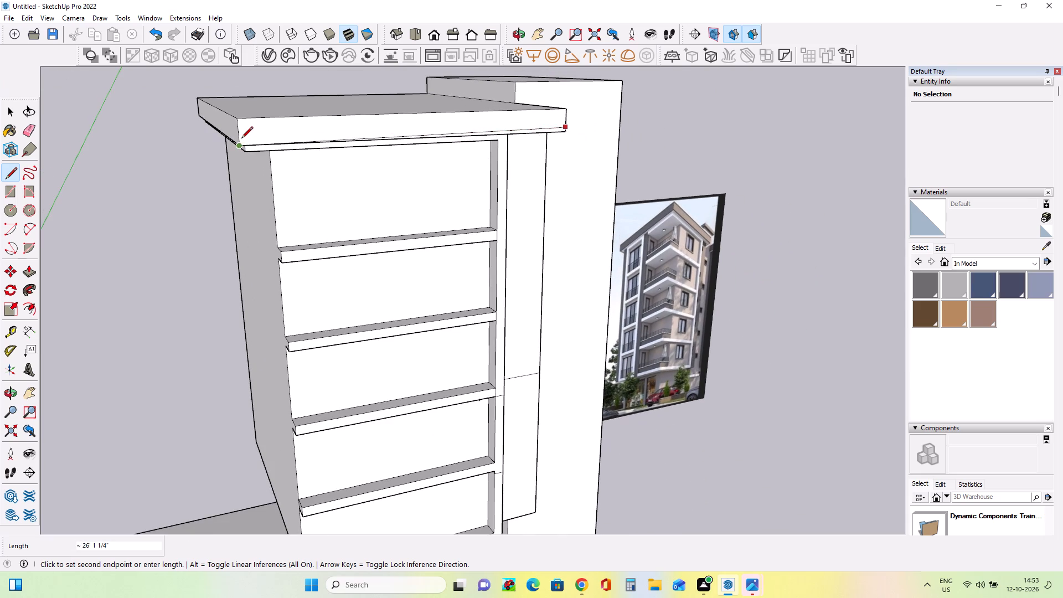
click(241, 139)
Draw a second line about 26' 1 1/4" long across the roof slab's front face, just below its upper edge.
scroll(571, 112, up, 2)
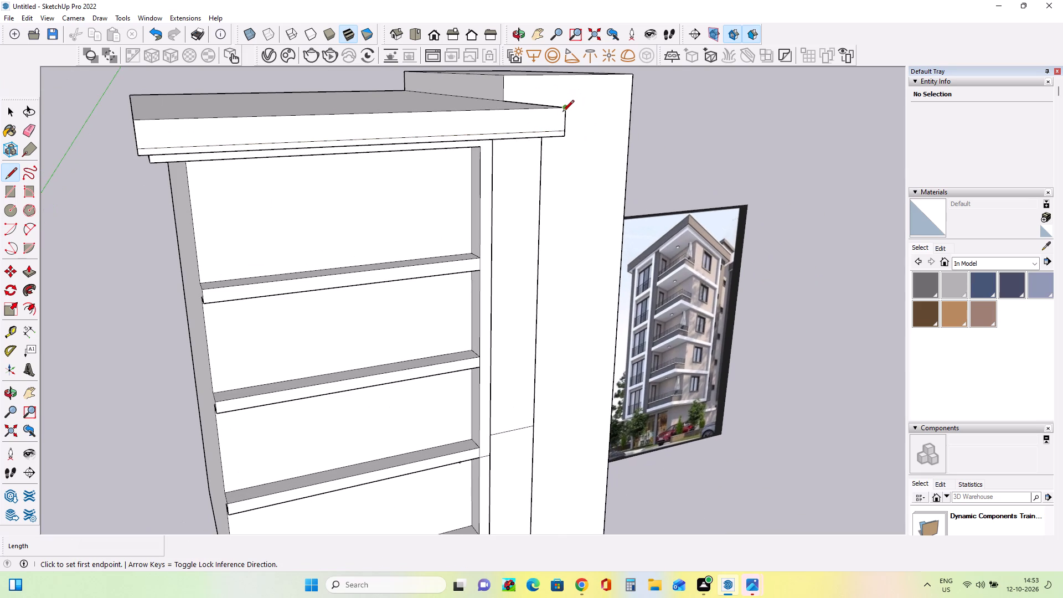
scroll(564, 113, up, 8)
click(567, 110)
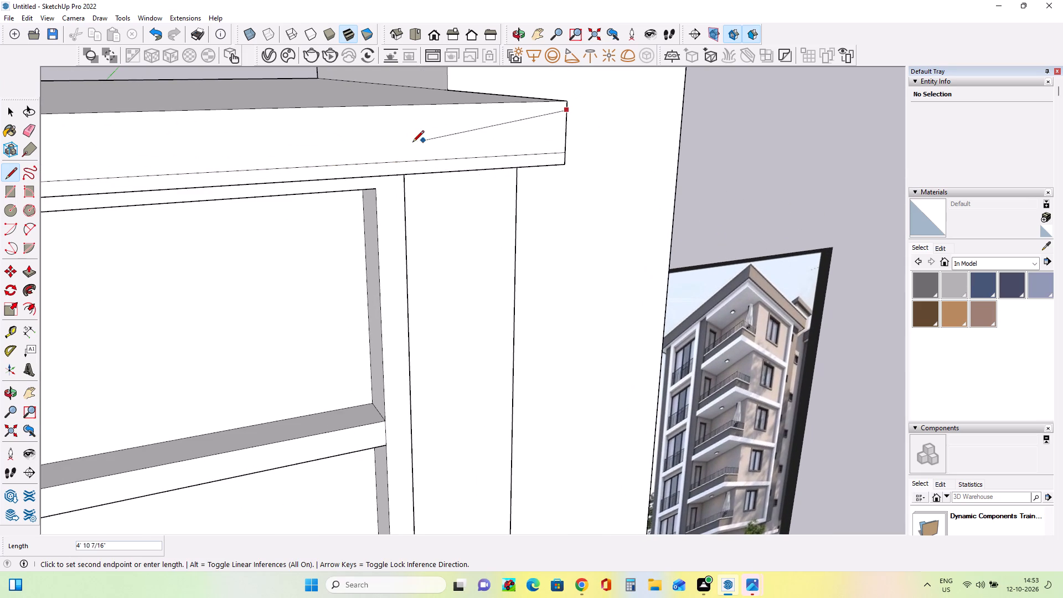
scroll(415, 143, down, 8)
scroll(162, 159, down, 10)
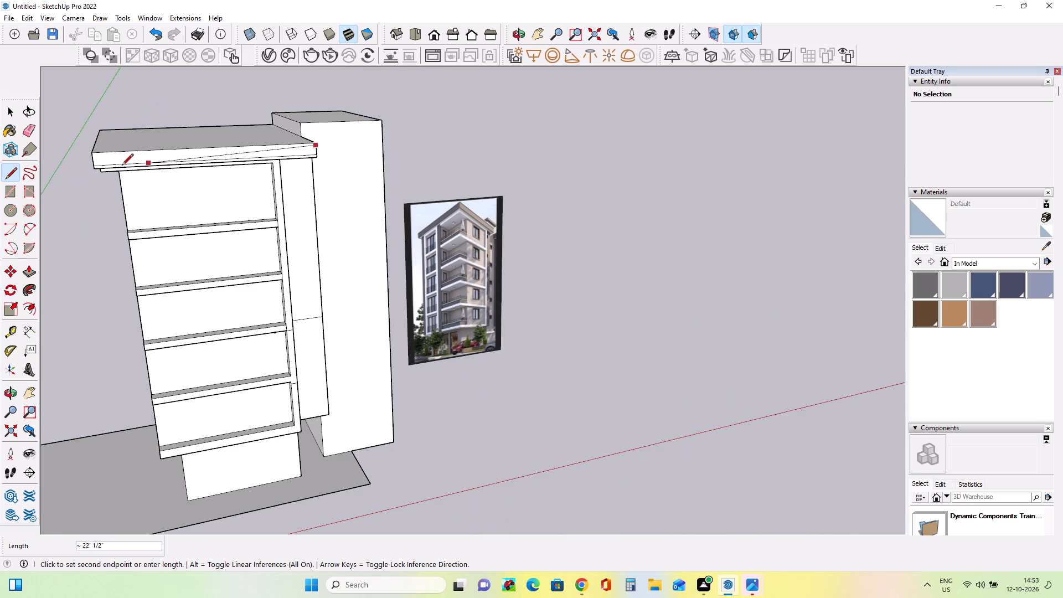
scroll(85, 161, up, 14)
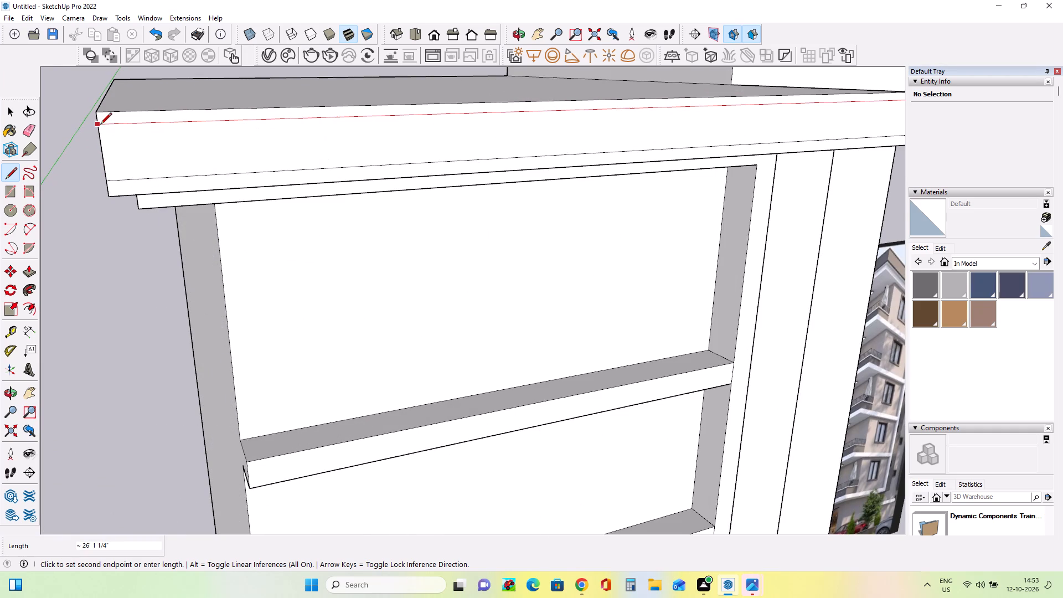
click(100, 125)
Draw a line about 32' 3 3/8" long across the roof slab's long side face, just below its upper edge.
scroll(287, 148, down, 8)
scroll(301, 152, up, 1)
scroll(302, 152, down, 1)
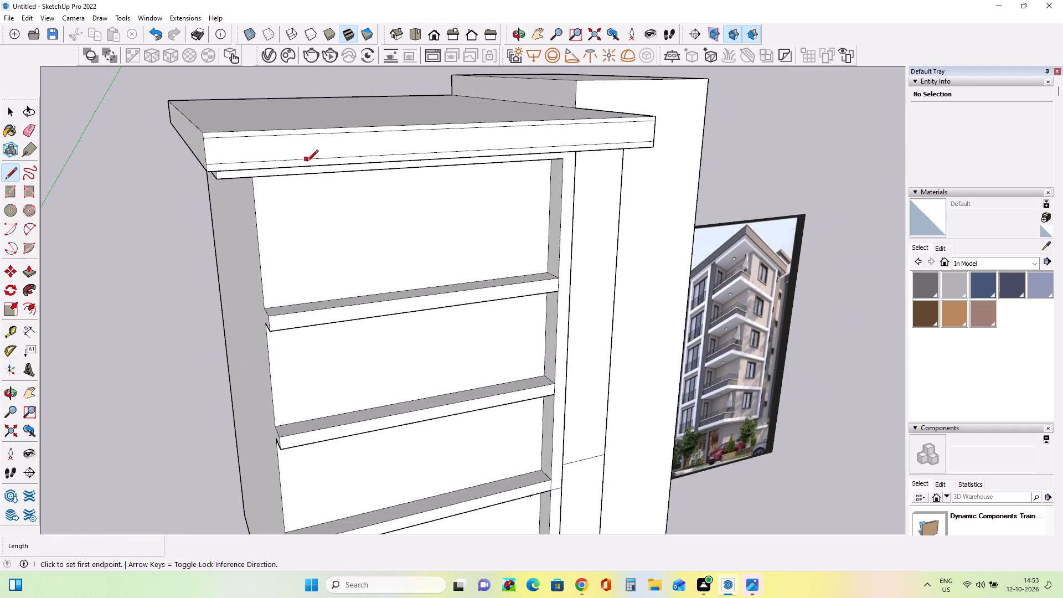
middle_drag(301, 173, 656, 184)
scroll(489, 173, down, 1)
scroll(656, 184, down, 4)
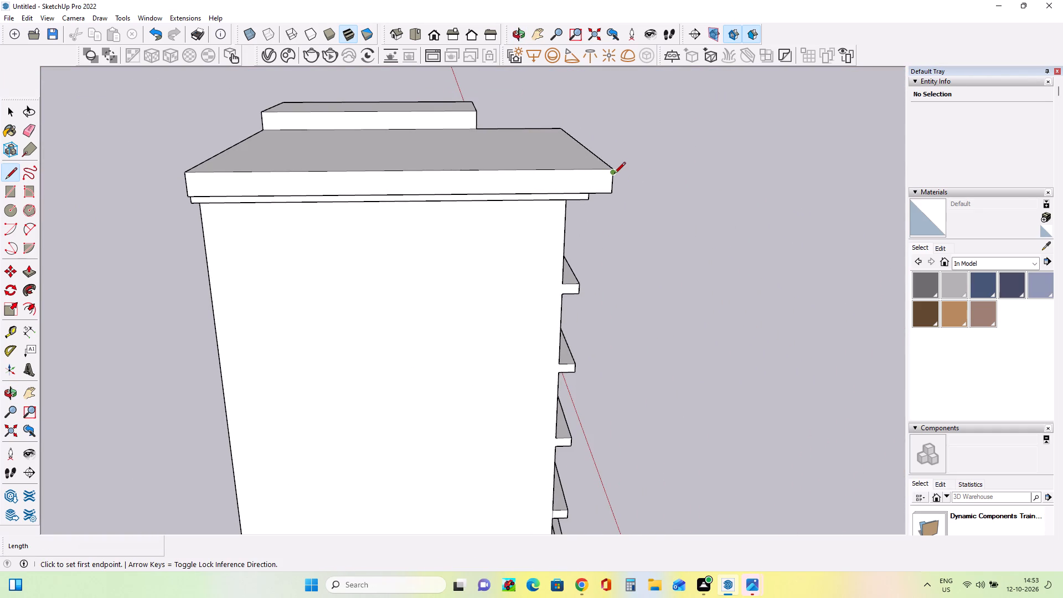
click(614, 174)
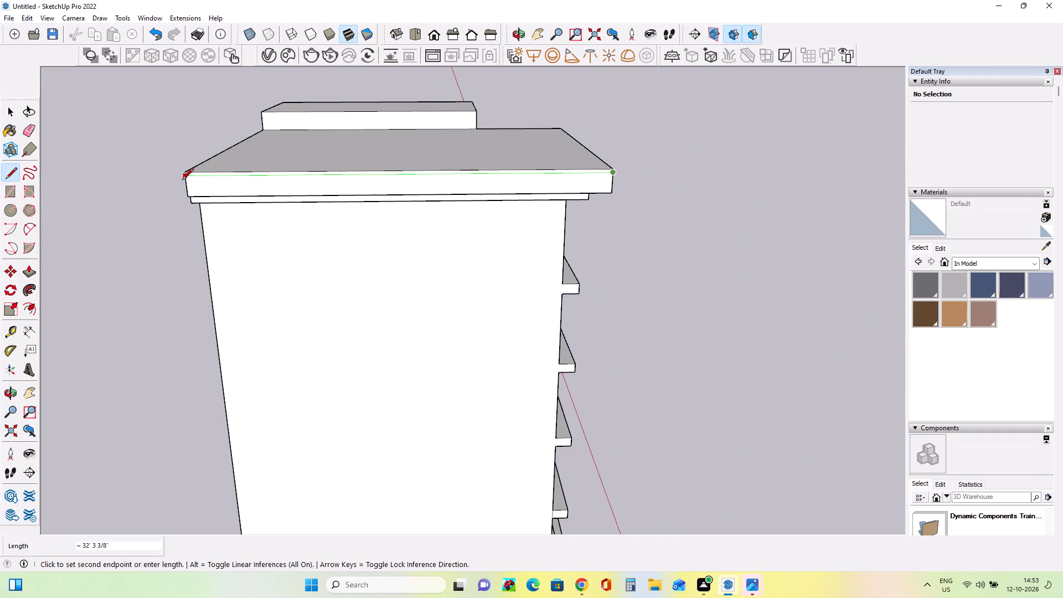
click(182, 181)
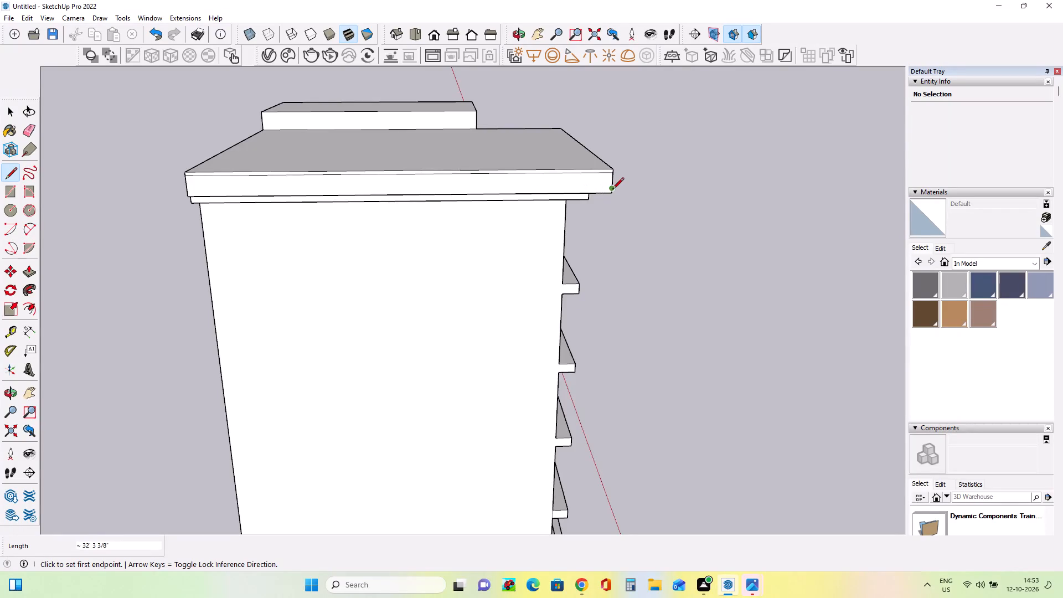
Draw a line about 32' 3 3/8" long across the roof slab's long side face, just above its lower edge.
scroll(612, 190, up, 7)
click(612, 187)
scroll(548, 195, down, 4)
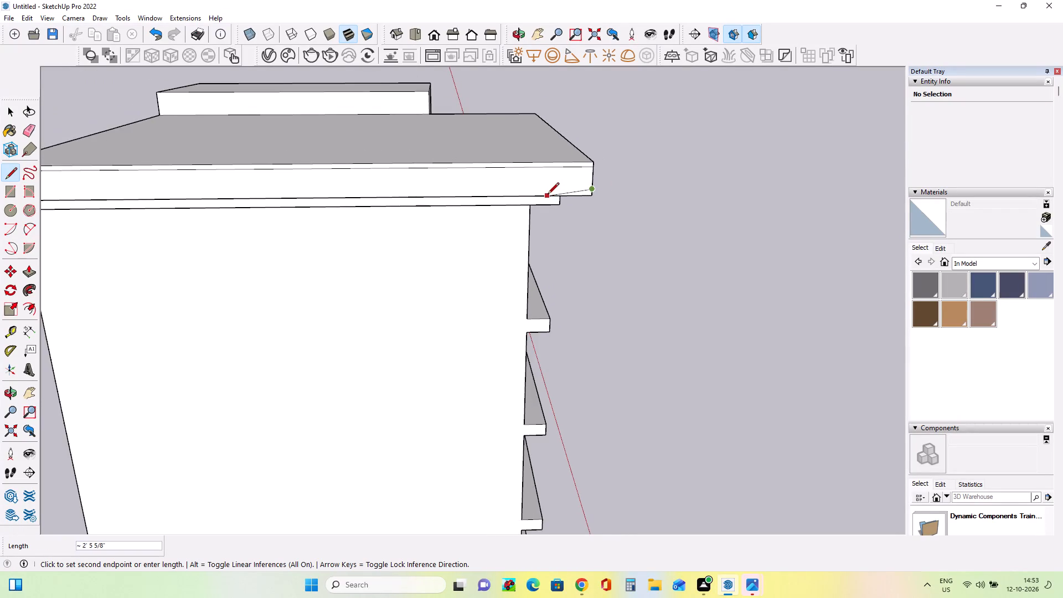
scroll(548, 194, down, 8)
scroll(279, 195, up, 5)
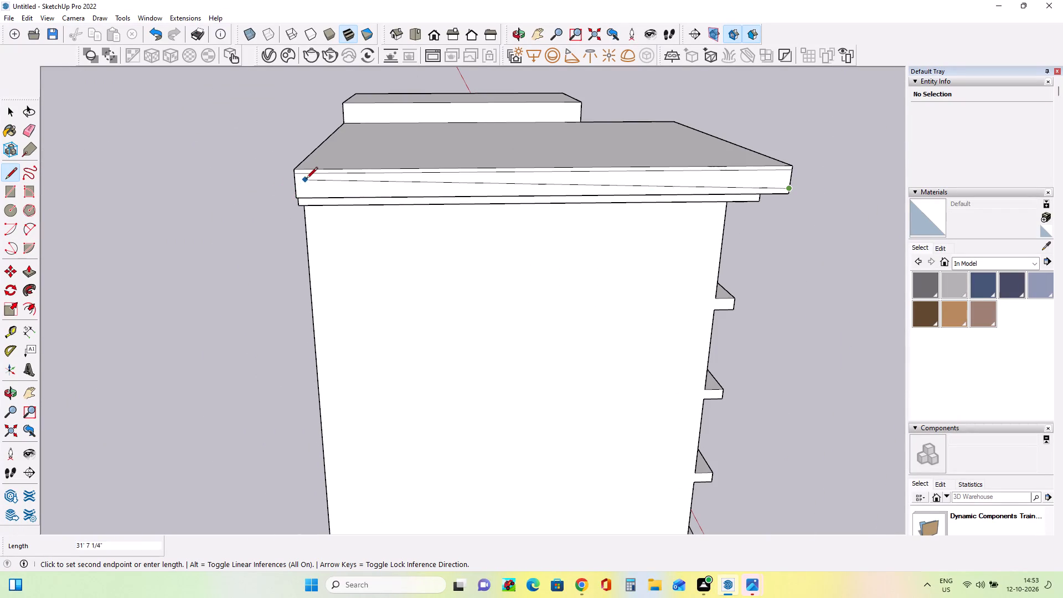
click(297, 189)
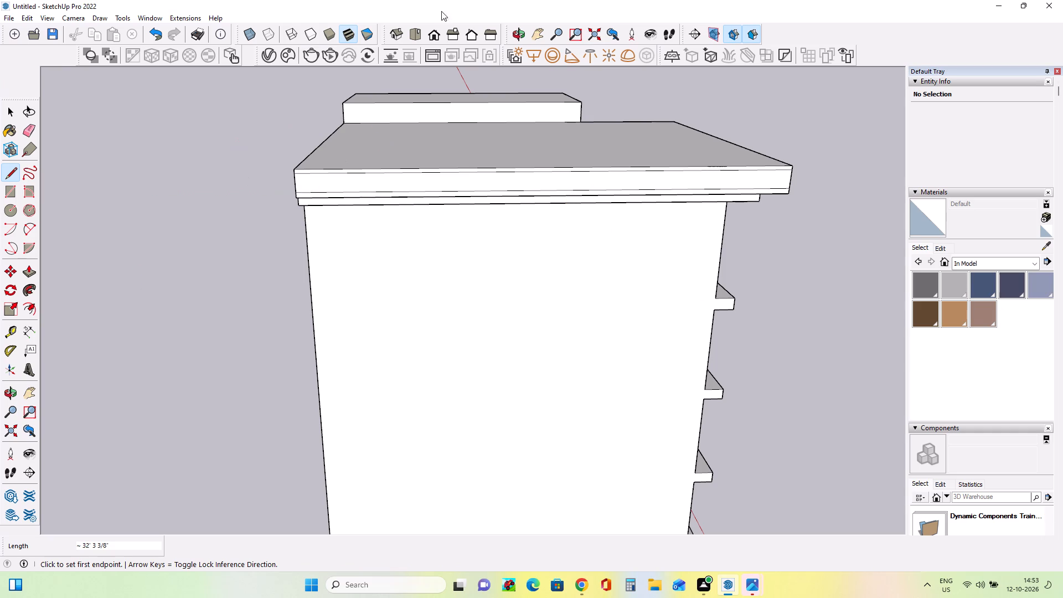
Push the middle band of the roof slab's long side face inward by about 5 1/16".
click(27, 273)
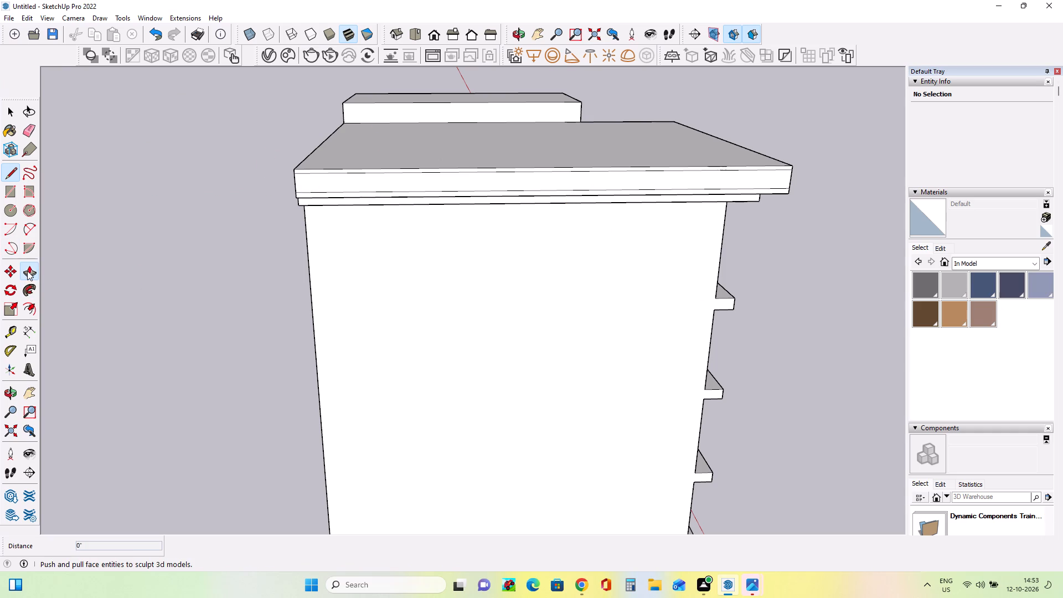
scroll(384, 190, up, 3)
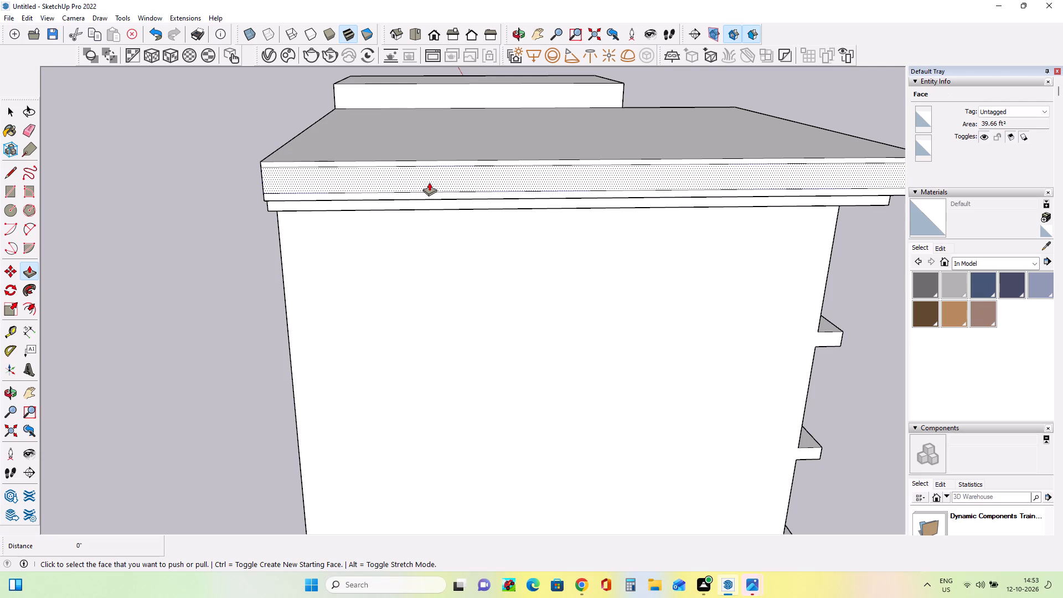
click(429, 182)
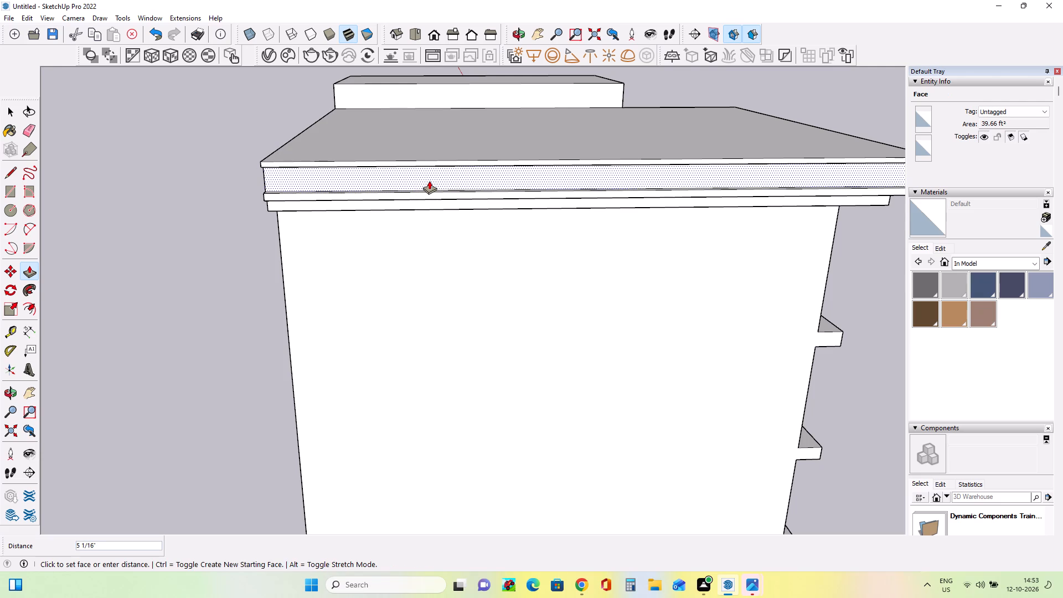
click(429, 181)
Push the middle band of the roof slab's front face inward by about 5/8".
middle_drag(409, 250, 42, 245)
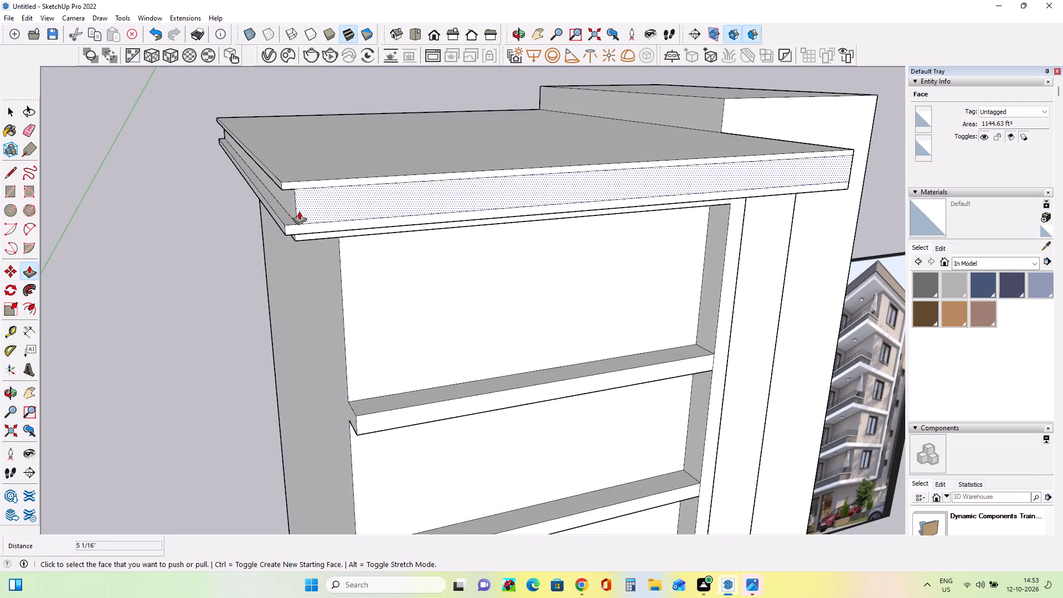
click(315, 205)
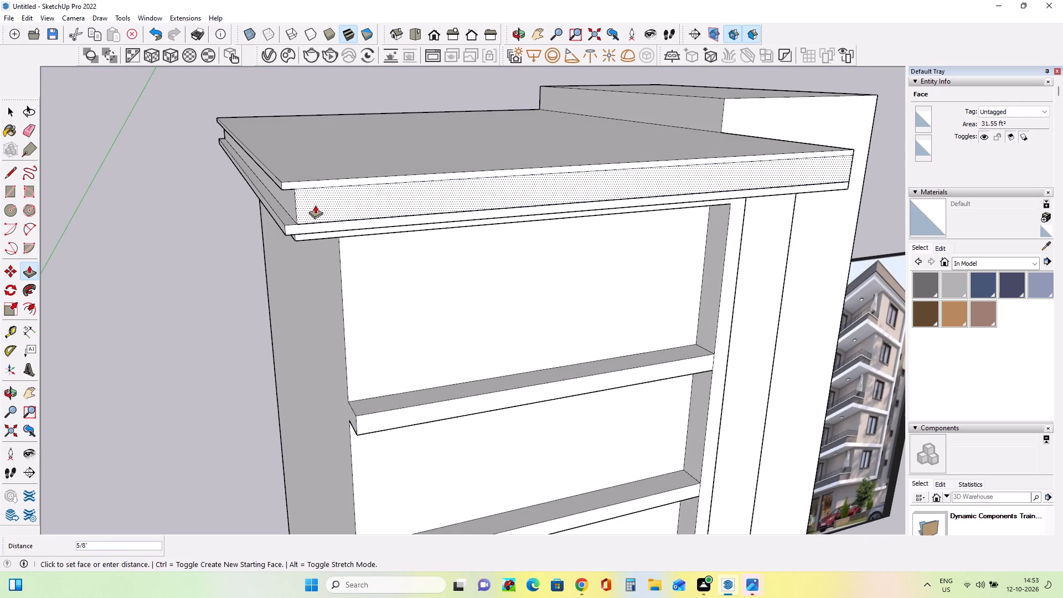
click(315, 204)
Examine the roof and the upper part of the tall block in the reference image against the model.
middle_drag(455, 261, 360, 210)
scroll(360, 210, down, 18)
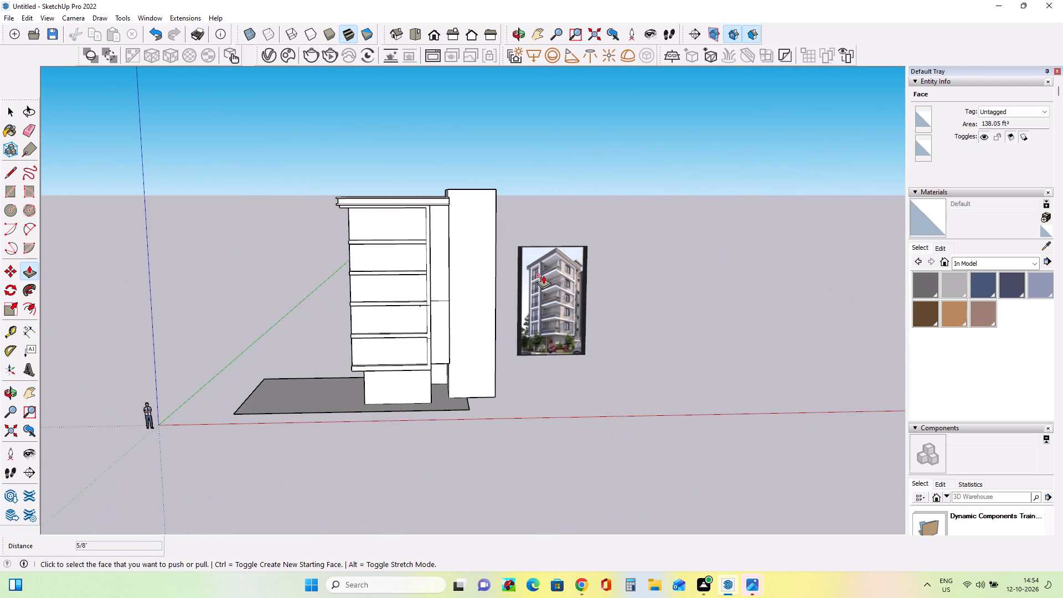
scroll(516, 275, up, 5)
scroll(609, 255, up, 6)
middle_drag(612, 254, 620, 271)
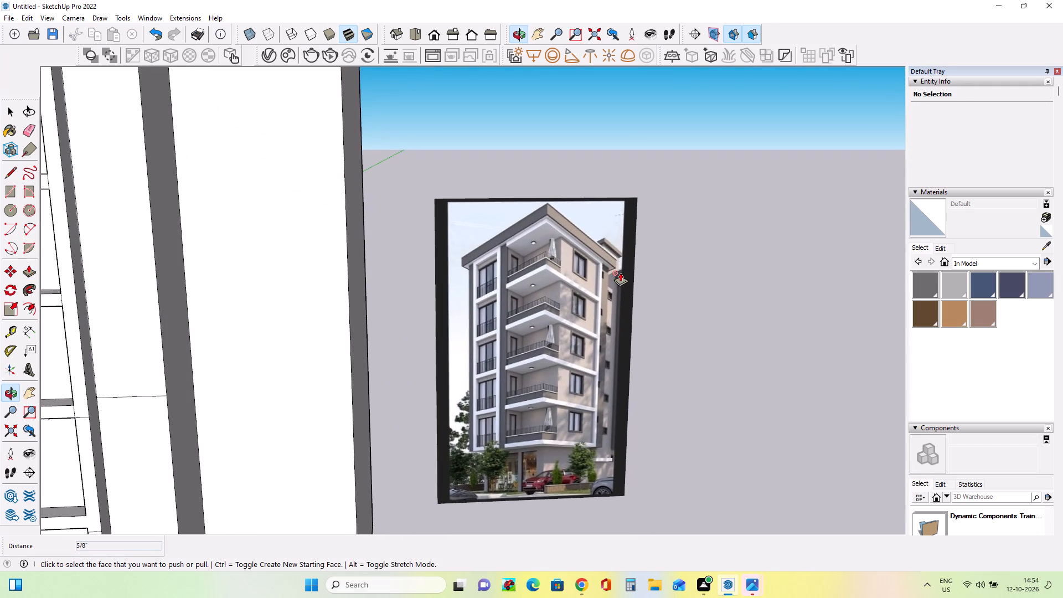
scroll(620, 272, down, 5)
middle_drag(622, 272, 665, 258)
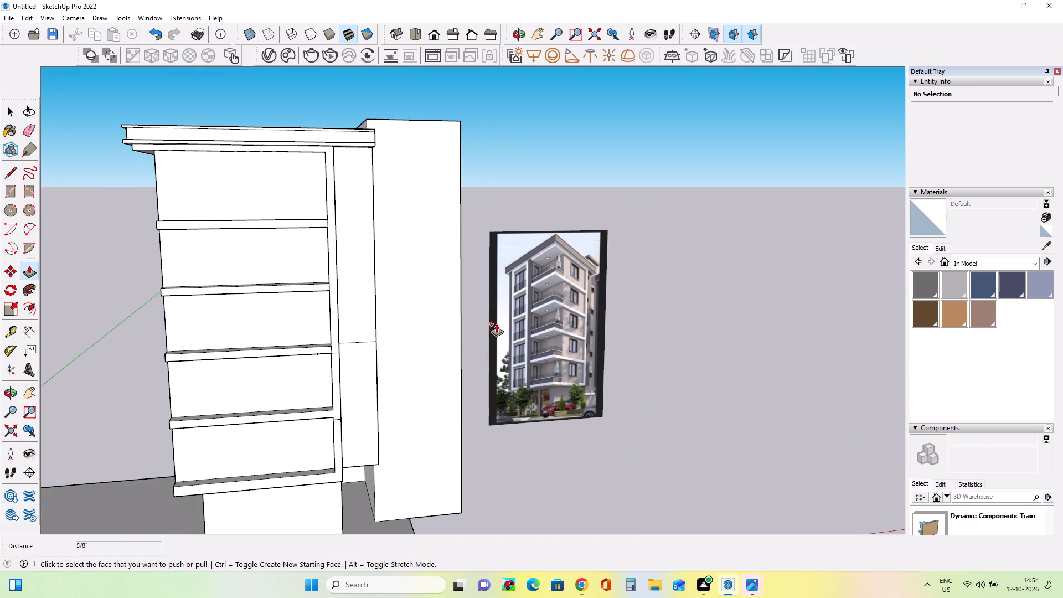
scroll(442, 334, up, 3)
scroll(708, 347, up, 4)
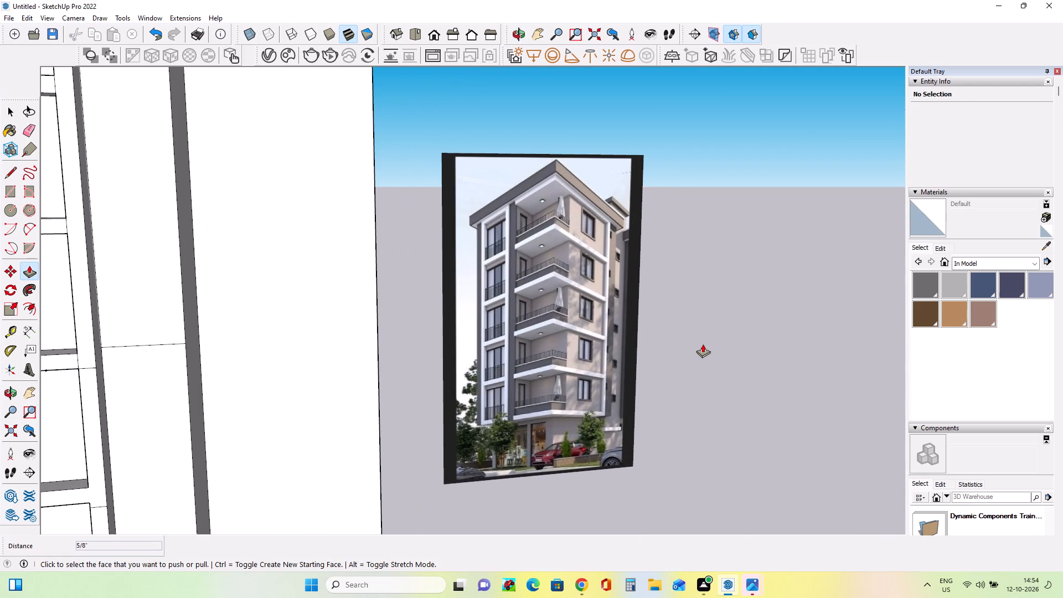
scroll(703, 344, down, 10)
Raise the top face of the tall block behind the roof slab by about 9 1/4".
middle_drag(632, 303, 629, 349)
scroll(633, 323, down, 1)
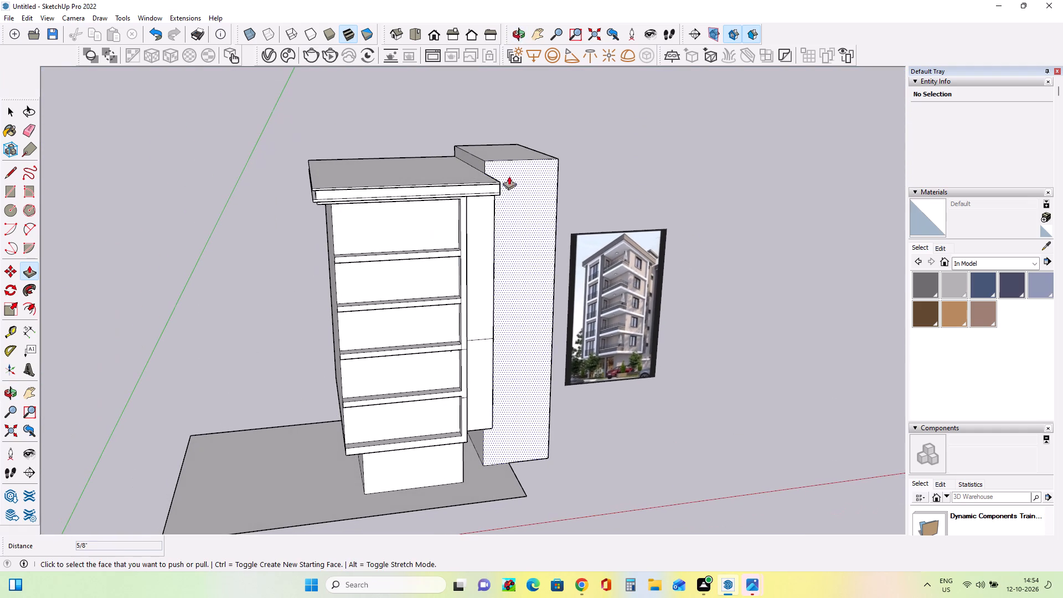
click(510, 148)
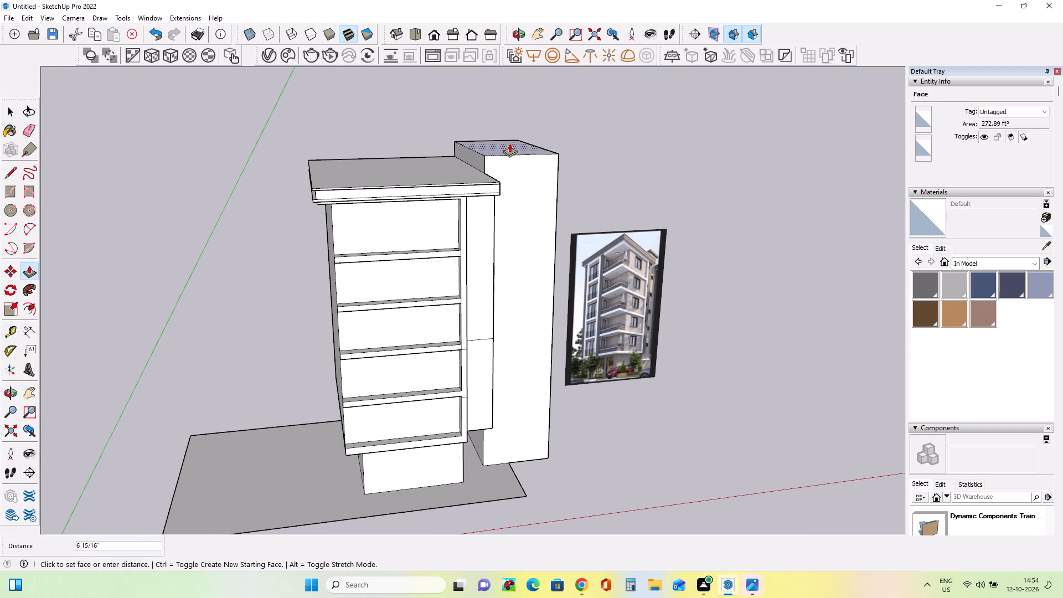
click(509, 143)
Examine the raised rooftop block and its edge band at the back of the building in the reference image.
middle_drag(554, 213, 476, 193)
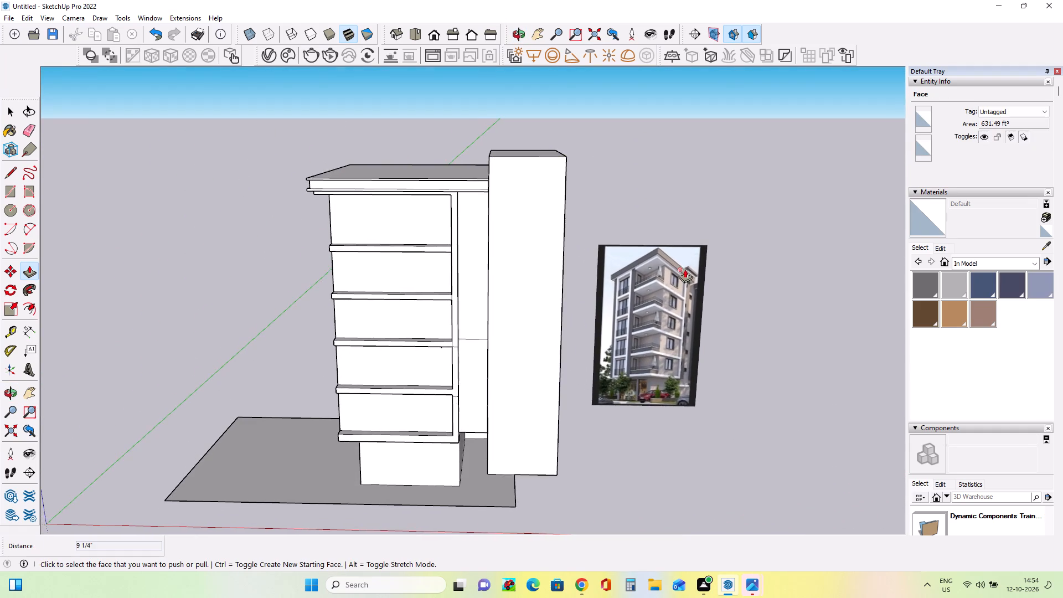
scroll(685, 269, up, 18)
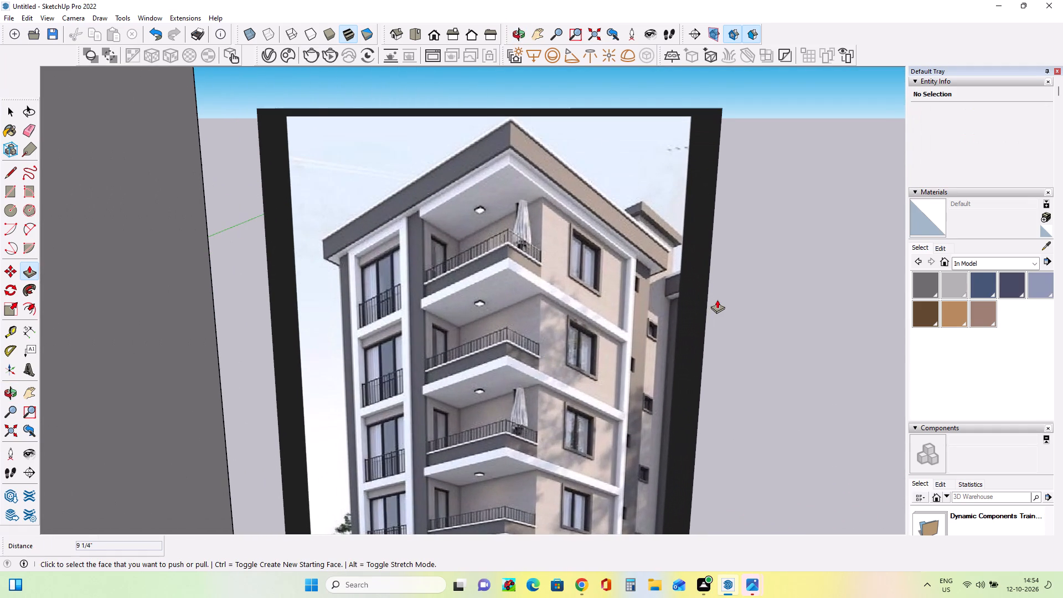
scroll(717, 300, down, 2)
scroll(717, 300, up, 1)
scroll(717, 300, down, 13)
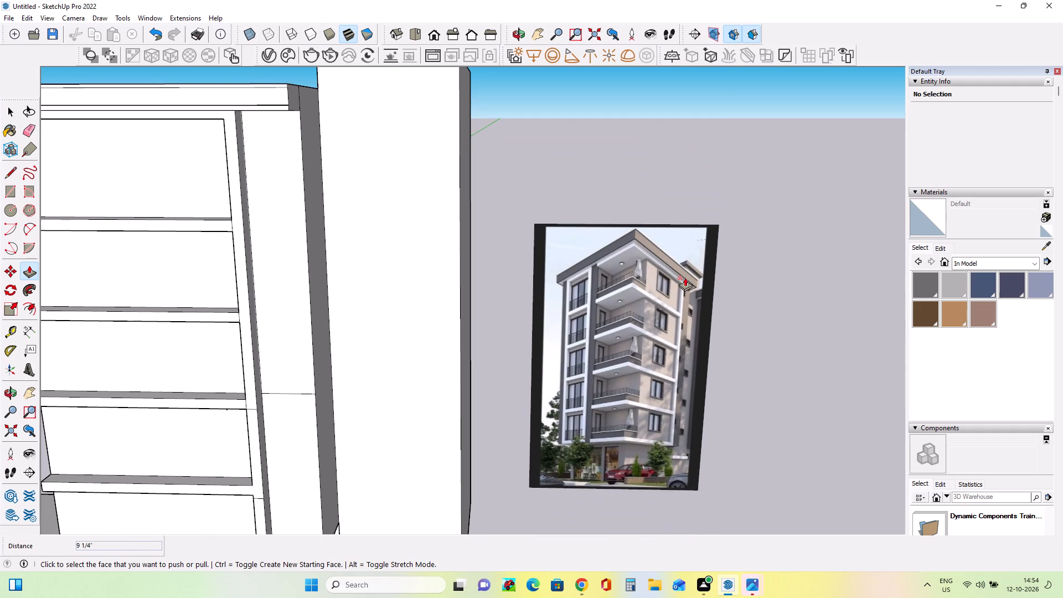
scroll(685, 277, up, 14)
scroll(715, 276, down, 6)
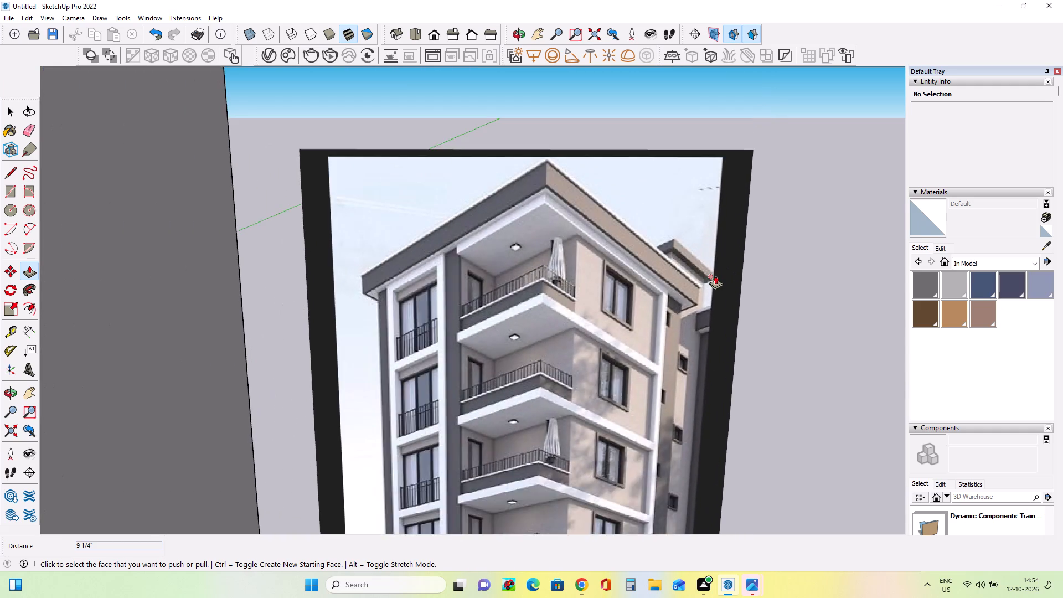
scroll(715, 276, down, 10)
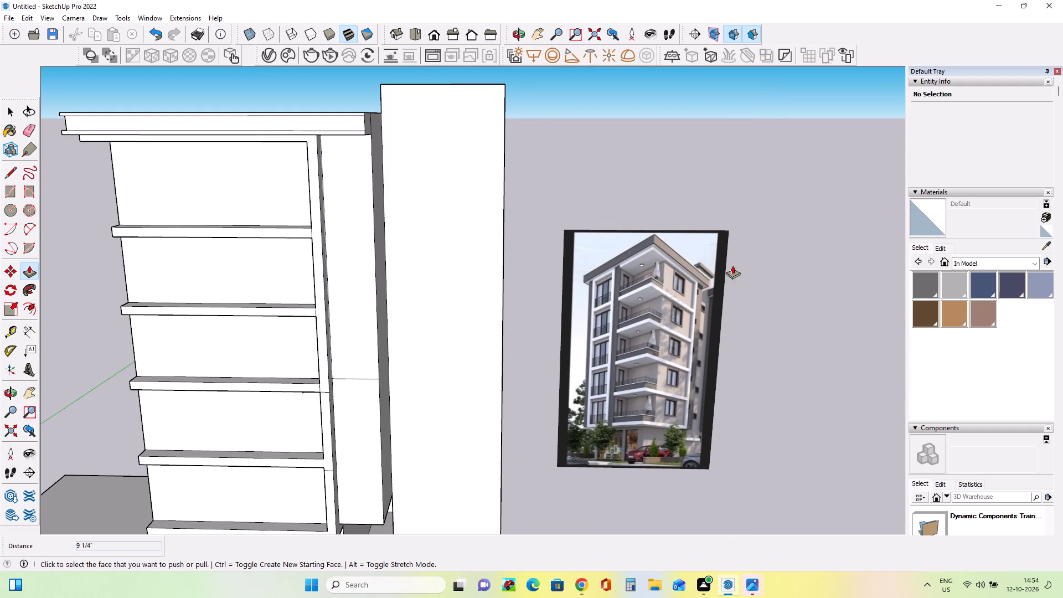
Raise the top face of the tall block by about another 4 7/8".
middle_drag(378, 278, 572, 281)
scroll(527, 275, down, 5)
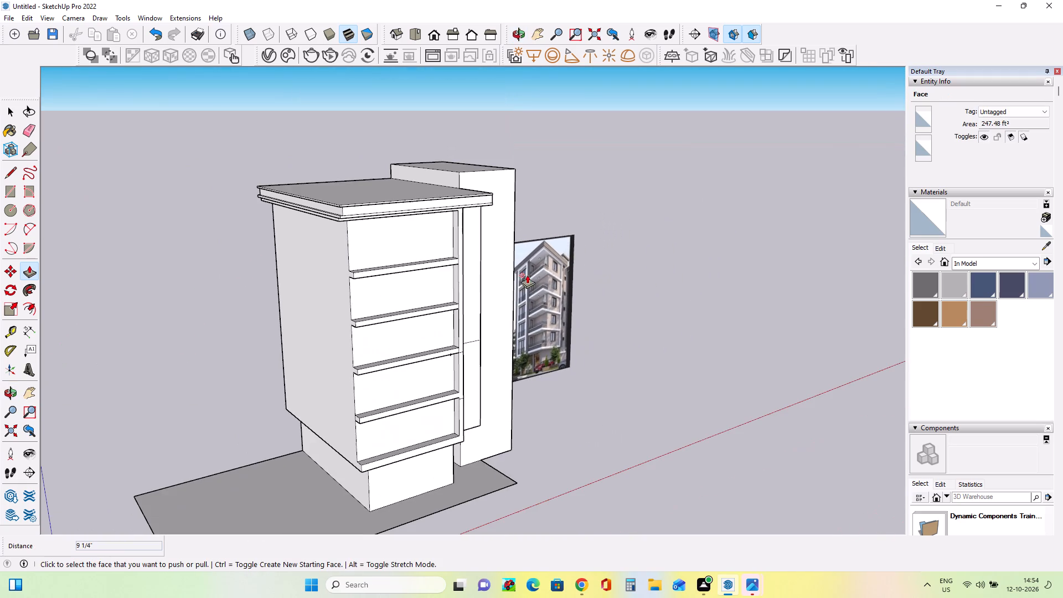
scroll(342, 171, up, 3)
scroll(418, 180, up, 3)
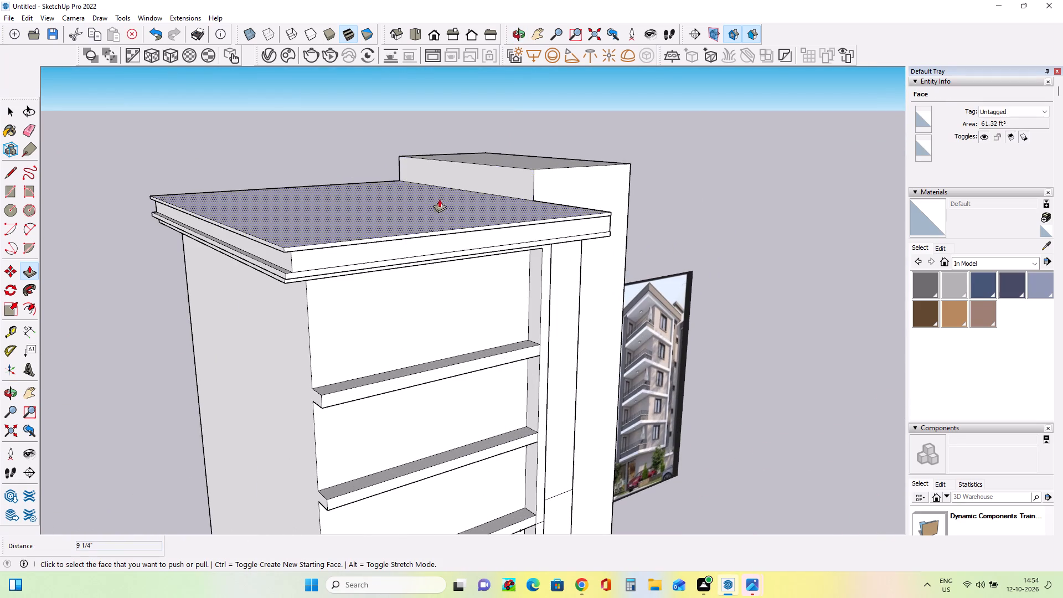
middle_drag(450, 222, 447, 256)
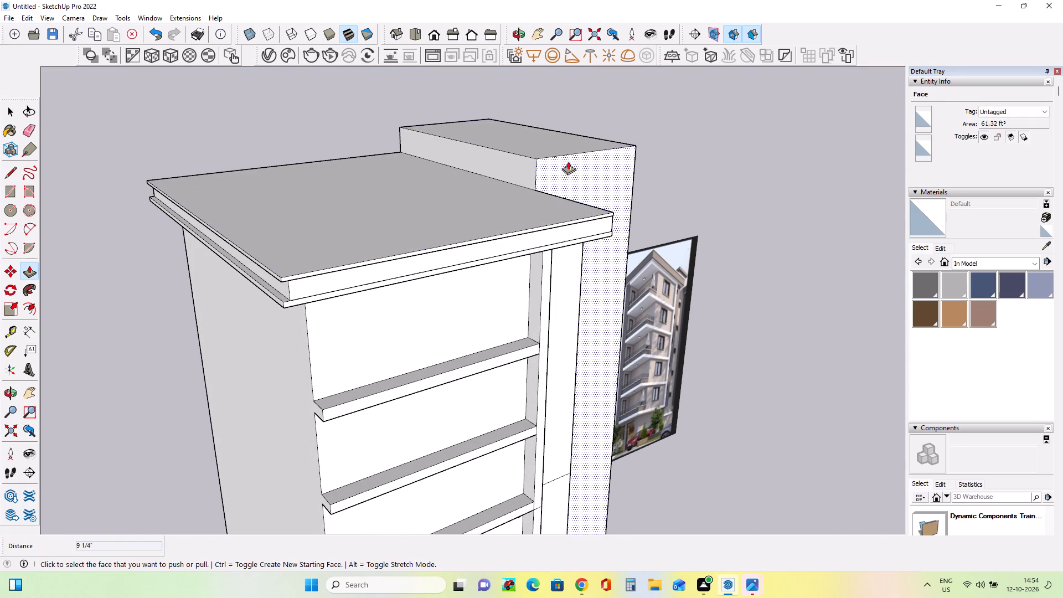
click(547, 145)
click(547, 140)
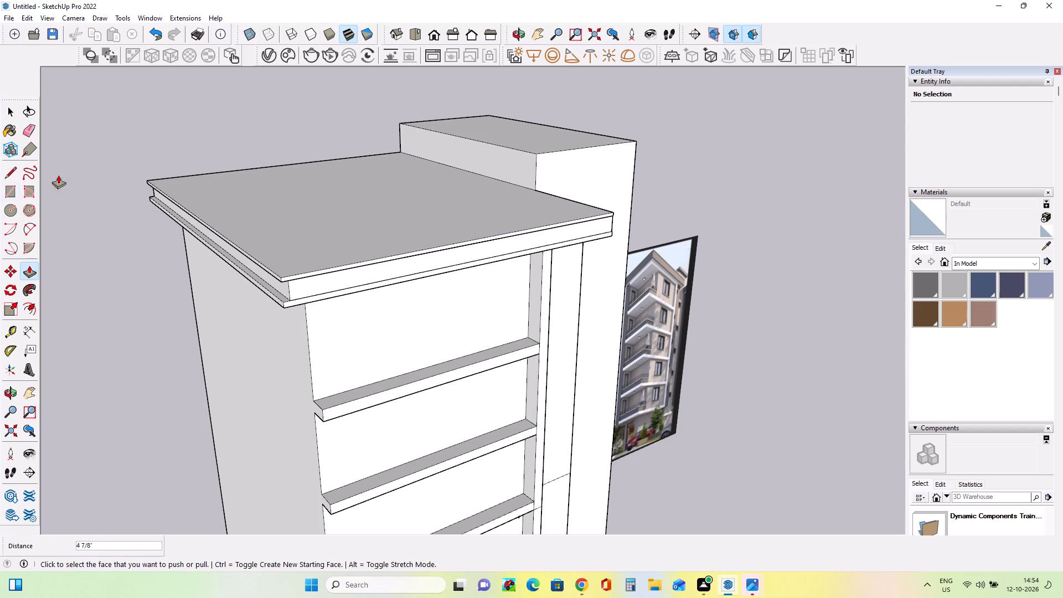
Draw a line about 11' 10 1/8" long across the tall block's front face, just below its top edge.
click(9, 172)
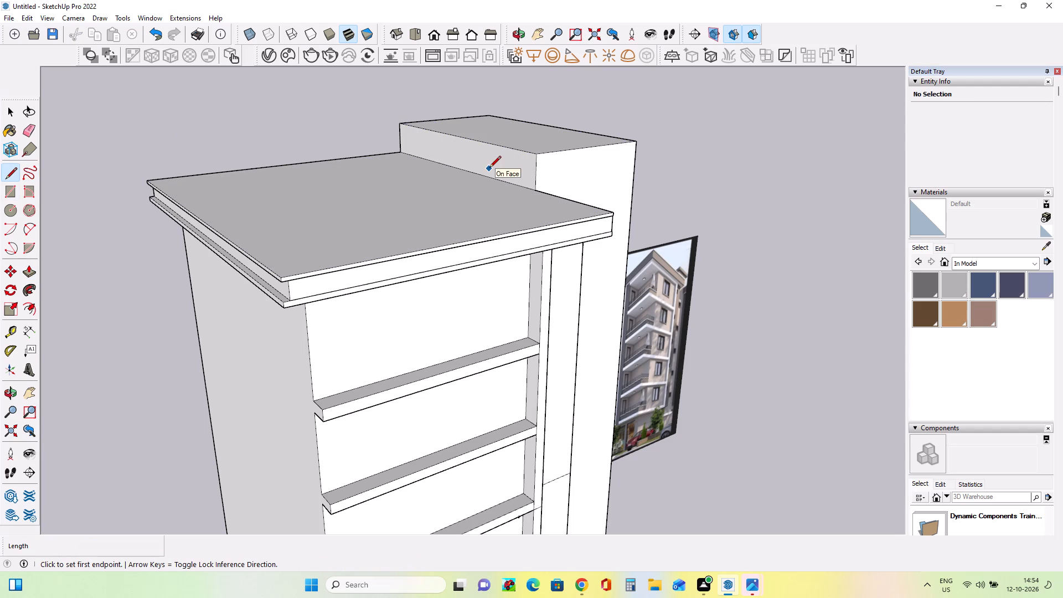
click(636, 158)
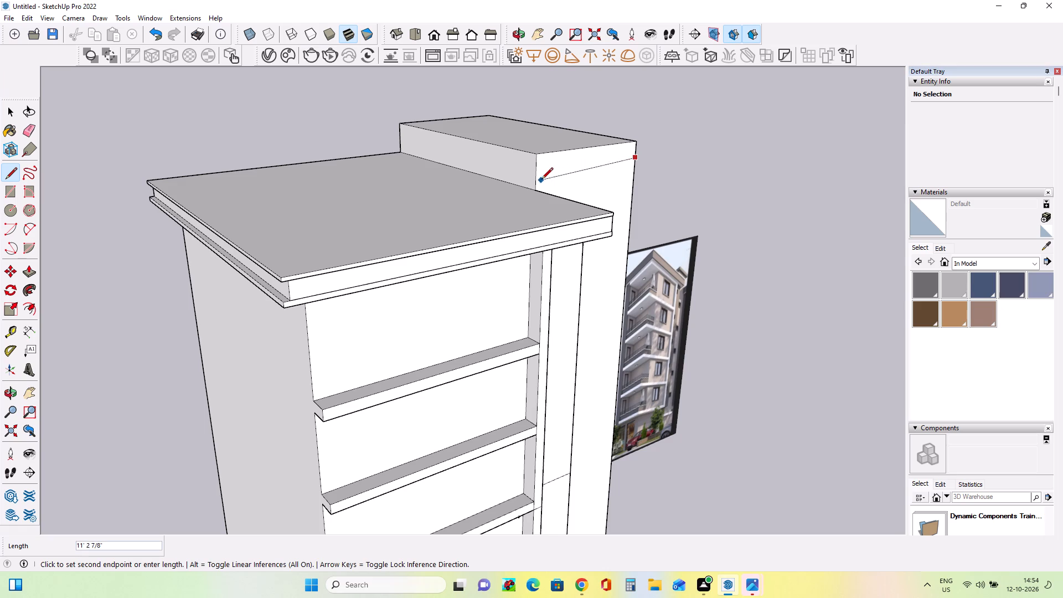
click(534, 173)
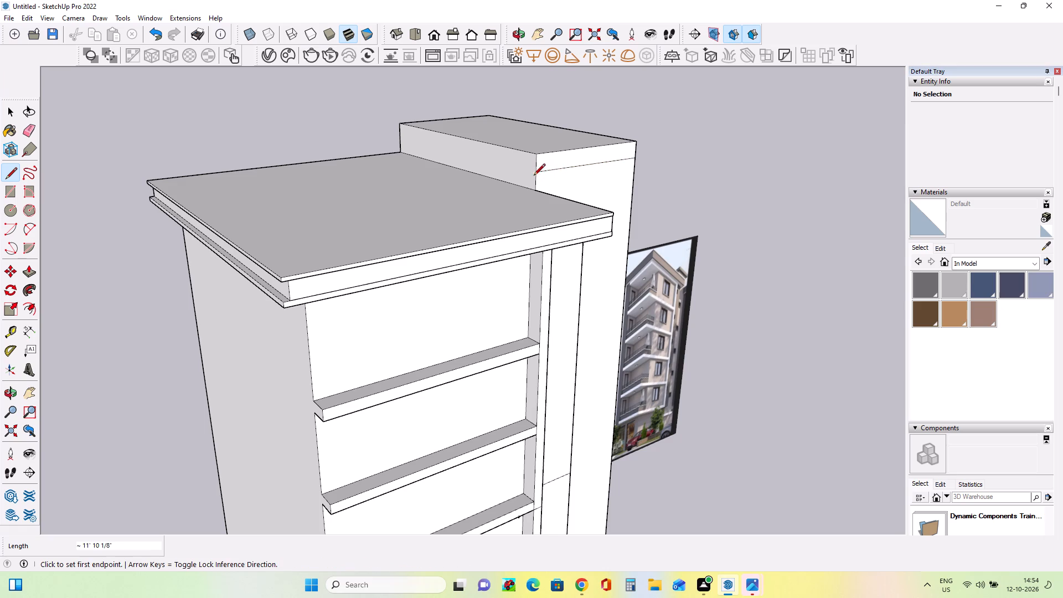
middle_drag(494, 187, 746, 176)
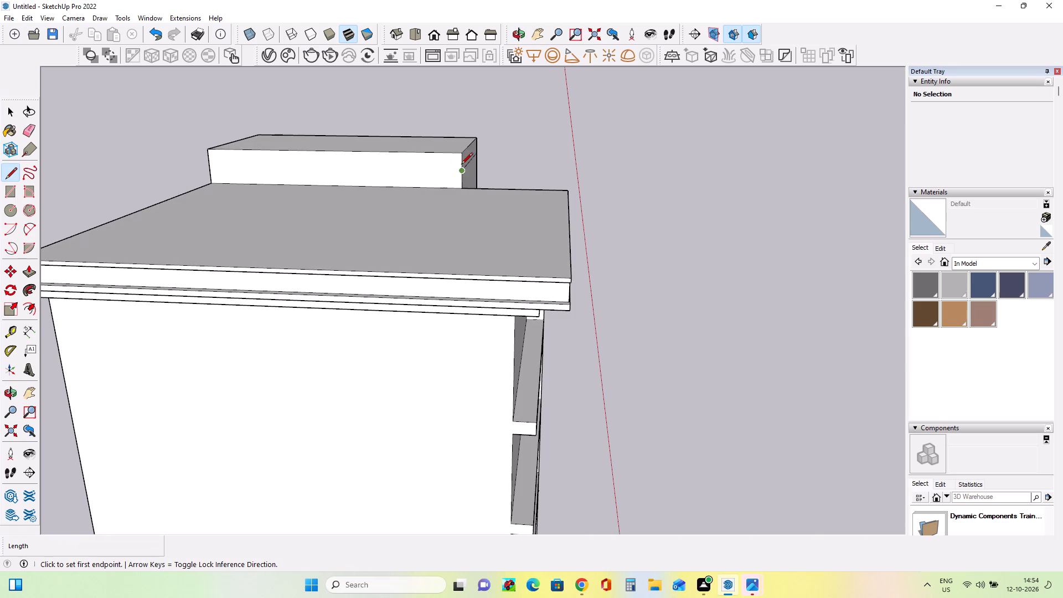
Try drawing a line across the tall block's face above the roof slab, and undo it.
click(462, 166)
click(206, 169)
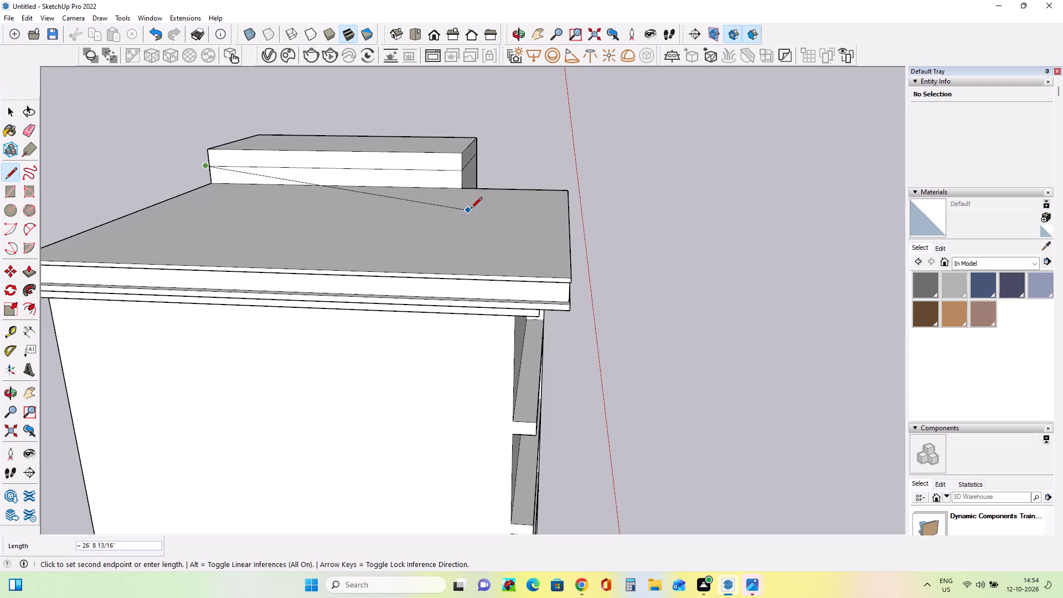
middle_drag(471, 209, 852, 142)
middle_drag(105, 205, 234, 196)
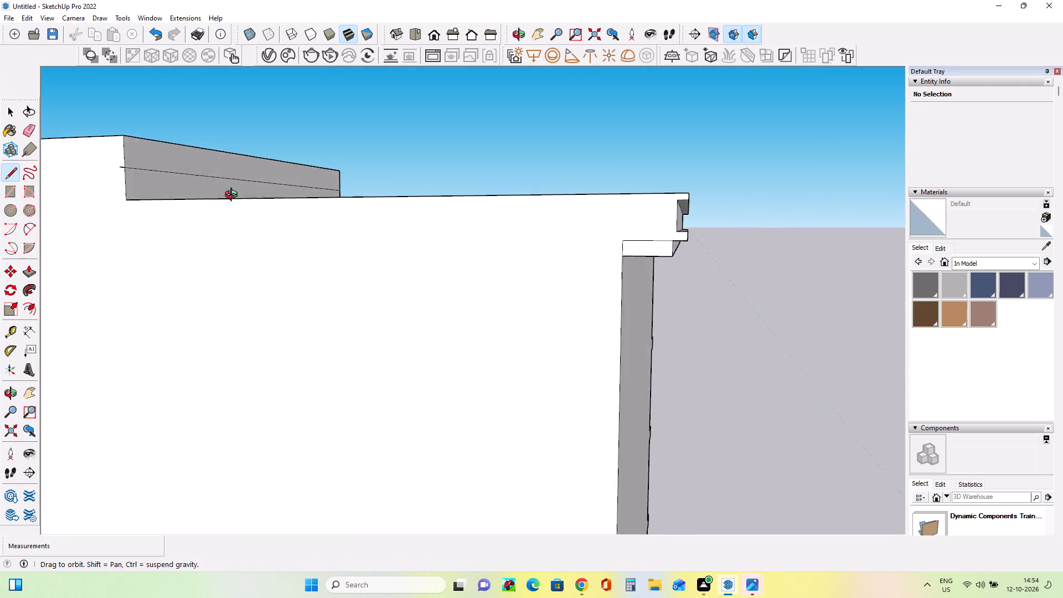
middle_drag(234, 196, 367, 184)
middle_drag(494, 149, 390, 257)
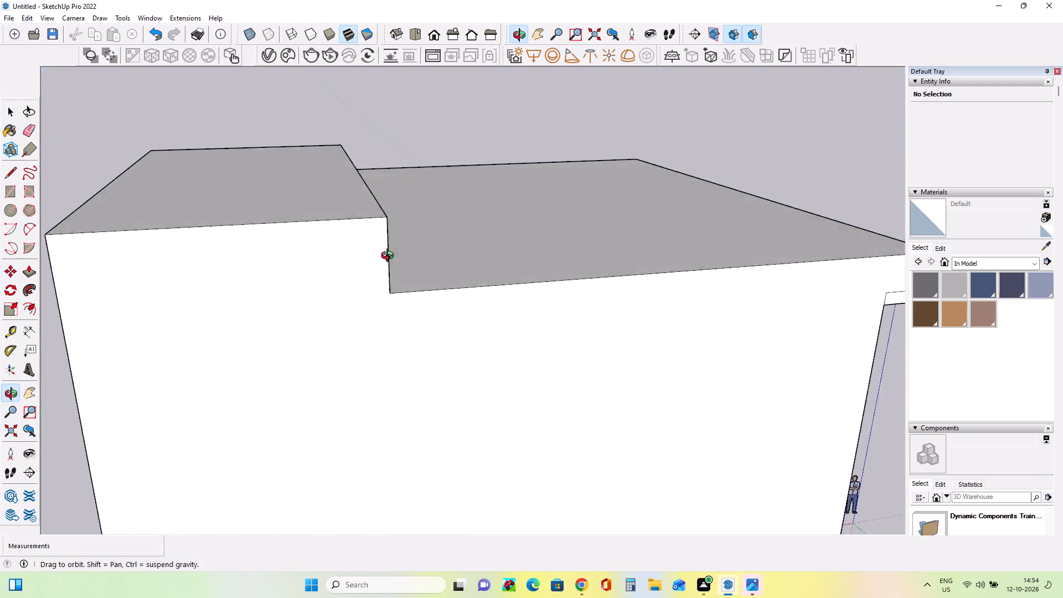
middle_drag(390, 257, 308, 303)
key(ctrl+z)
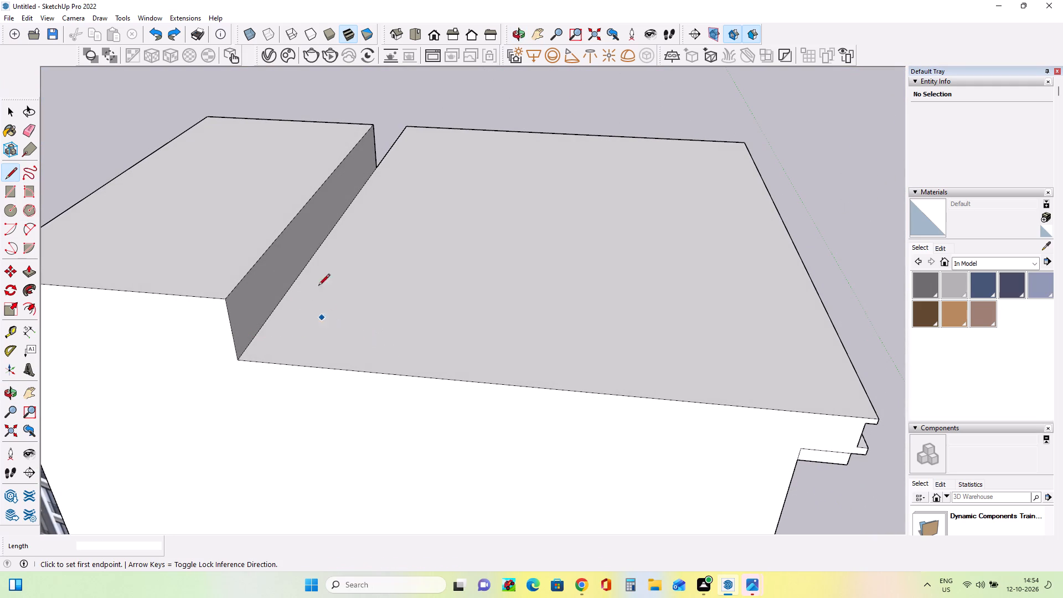
Draw lines just below the tall block's top edge across its remaining three faces, about 23' 1/2" long on the long faces and 11' 10 1/8" on the short one.
click(376, 149)
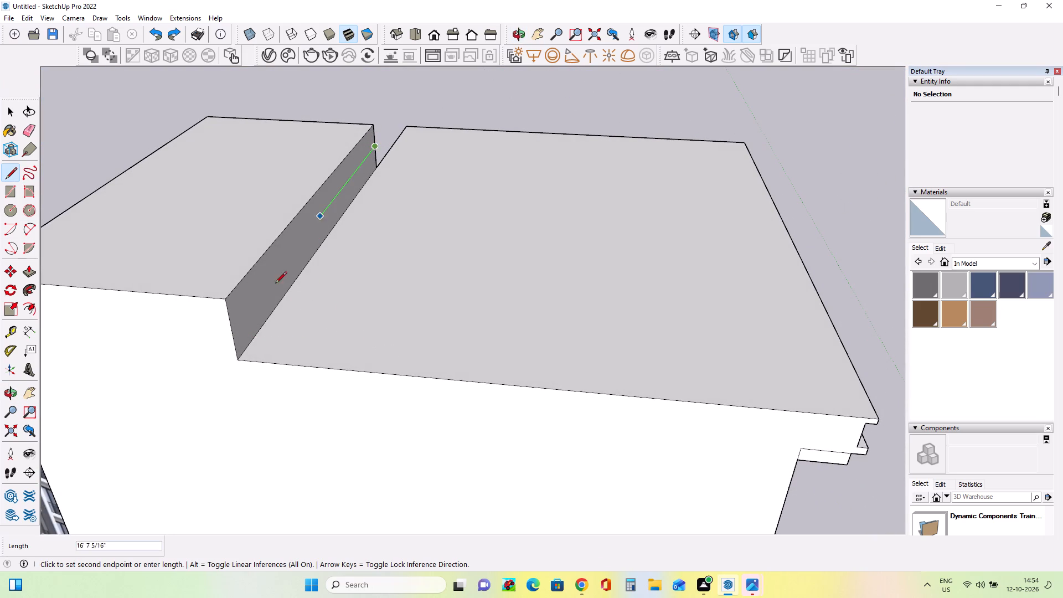
click(229, 327)
scroll(352, 331, down, 5)
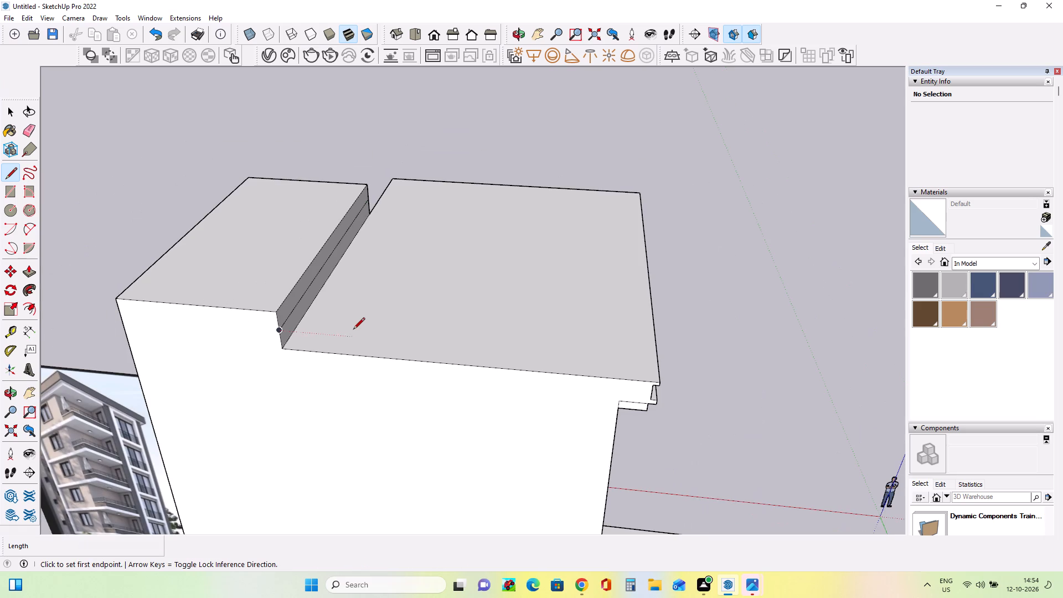
click(281, 332)
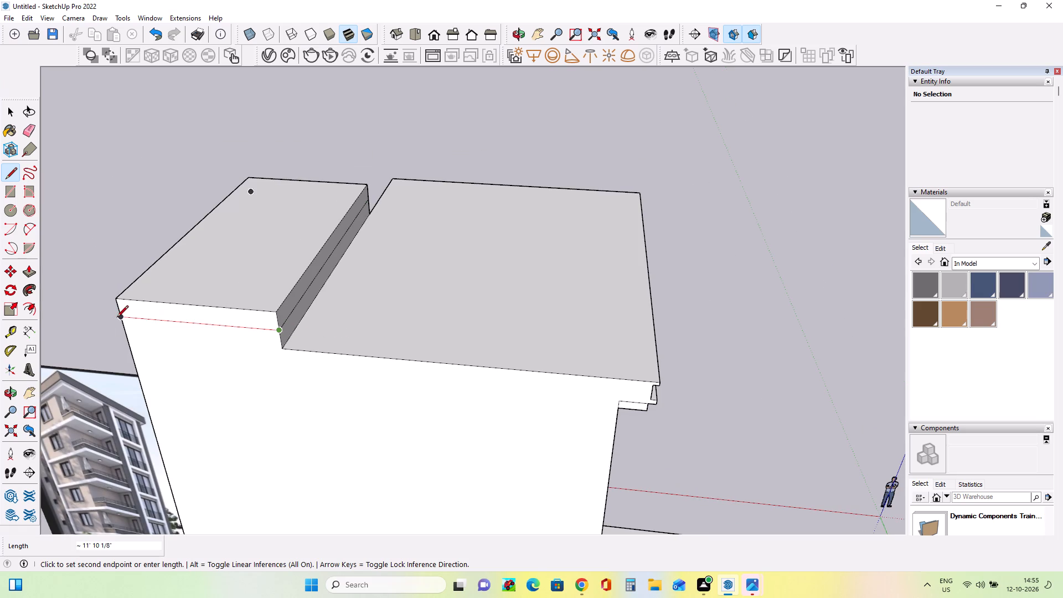
click(118, 317)
middle_drag(409, 349, 0, 313)
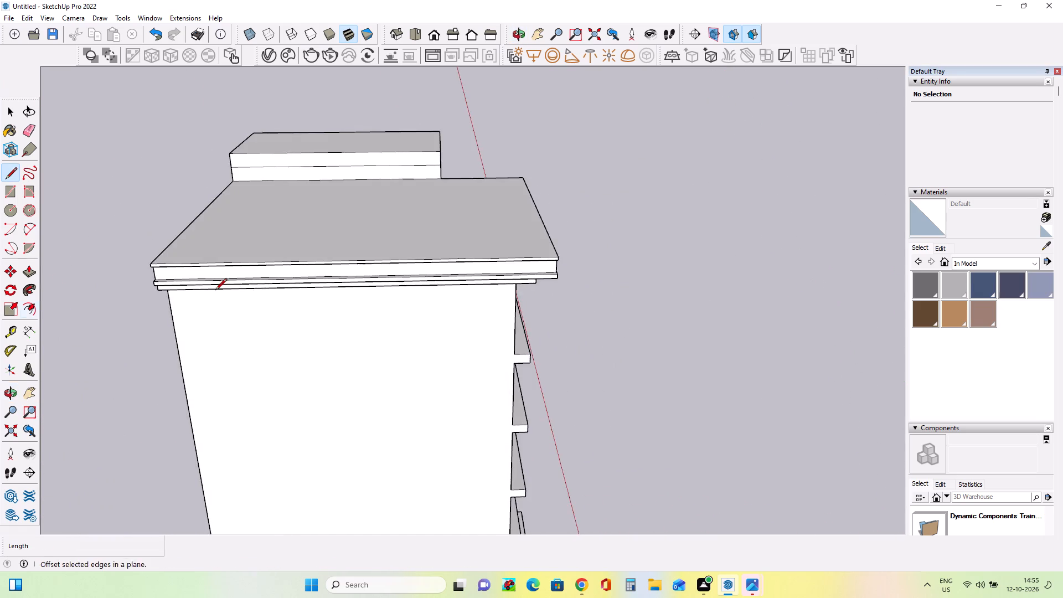
middle_drag(555, 252, 0, 299)
middle_drag(765, 254, 358, 236)
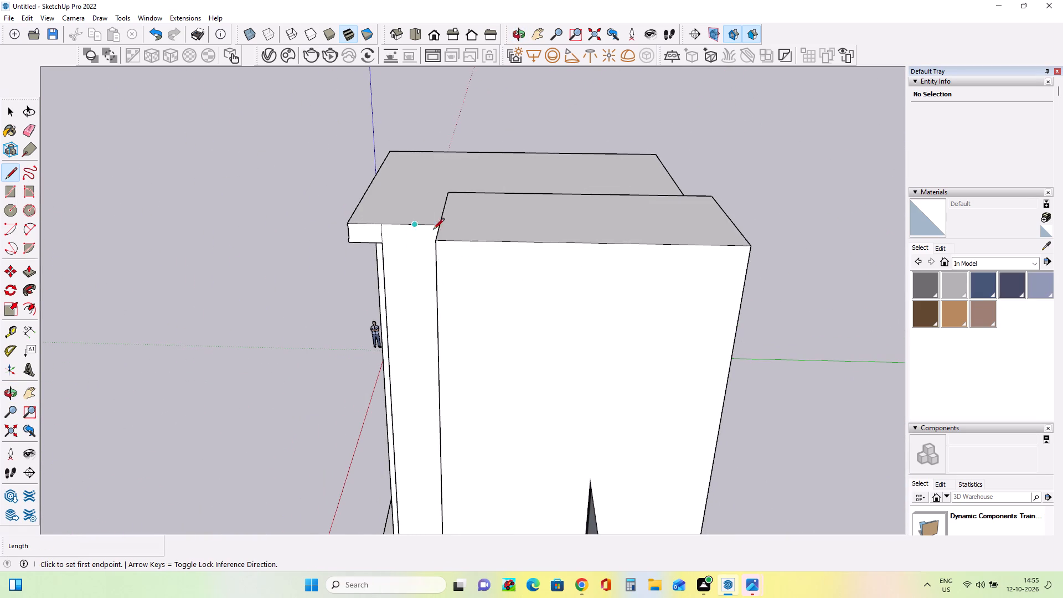
click(440, 257)
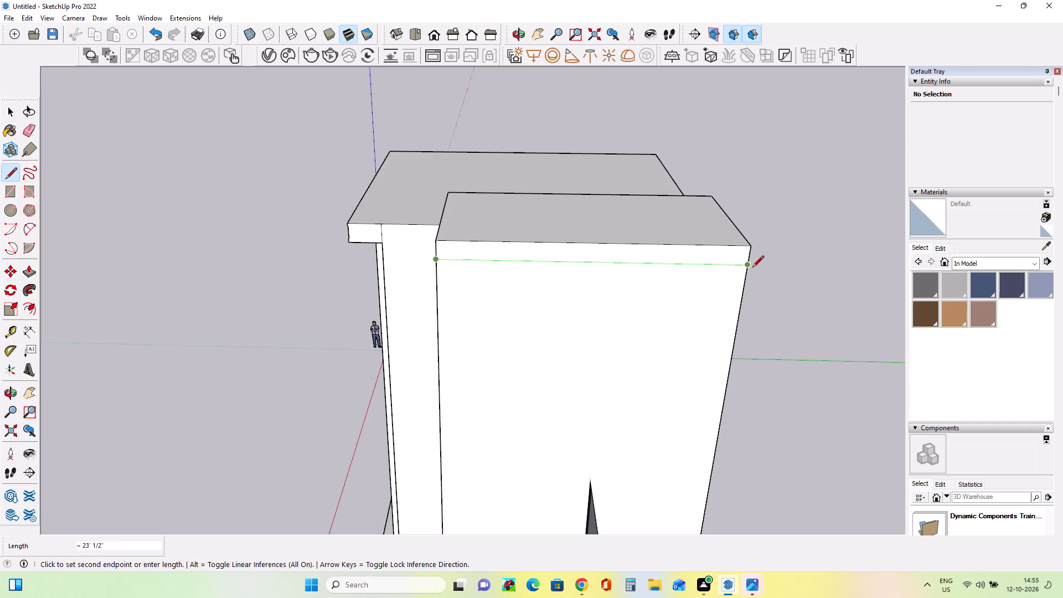
click(749, 268)
Raise the top face of the tall block by about 1' 2 3/16".
middle_drag(533, 317, 763, 294)
scroll(756, 294, down, 5)
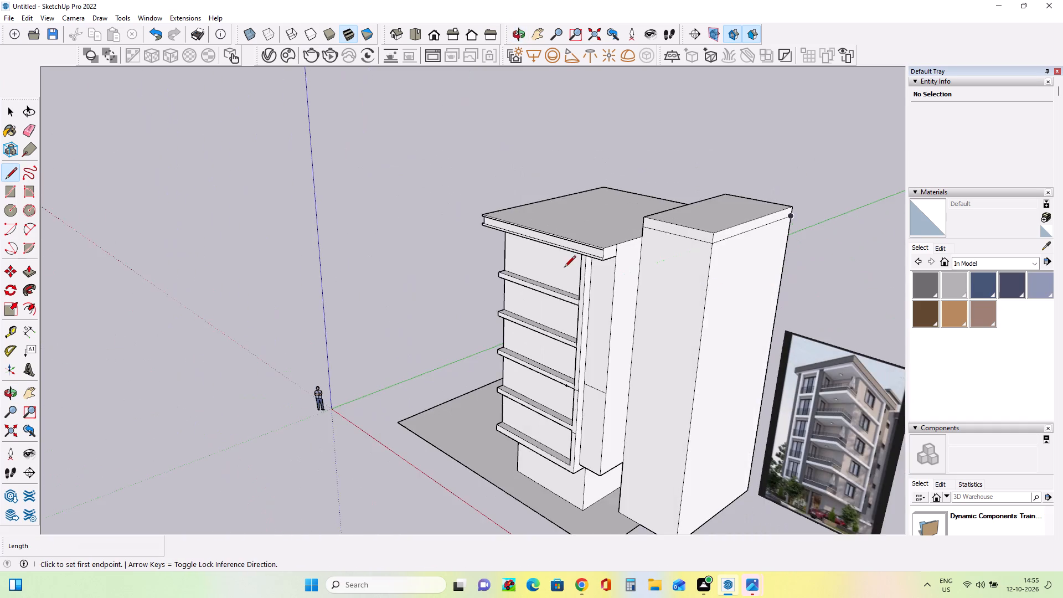
scroll(563, 268, down, 4)
middle_drag(564, 269, 702, 289)
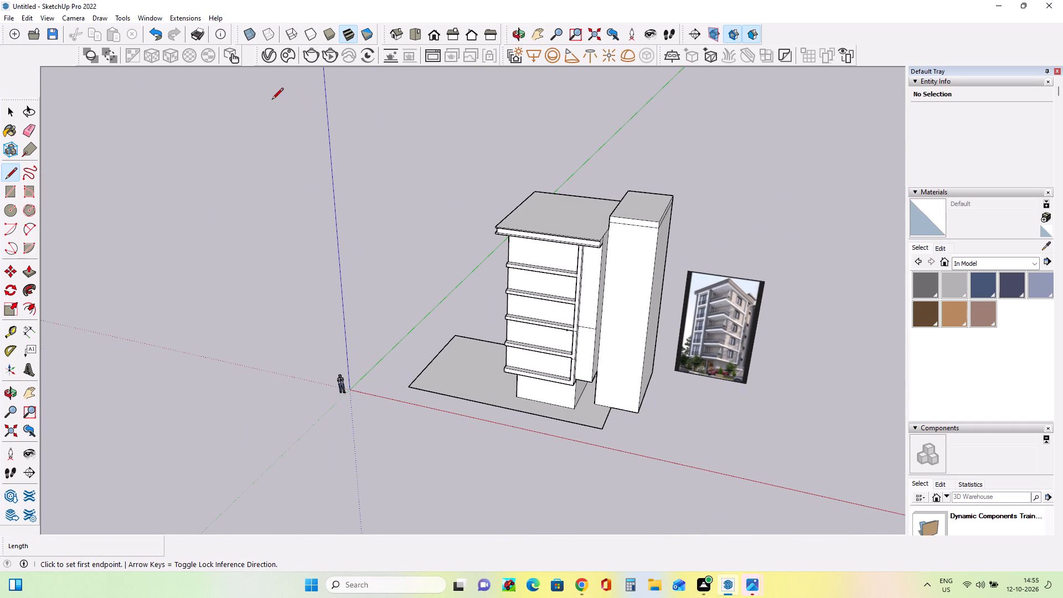
click(29, 275)
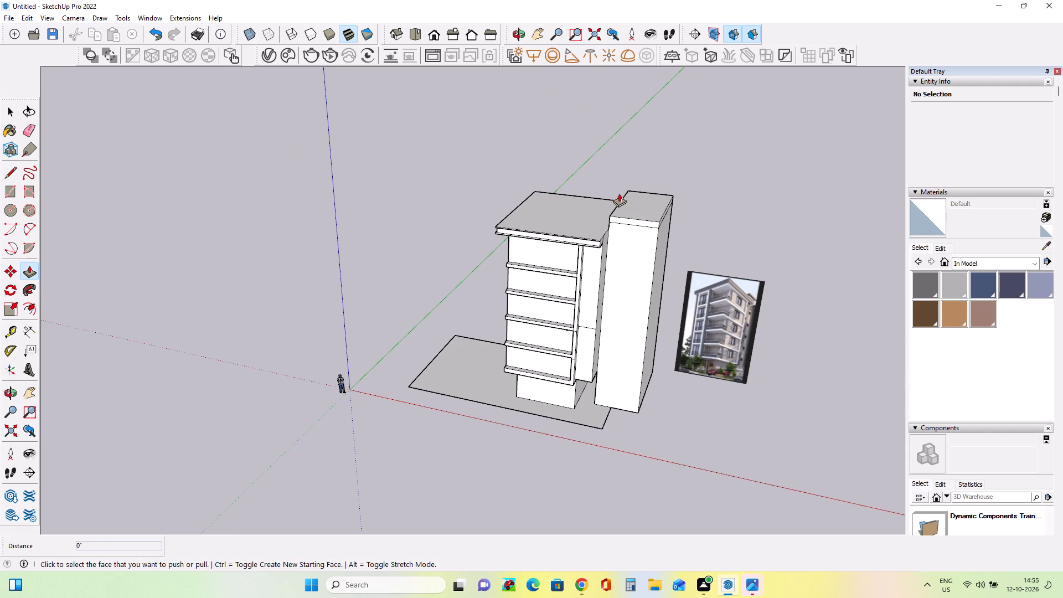
click(628, 204)
click(629, 199)
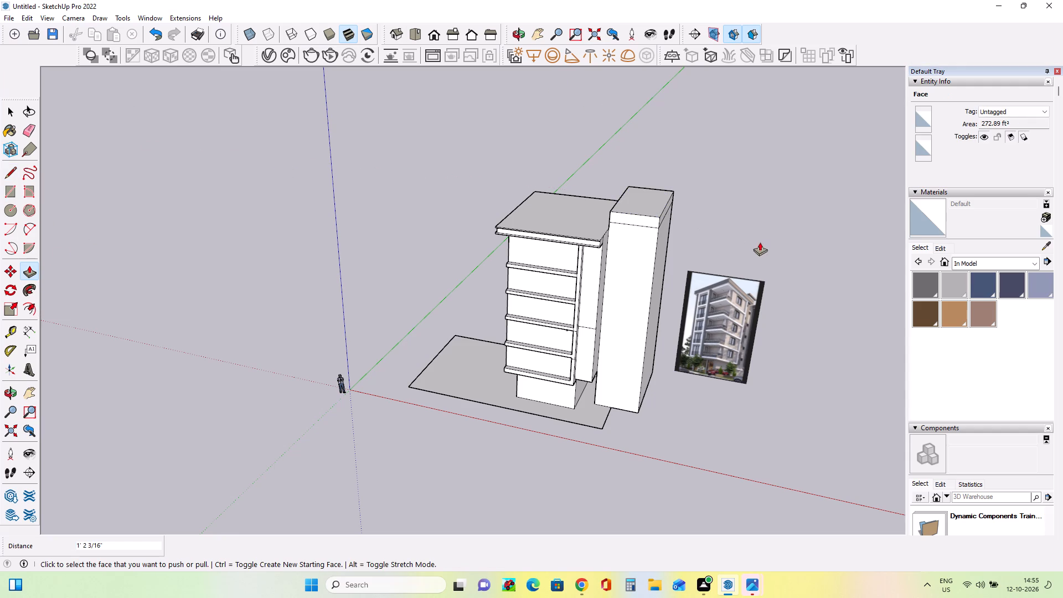
Pull the tall block's top band outward on its outer long face, and by about 7 11/16" on the face above the roof slab.
middle_drag(758, 241, 725, 228)
scroll(673, 225, up, 6)
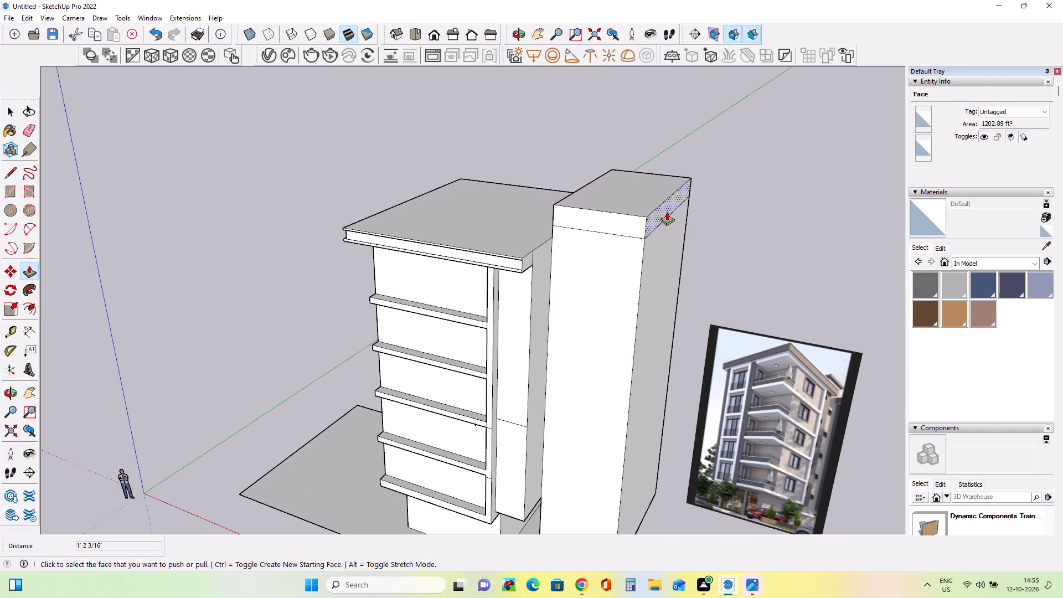
click(667, 212)
click(673, 215)
middle_drag(586, 265, 823, 208)
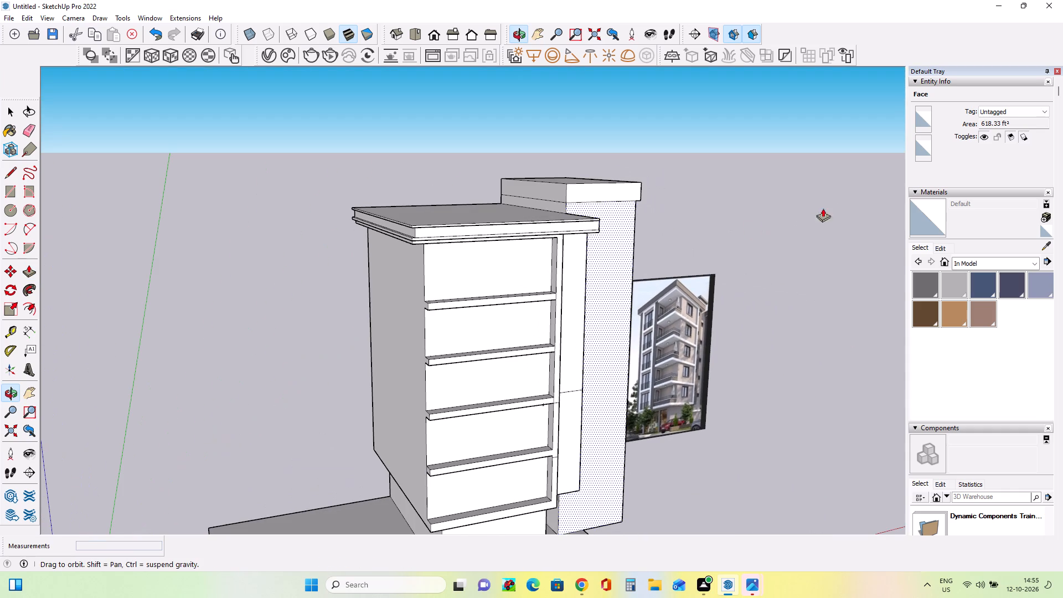
middle_drag(823, 208, 846, 208)
click(558, 192)
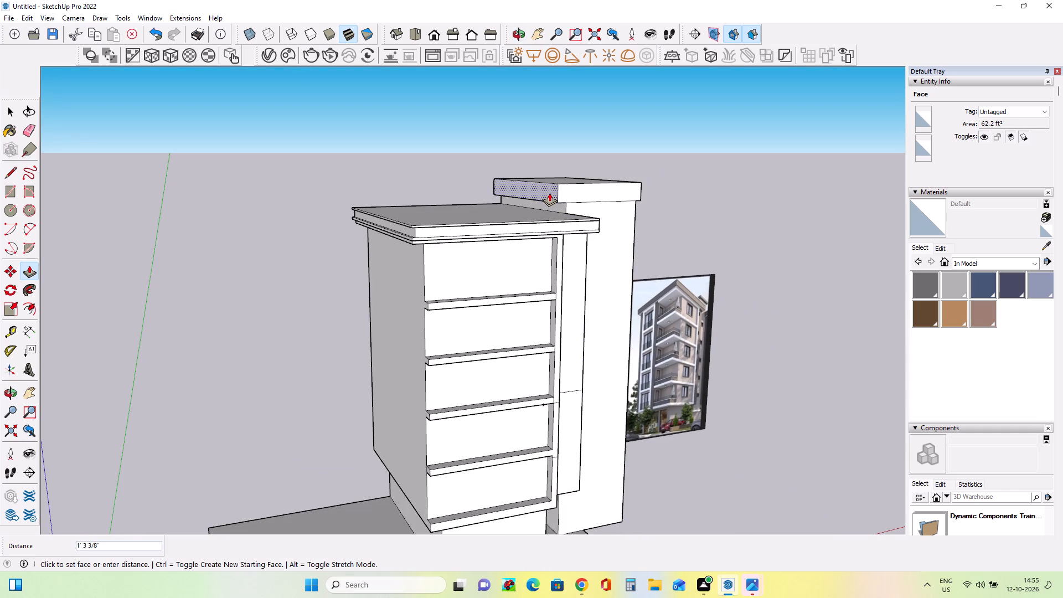
click(554, 192)
Raise the top face of the tall block's projecting band by about 1' 1 13/16".
middle_drag(631, 205, 500, 220)
scroll(538, 214, up, 1)
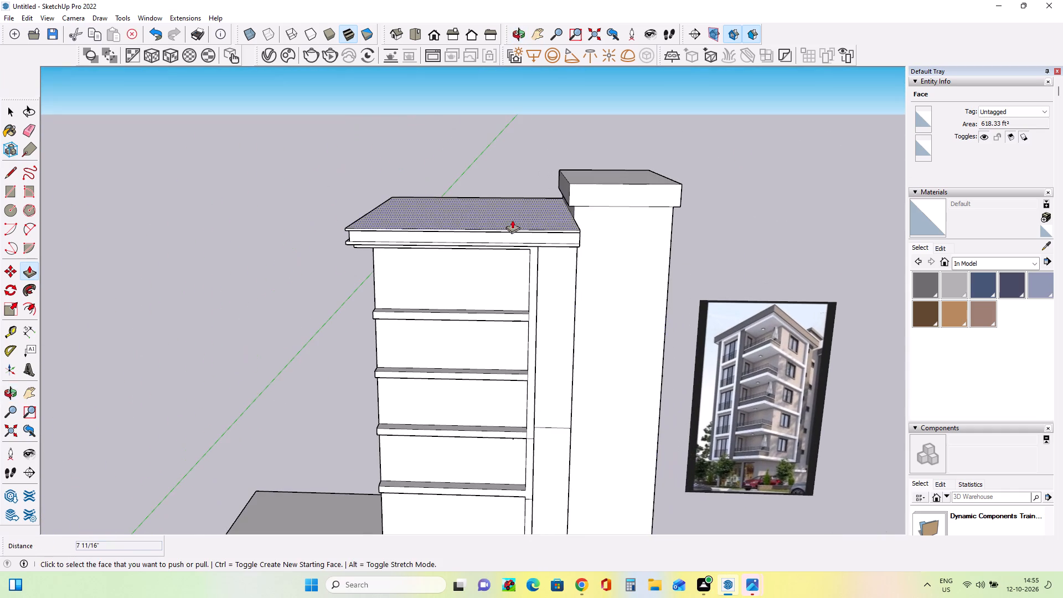
middle_drag(639, 222, 634, 250)
click(628, 168)
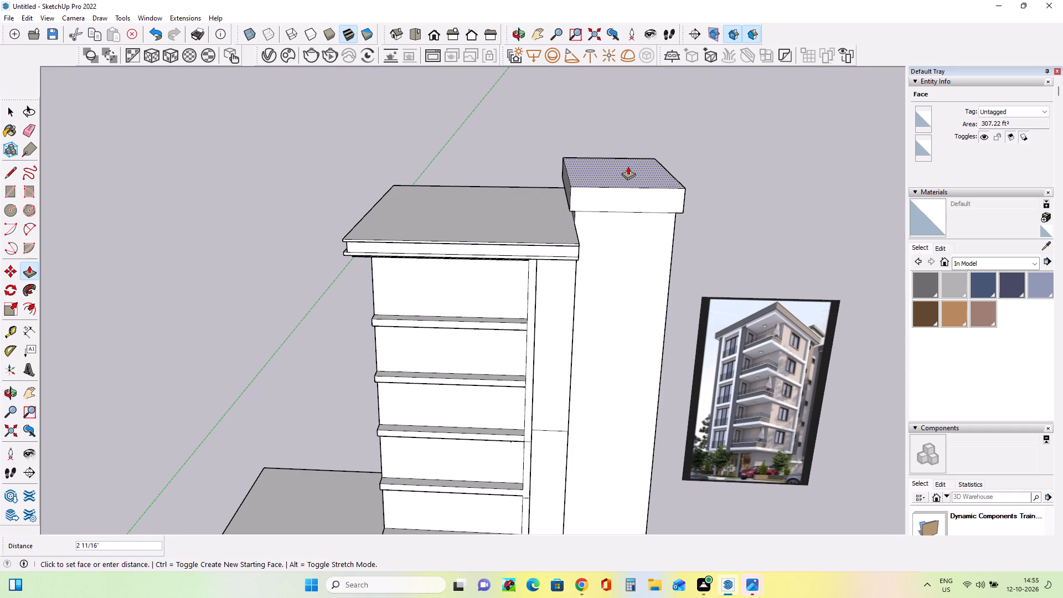
click(632, 159)
Pull the tall block's top band outward on its short front face by about 11 9/16".
middle_drag(654, 246, 645, 154)
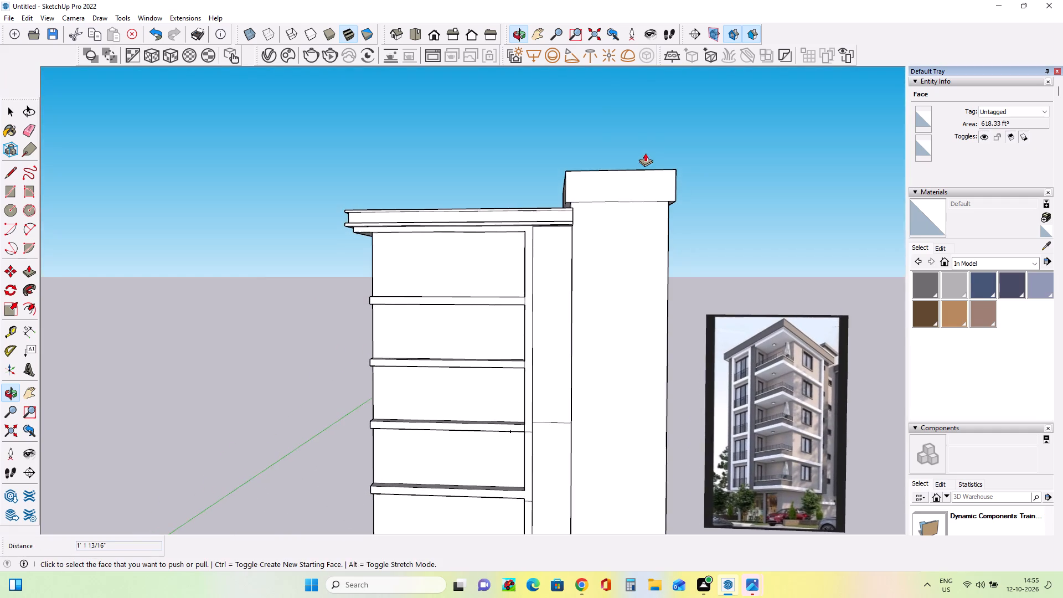
middle_drag(606, 192, 611, 81)
scroll(620, 208, up, 5)
click(645, 184)
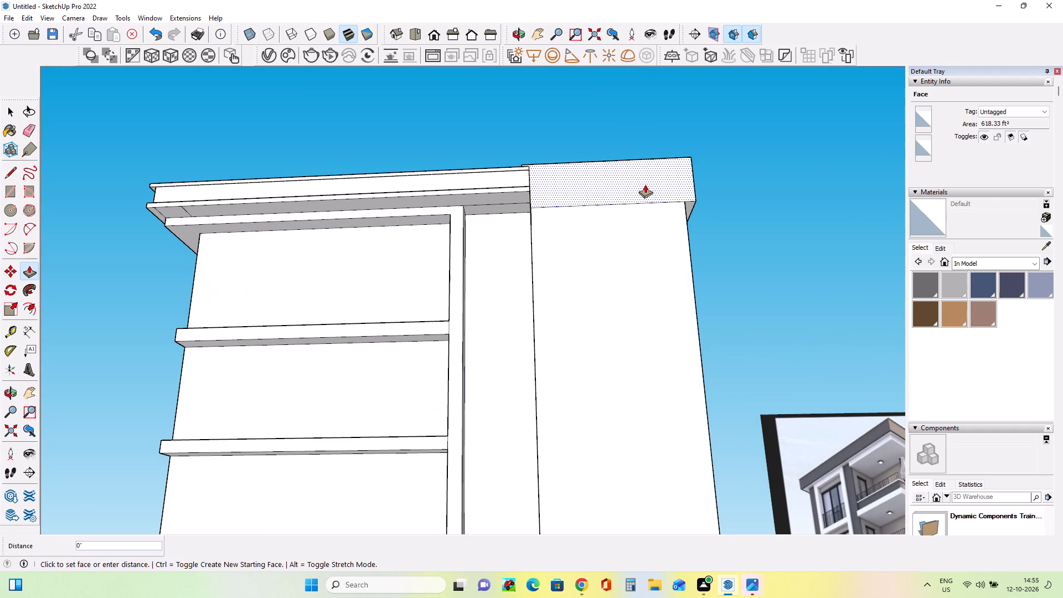
click(627, 175)
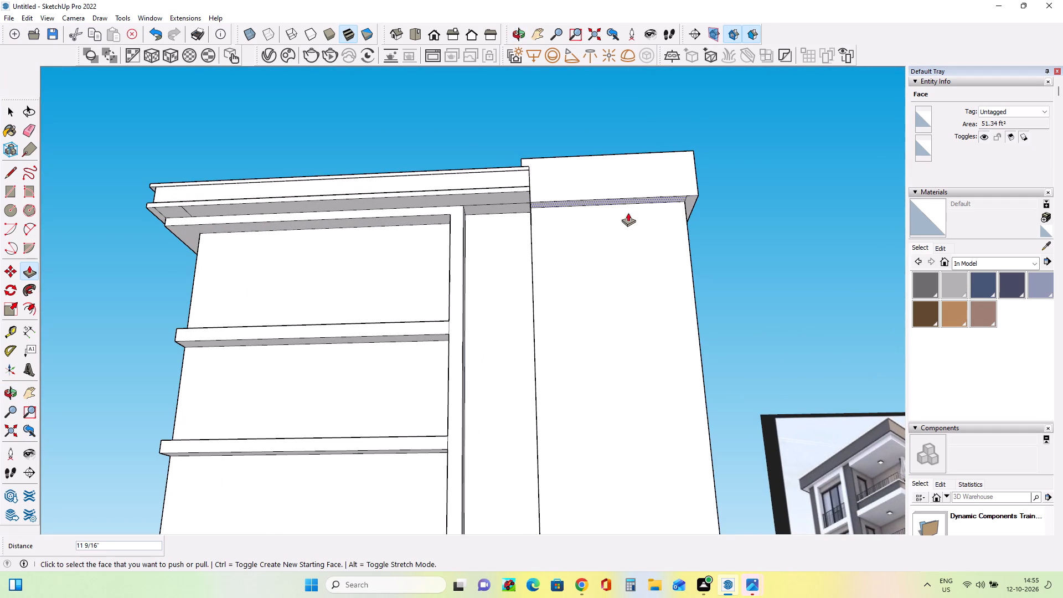
Raise the undersides of the top band's overhangs on the tall block's front and outer long faces by about 1' 9/16".
click(629, 200)
click(629, 188)
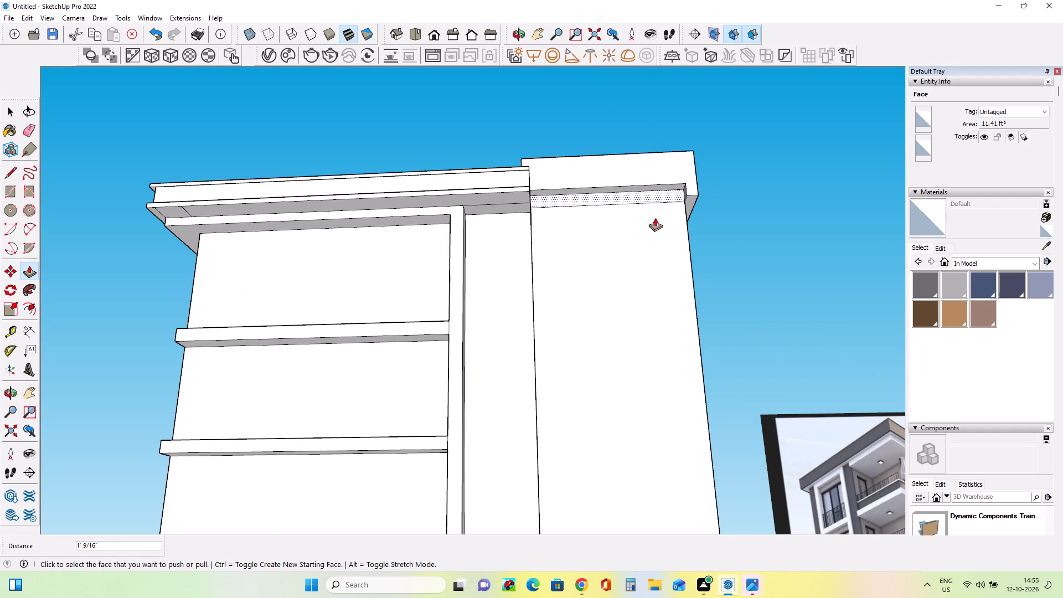
middle_drag(730, 226, 529, 251)
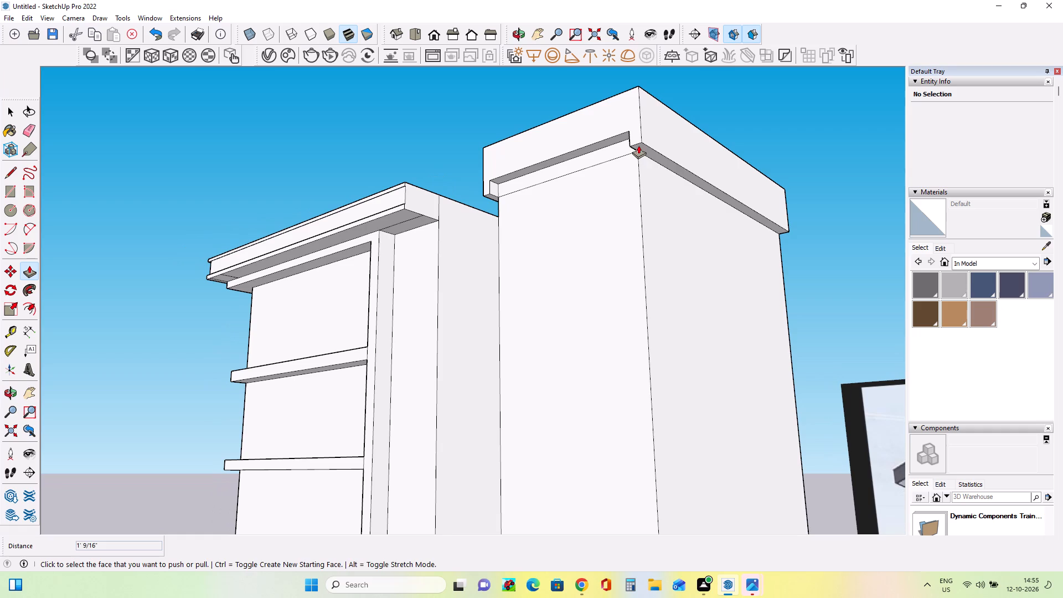
click(638, 145)
click(618, 126)
Raise the underside of the top band's overhang above the roof slab by about 1' 9/16".
middle_drag(543, 212, 804, 232)
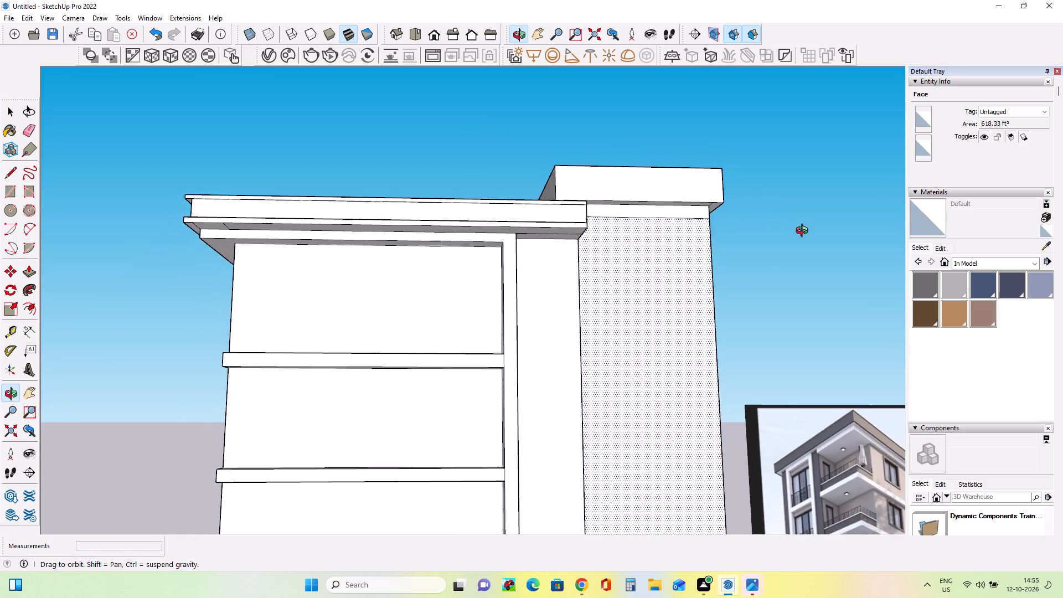
middle_drag(804, 232, 803, 230)
middle_drag(448, 165, 429, 334)
scroll(511, 250, up, 6)
middle_drag(550, 257, 563, 182)
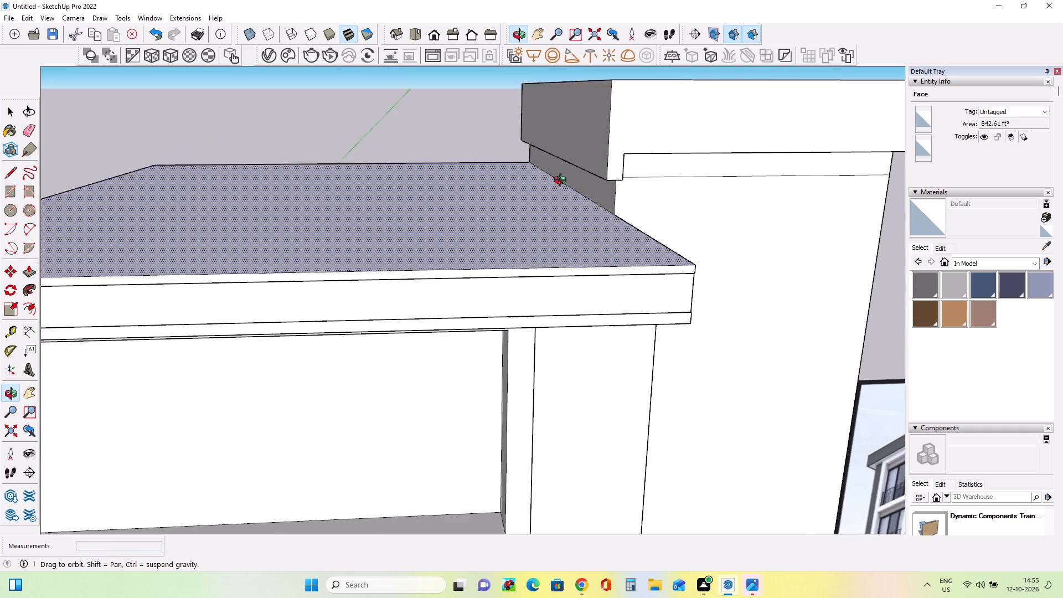
middle_drag(563, 182, 564, 181)
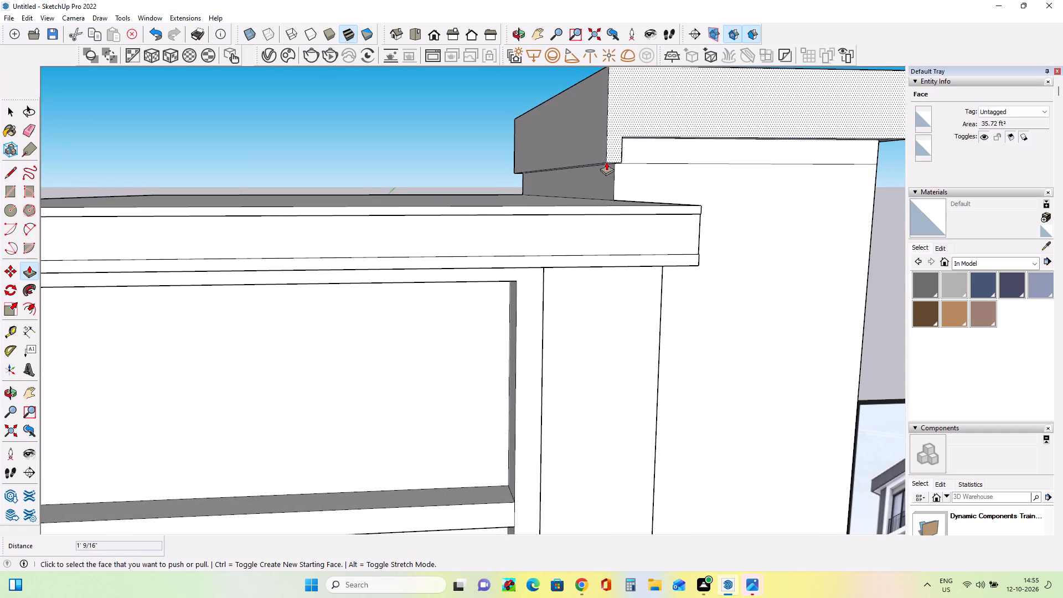
scroll(621, 169, up, 9)
click(598, 153)
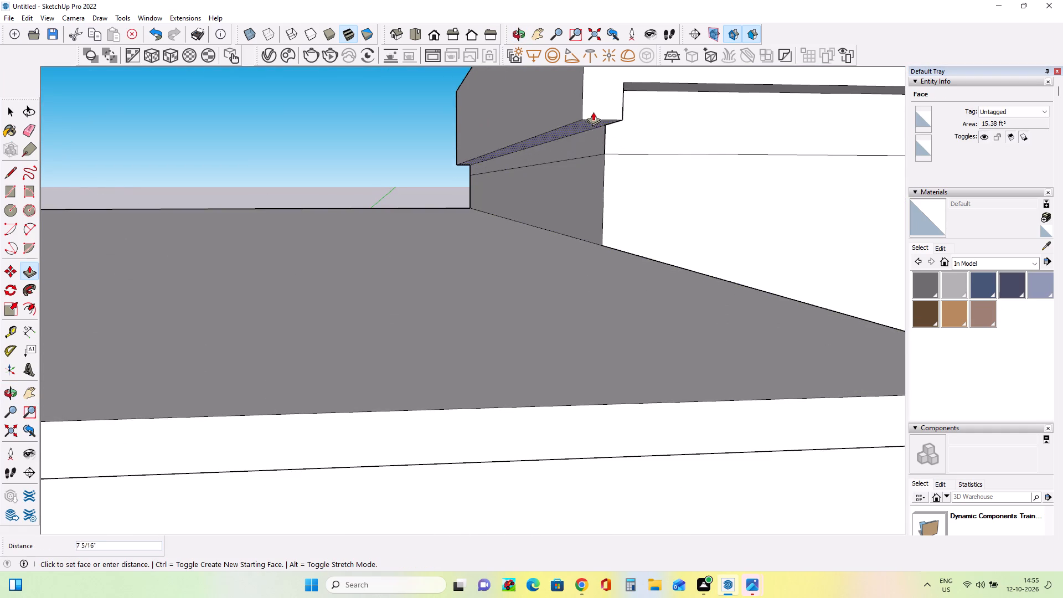
click(634, 78)
Erase the leftover horizontal lines below the top band on the tall block's front, roof-slab side and outer long faces.
scroll(504, 161, down, 11)
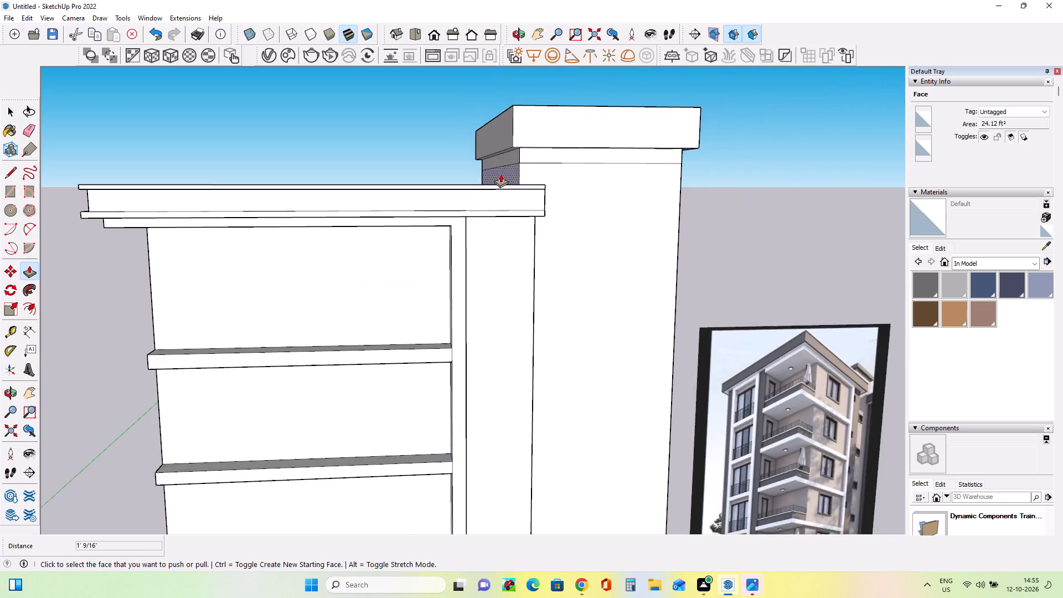
scroll(500, 174, down, 4)
middle_drag(614, 186, 549, 205)
middle_drag(493, 235, 504, 242)
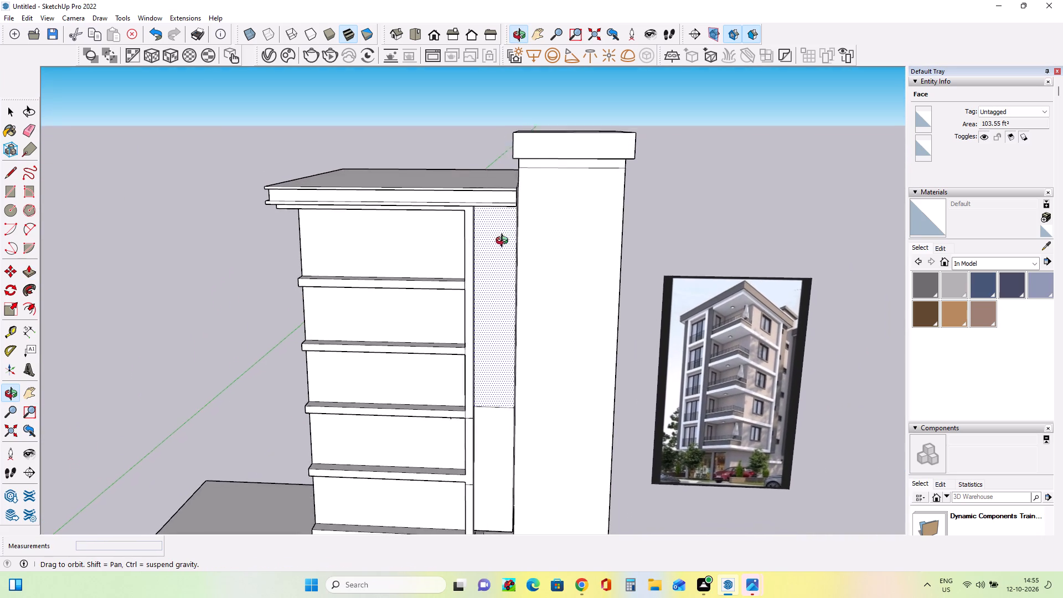
middle_drag(504, 242, 508, 249)
click(28, 130)
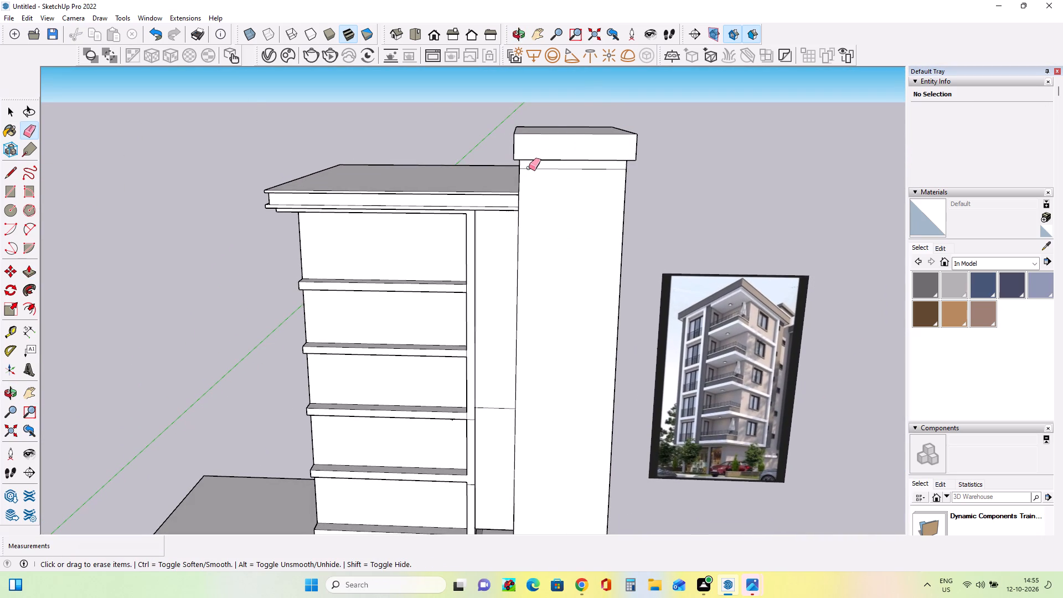
click(529, 168)
middle_drag(558, 180, 724, 181)
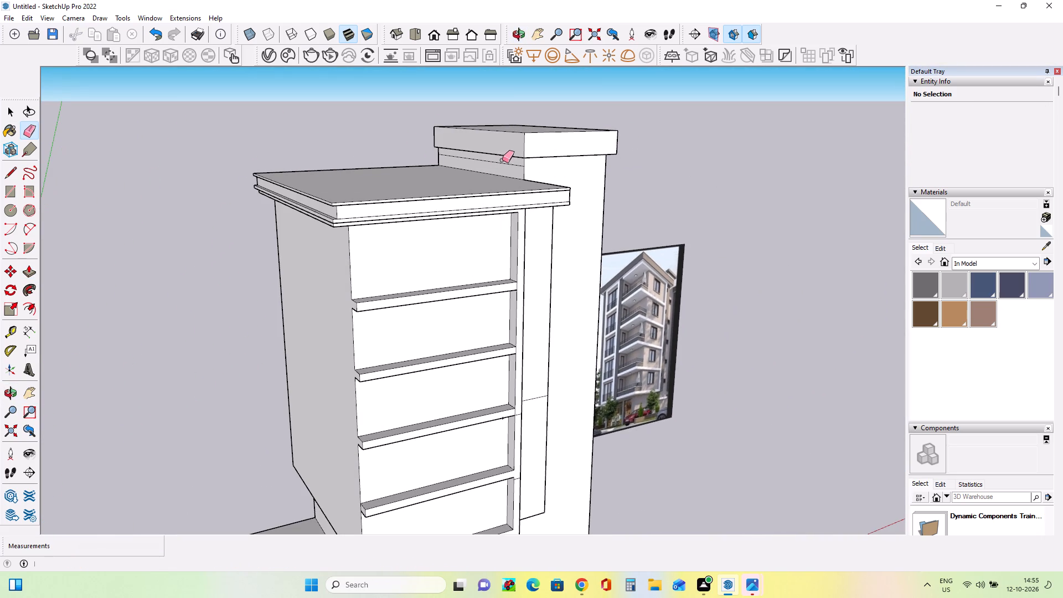
click(504, 163)
middle_drag(594, 199, 95, 239)
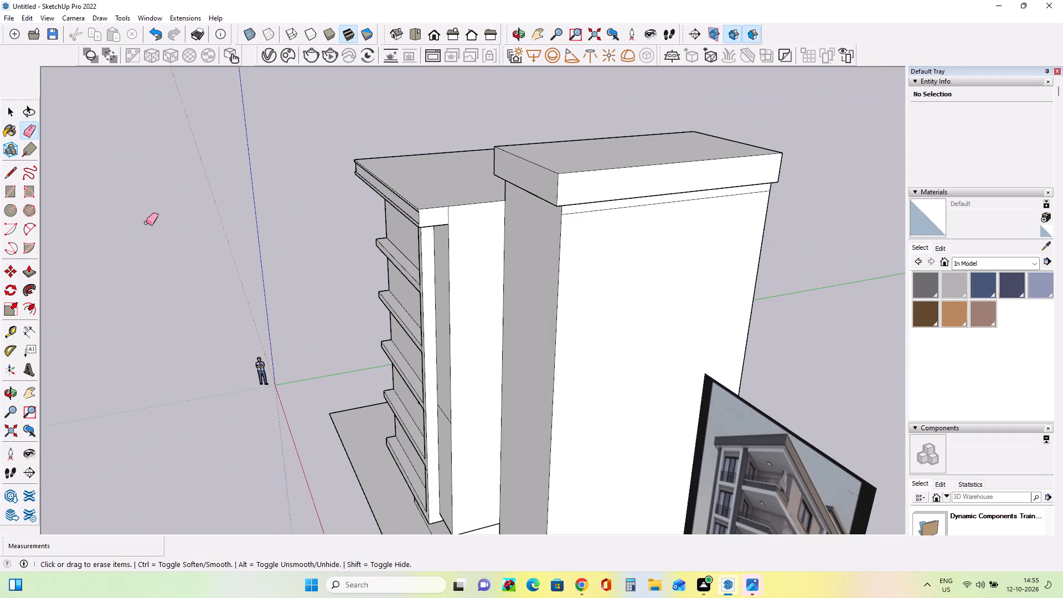
click(603, 209)
Erase the short vertical line where the roof slab's end face meets the wall beside the tall block.
click(447, 215)
click(448, 216)
middle_drag(371, 228, 459, 214)
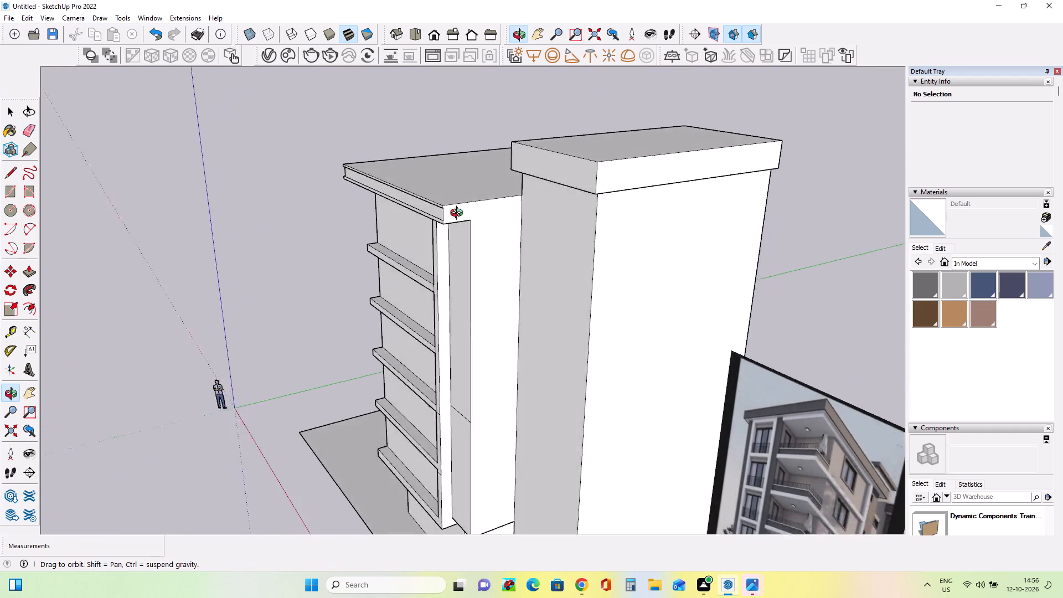
Examine the reference image's balcony slabs and side facade, comparing them with the ledges on the model's front.
middle_drag(459, 214, 515, 190)
middle_drag(433, 206, 760, 179)
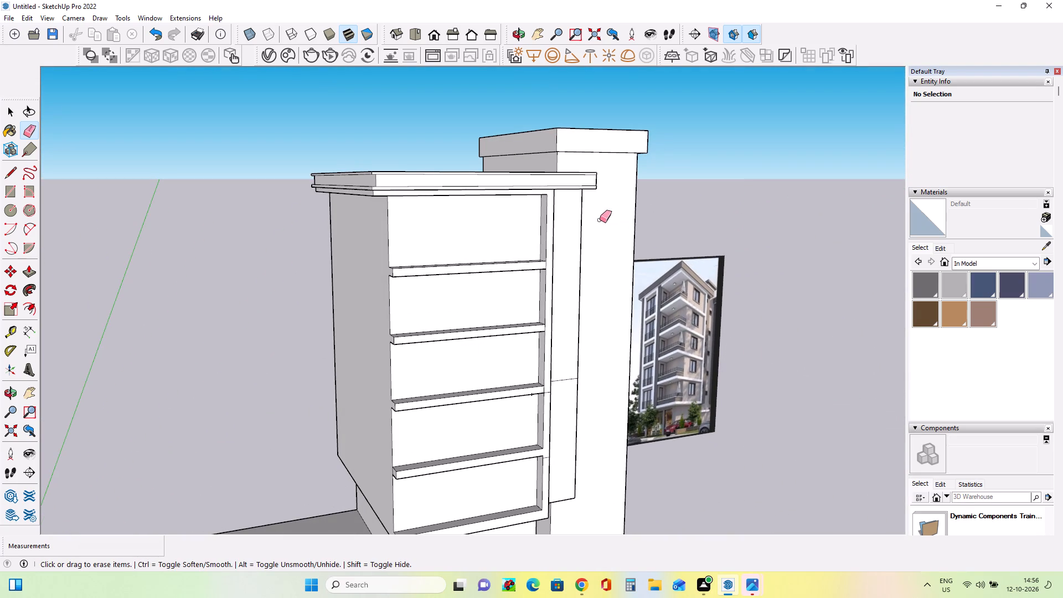
scroll(599, 218, up, 2)
scroll(599, 218, down, 5)
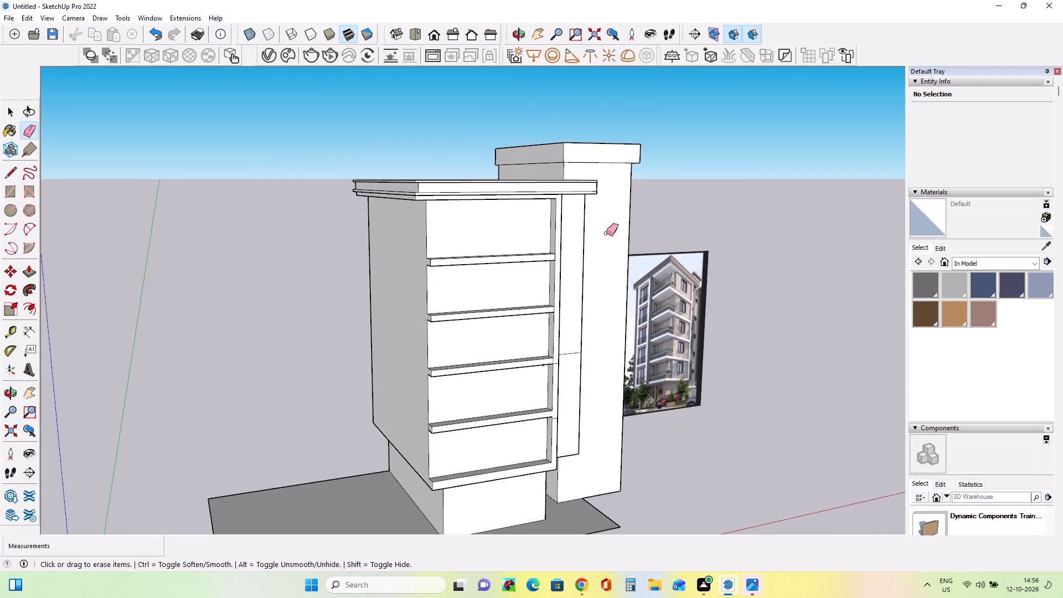
scroll(725, 400, up, 9)
scroll(648, 313, up, 10)
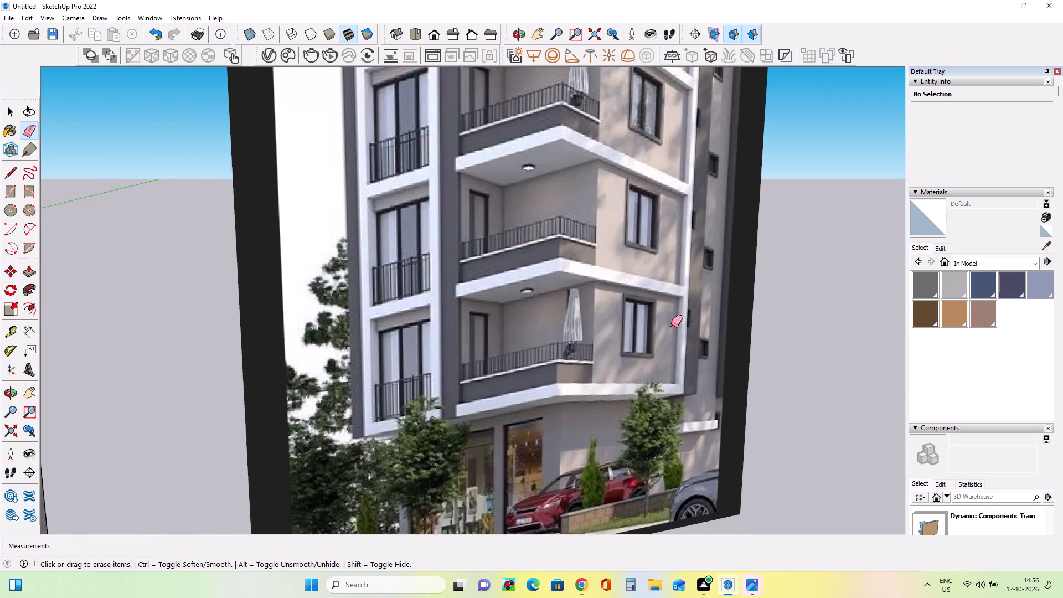
scroll(671, 324, up, 5)
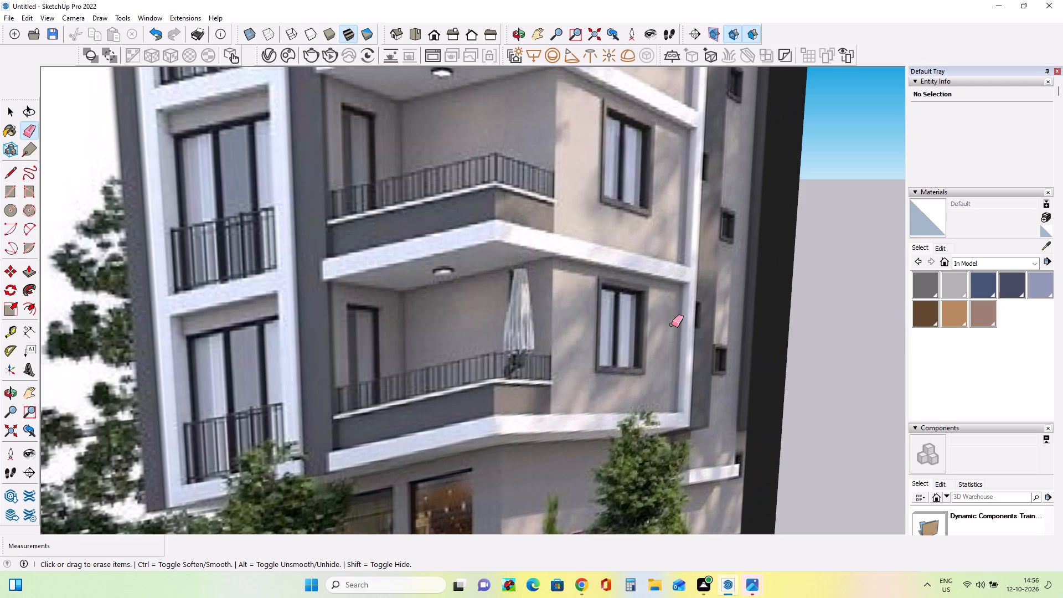
scroll(672, 324, down, 12)
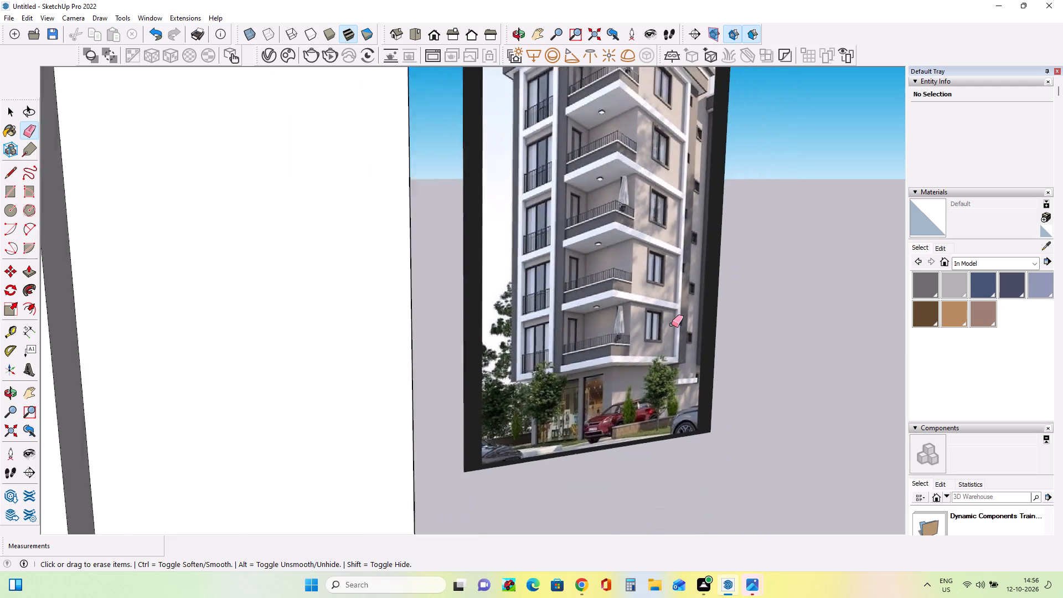
scroll(672, 324, down, 10)
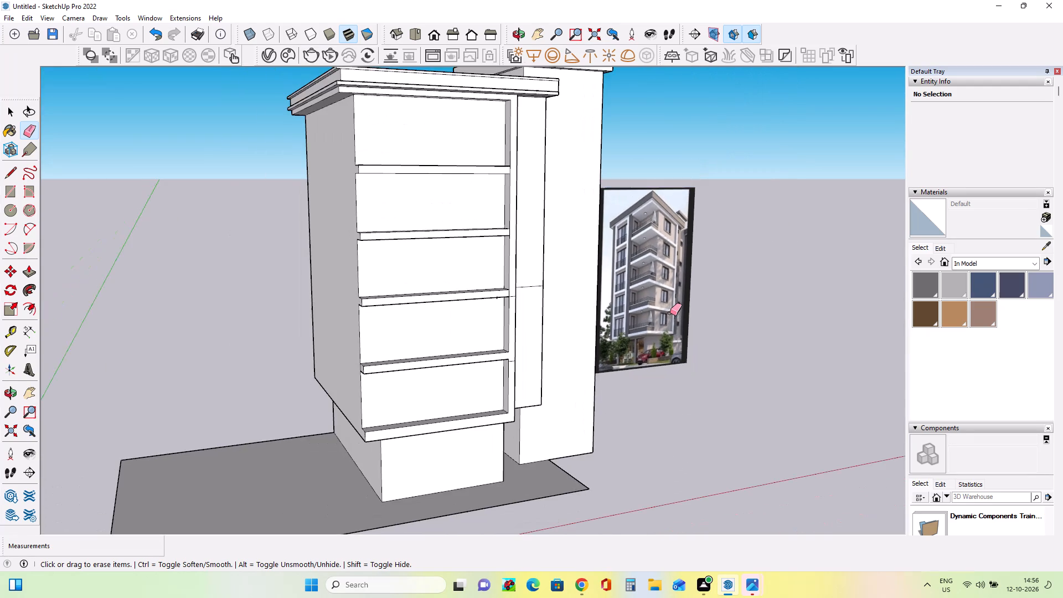
scroll(670, 313, up, 1)
middle_drag(670, 315, 660, 345)
scroll(660, 345, down, 3)
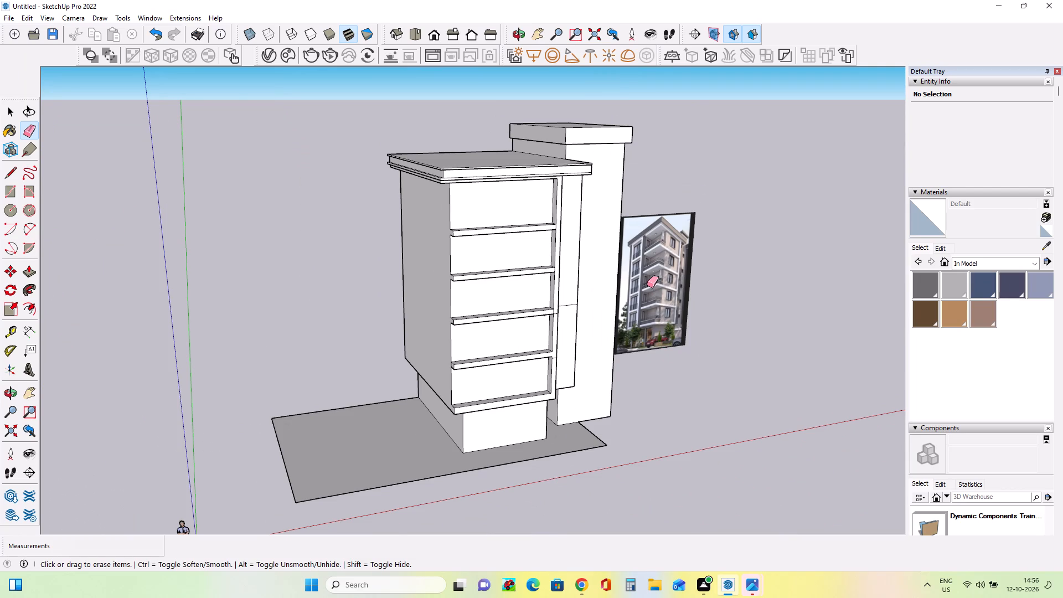
scroll(646, 281, up, 2)
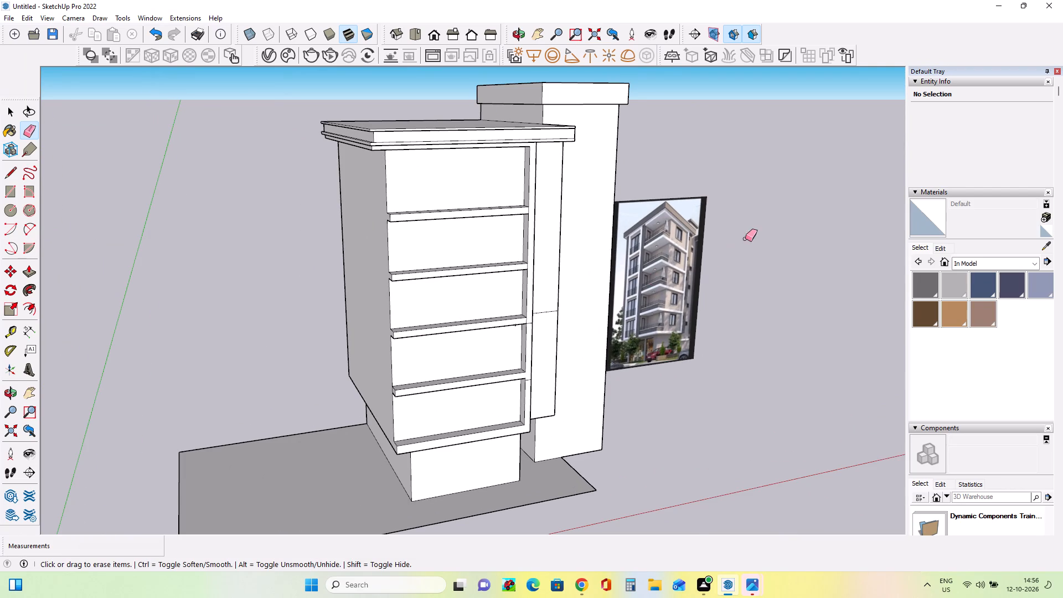
scroll(677, 281, up, 13)
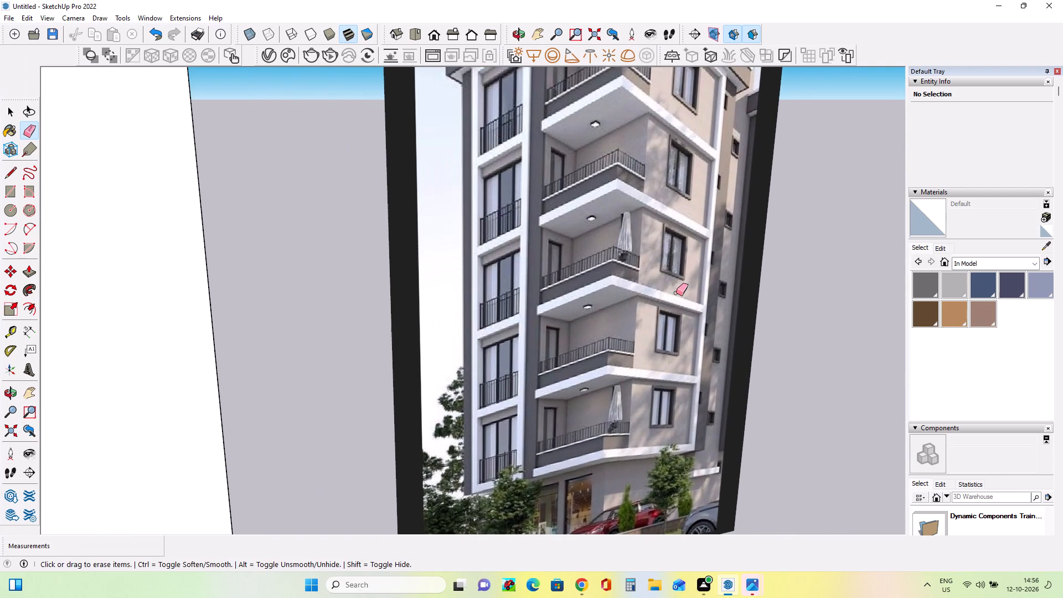
scroll(676, 293, down, 5)
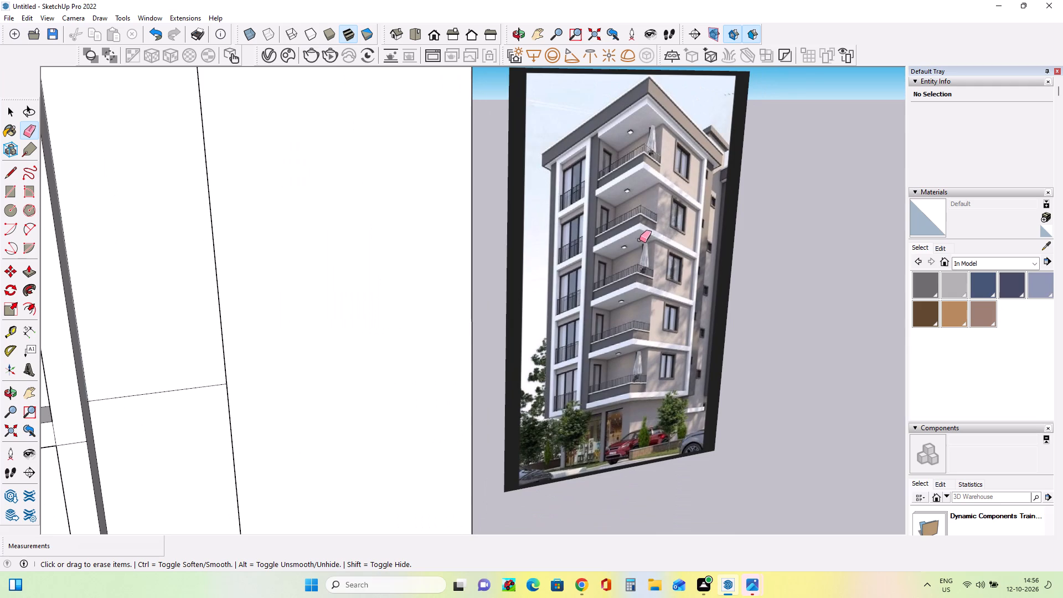
scroll(639, 237, up, 1)
scroll(639, 236, down, 3)
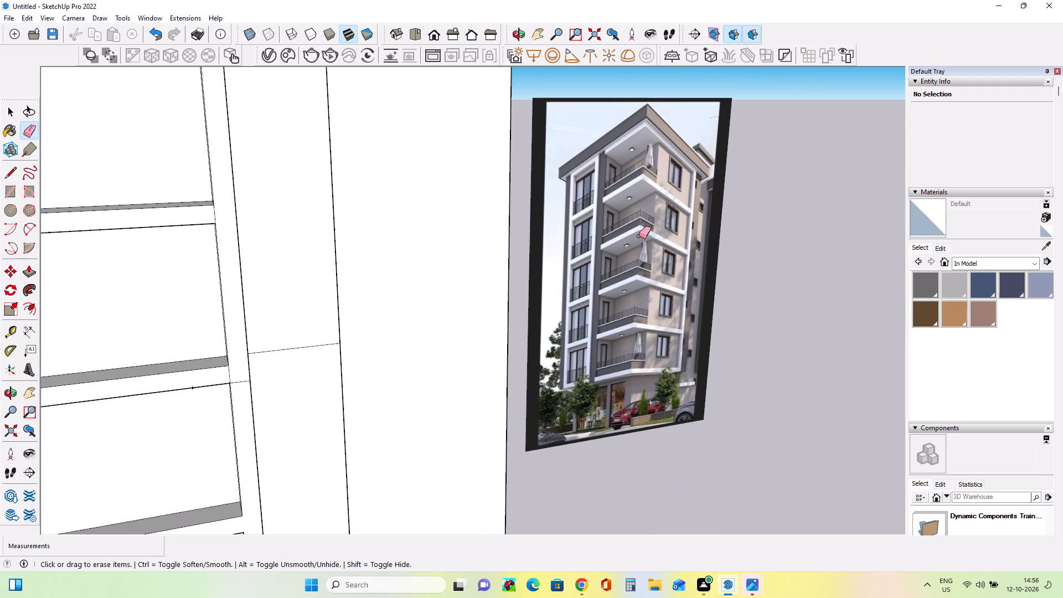
scroll(639, 236, down, 2)
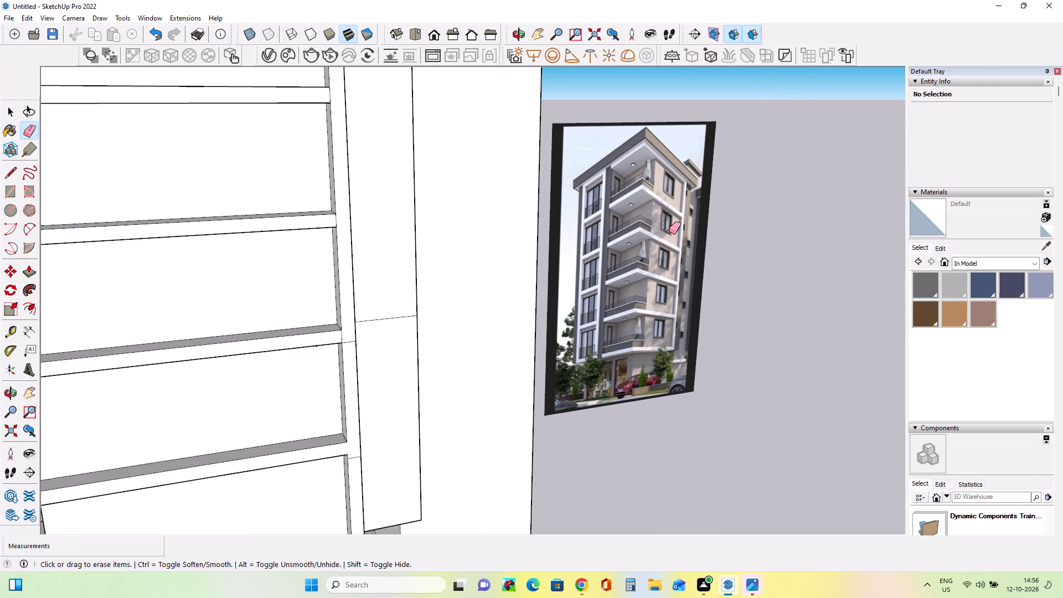
scroll(669, 231, down, 6)
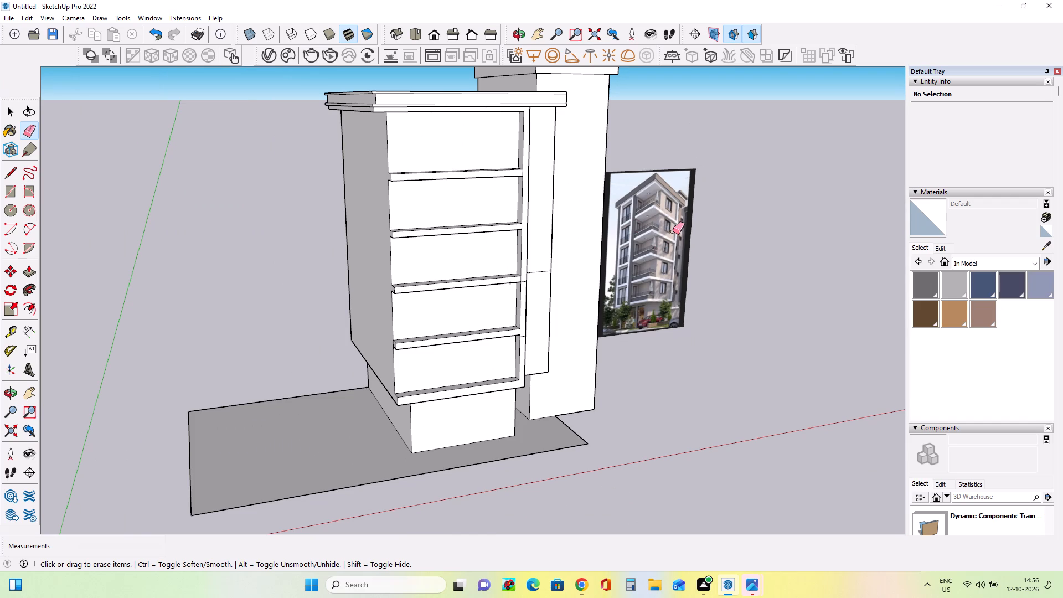
middle_drag(612, 242, 645, 247)
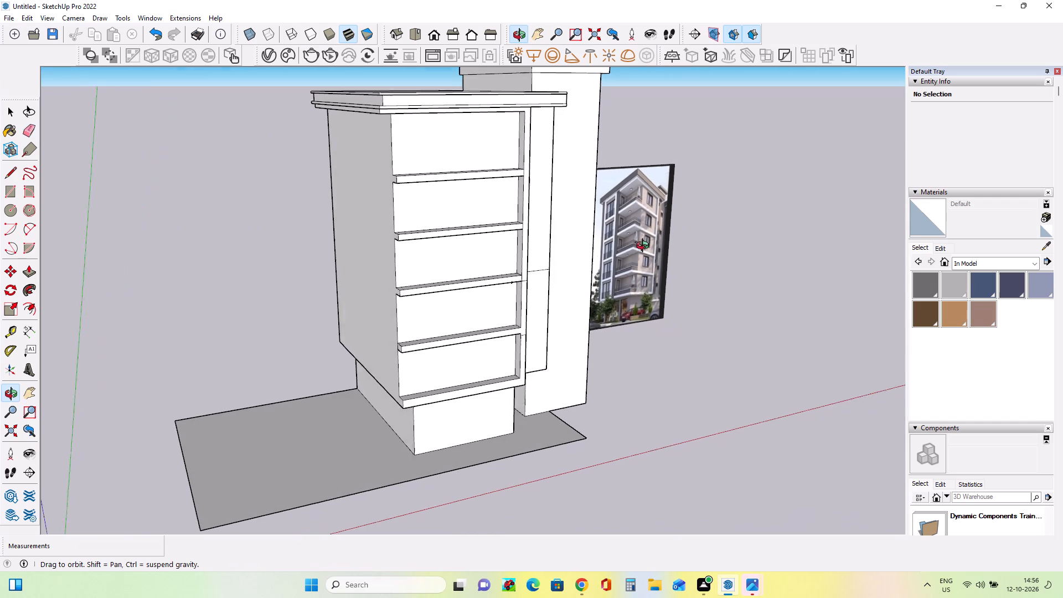
middle_drag(645, 247, 669, 247)
scroll(600, 250, up, 8)
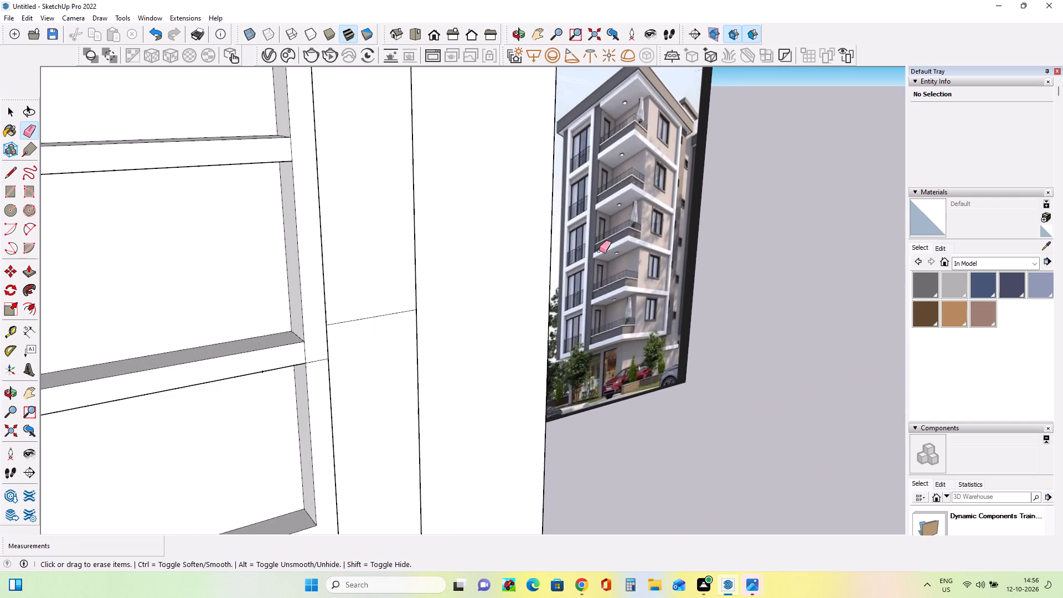
scroll(599, 250, up, 4)
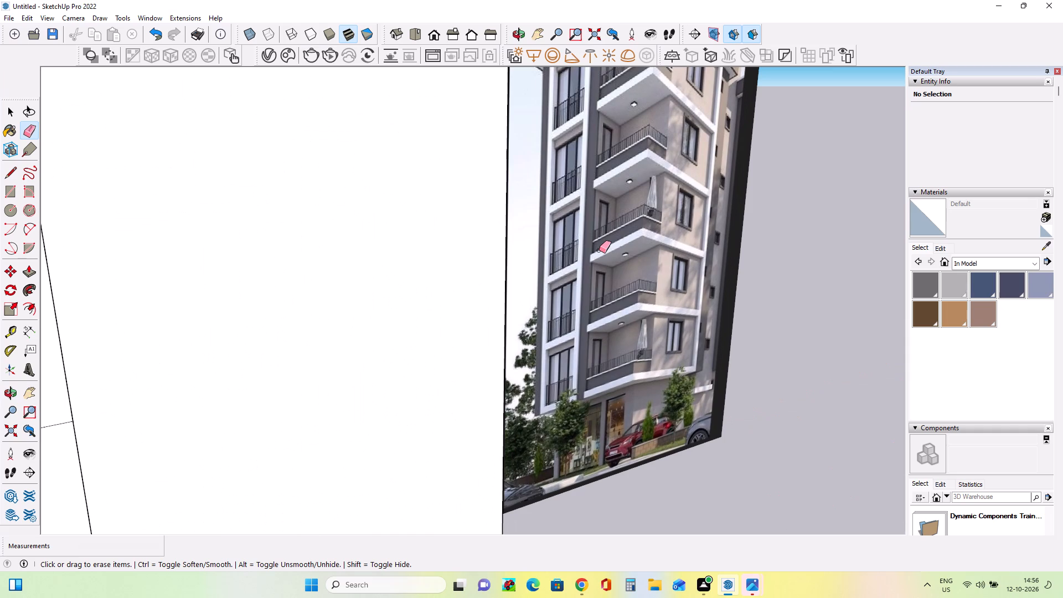
scroll(599, 250, down, 9)
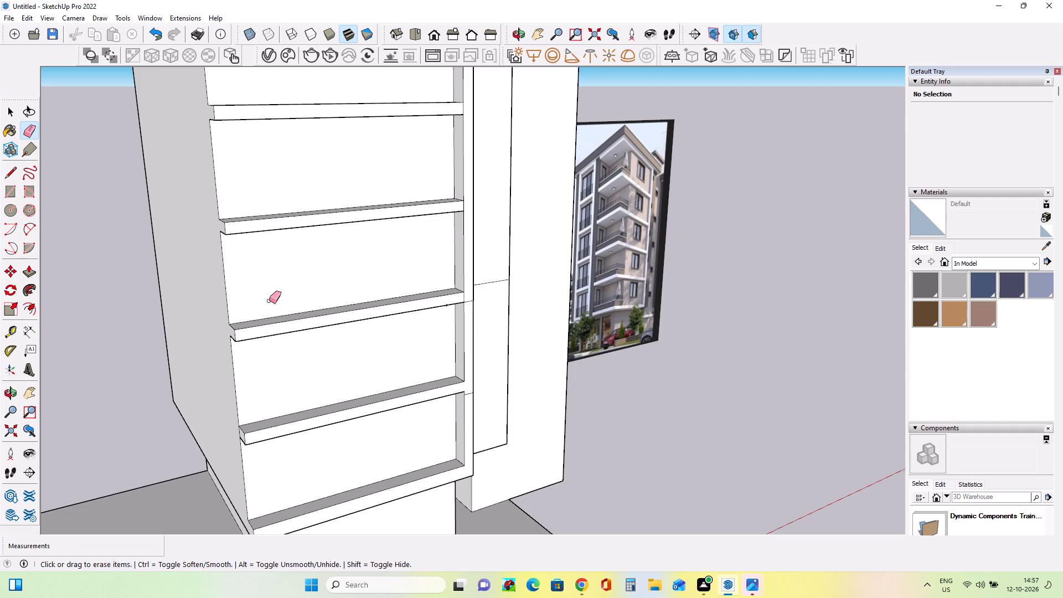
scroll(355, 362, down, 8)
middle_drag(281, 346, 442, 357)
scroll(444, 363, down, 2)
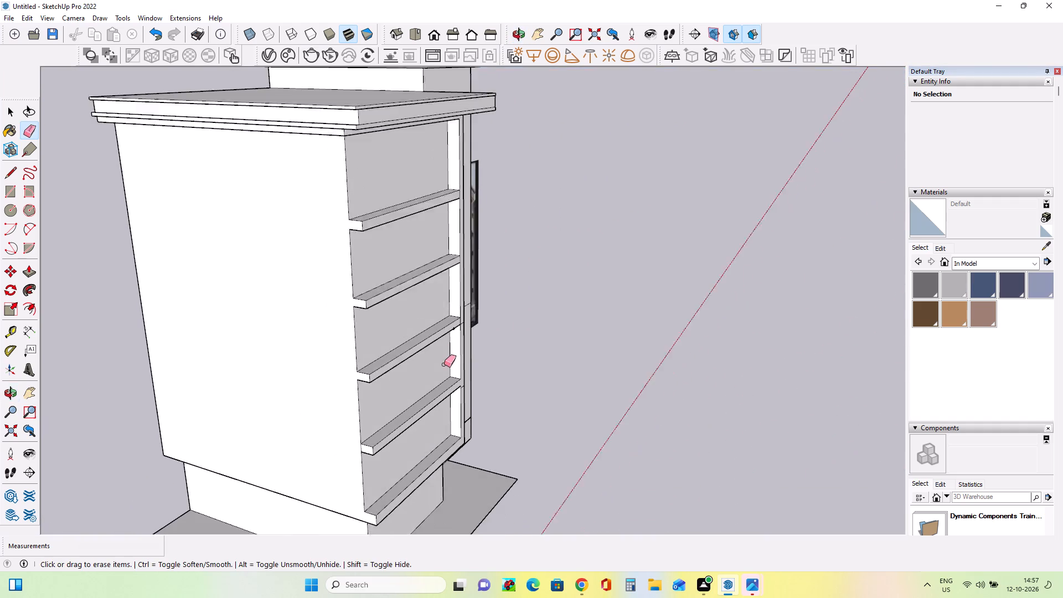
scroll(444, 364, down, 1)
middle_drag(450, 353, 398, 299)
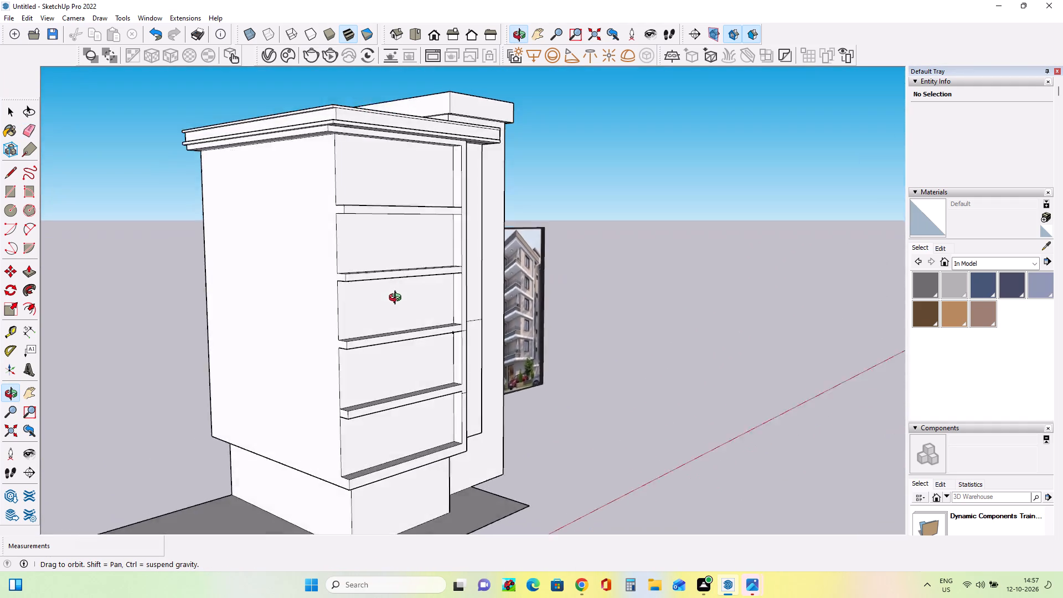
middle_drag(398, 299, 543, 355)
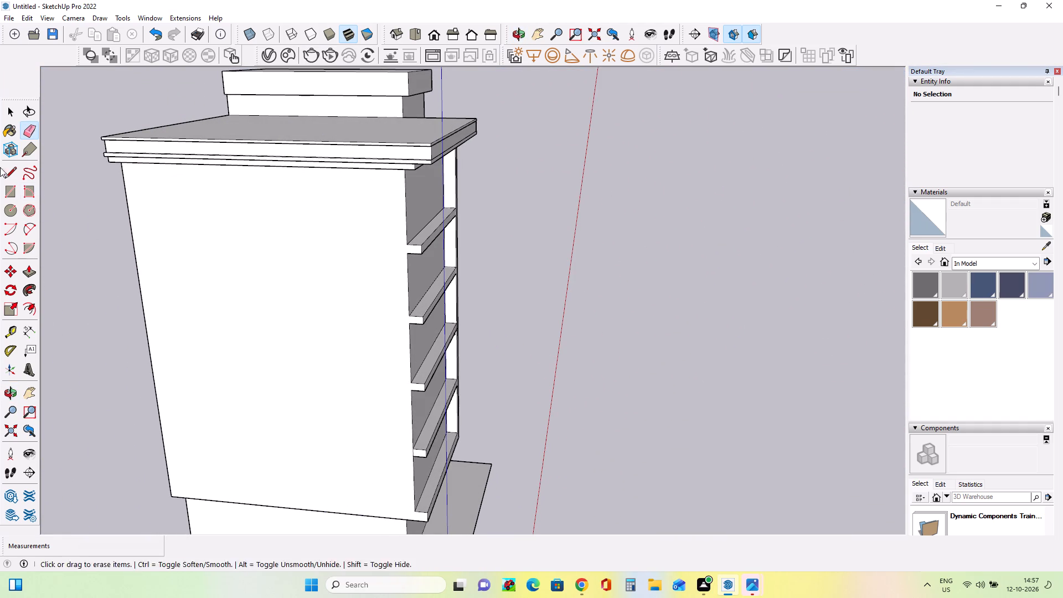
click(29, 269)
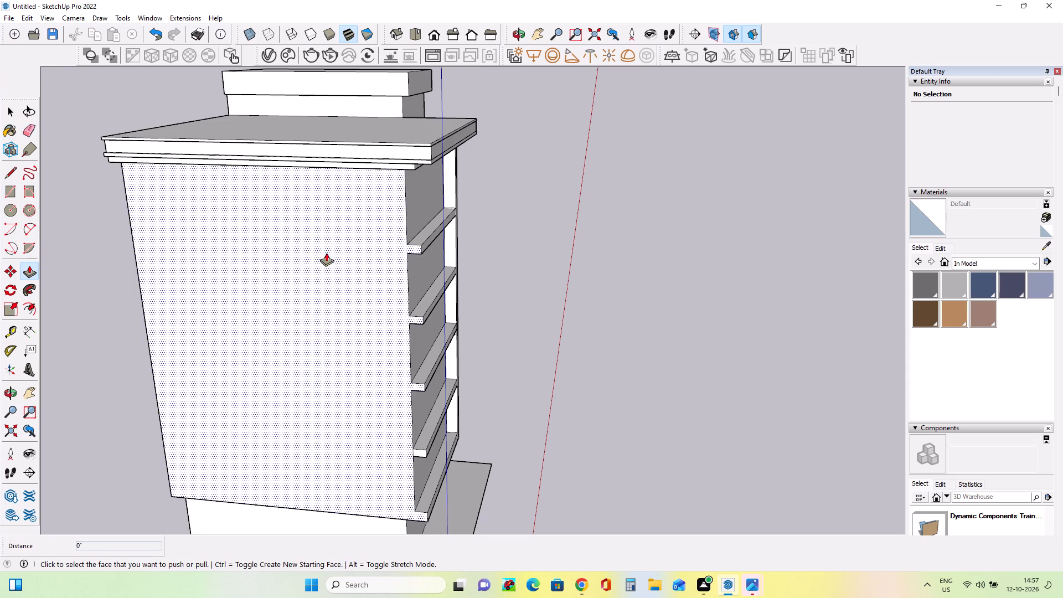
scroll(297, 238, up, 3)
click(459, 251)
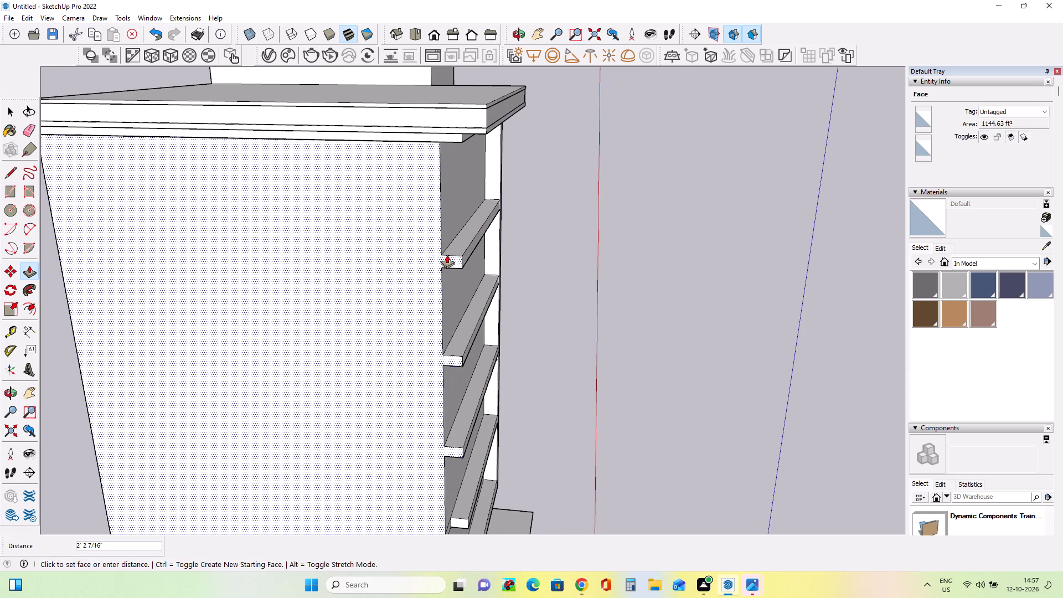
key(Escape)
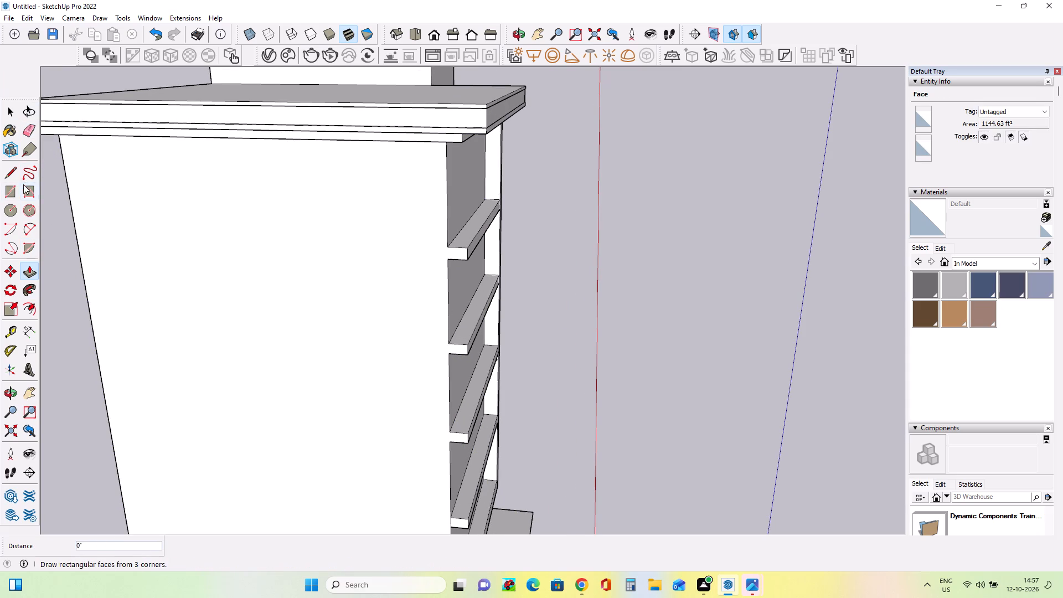
Separate the topmost floor ledge's end face from the plain side wall with a short vertical line and extrude that end 3'.
click(9, 175)
scroll(430, 246, up, 3)
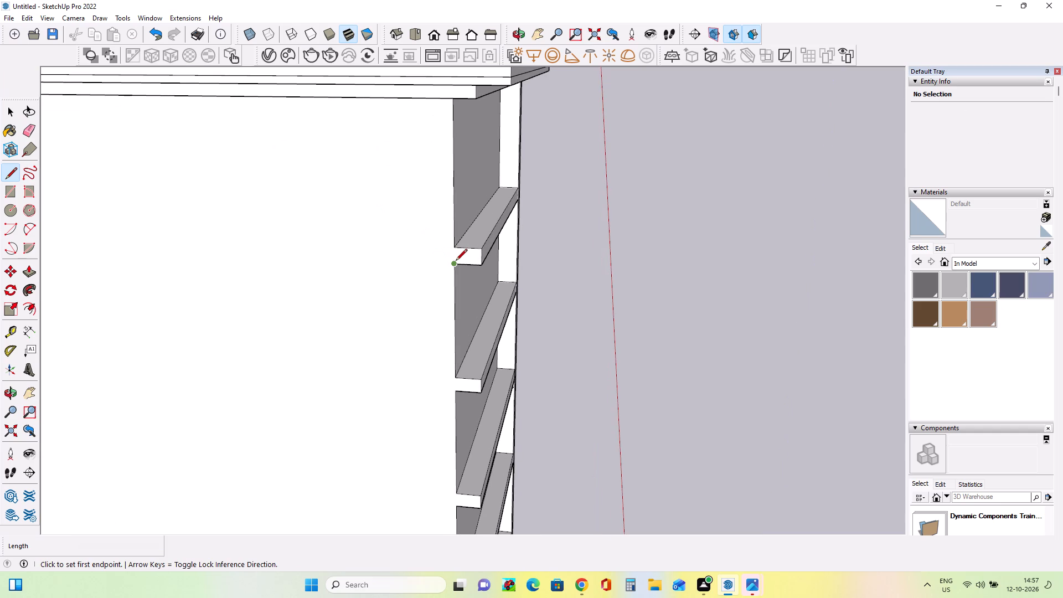
click(455, 262)
click(456, 249)
scroll(493, 270, down, 3)
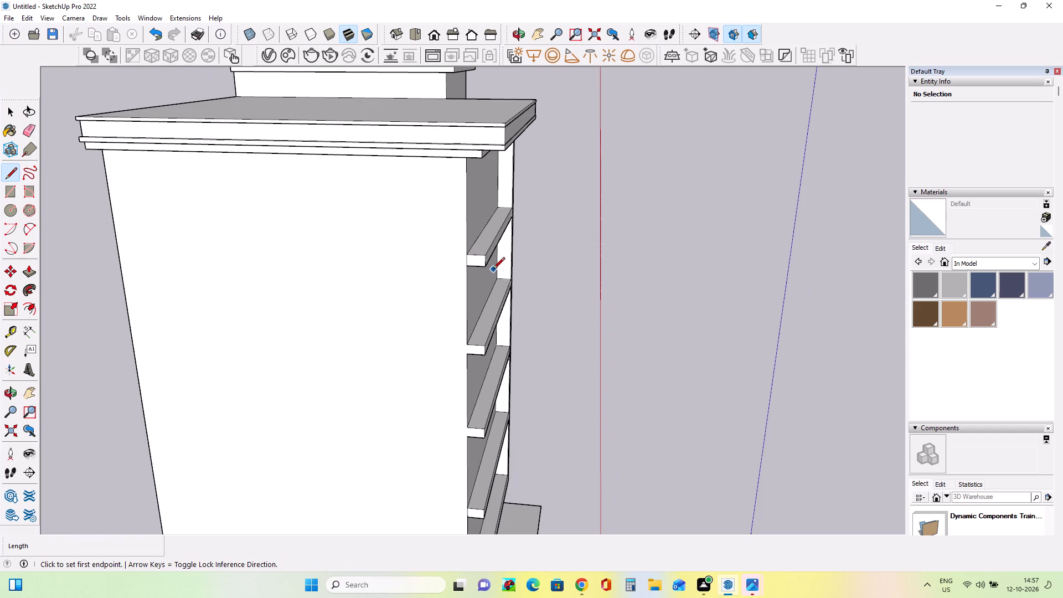
click(36, 275)
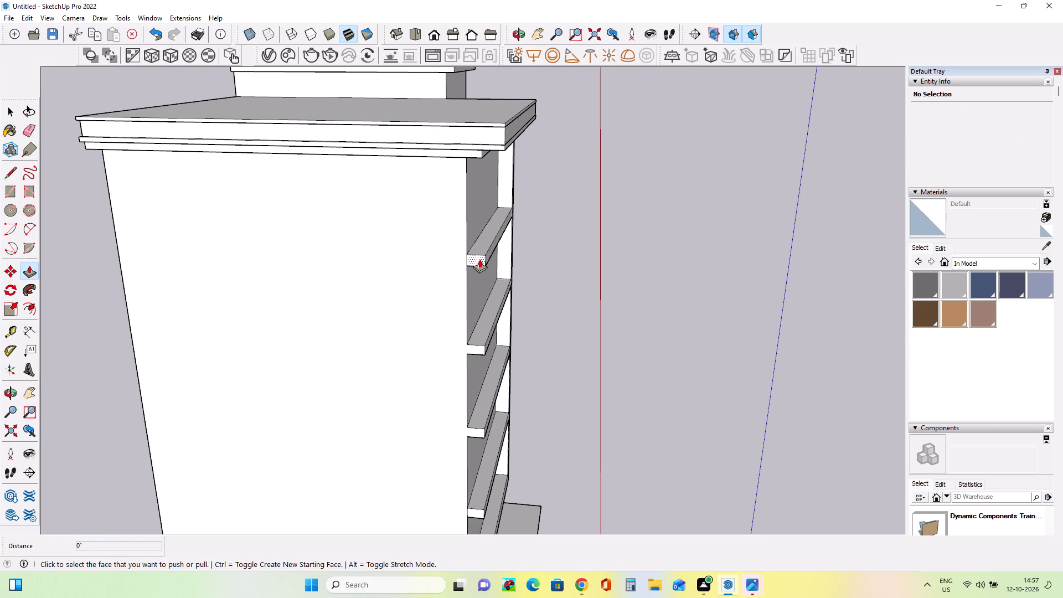
click(479, 260)
click(462, 264)
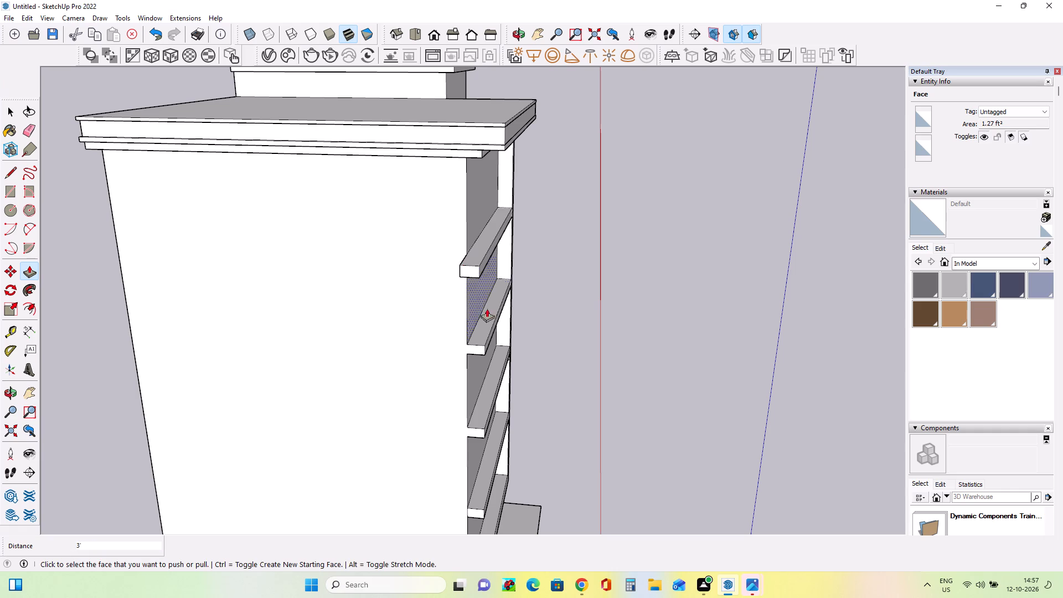
Extrude the wall-side face of the topmost ledge's extension about 17' 2 3/16" along the plain side wall.
scroll(508, 313, down, 3)
middle_drag(508, 313, 675, 236)
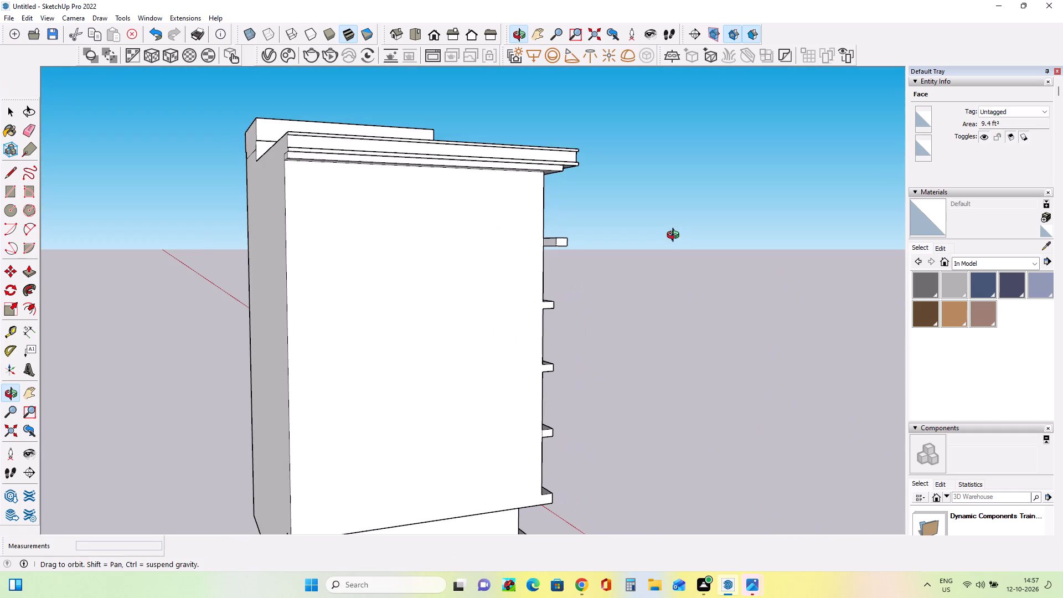
middle_drag(675, 236, 675, 236)
scroll(540, 239, up, 4)
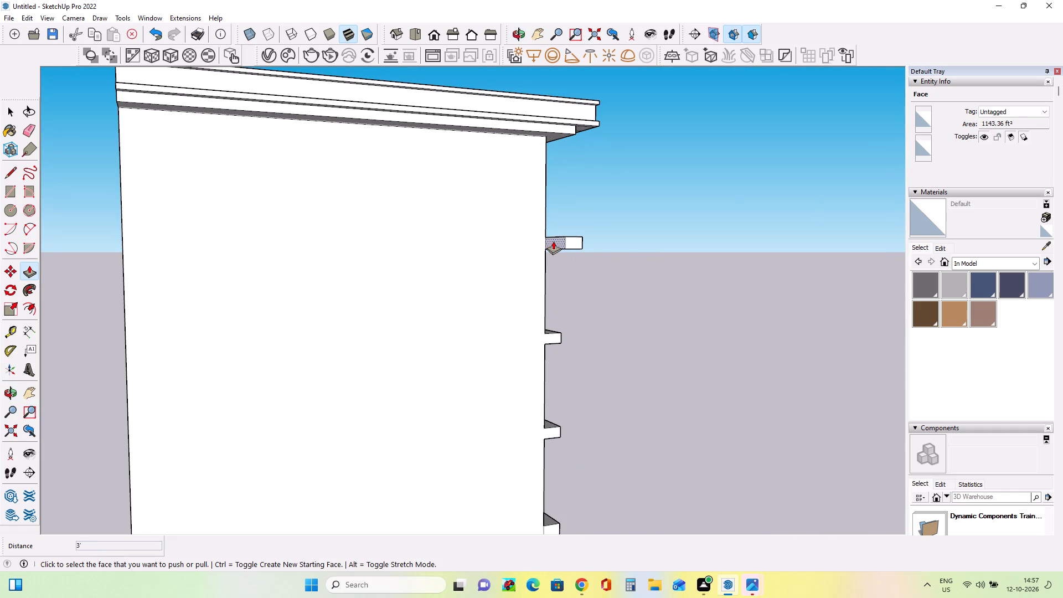
click(553, 241)
click(323, 247)
Examine the topmost ledge wrapping around the corner in relation to the floor ledges below it.
middle_drag(548, 269, 528, 312)
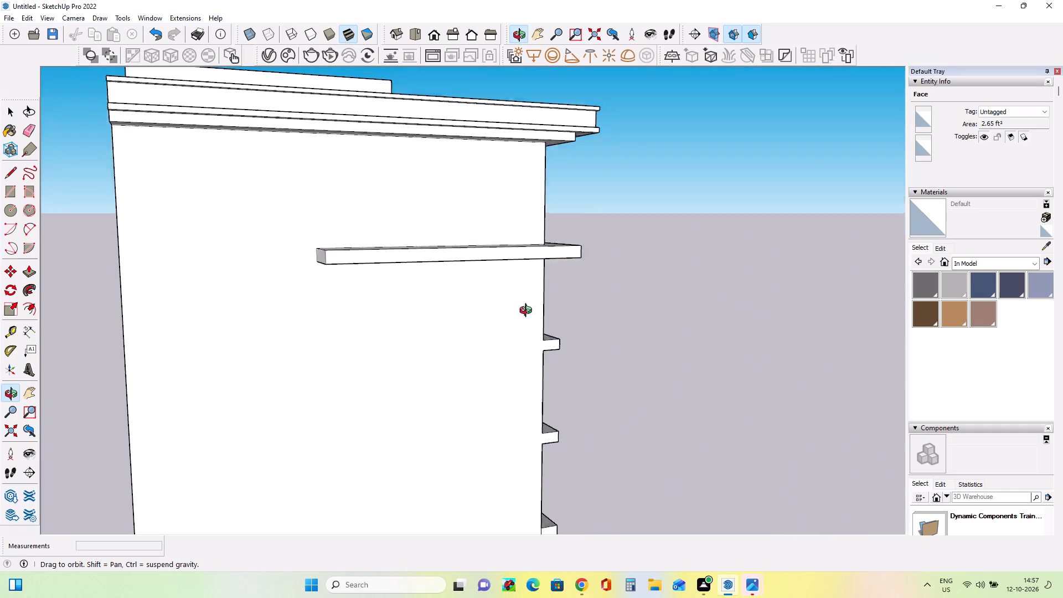
middle_drag(528, 312, 450, 373)
scroll(422, 347, down, 5)
middle_drag(534, 337, 265, 218)
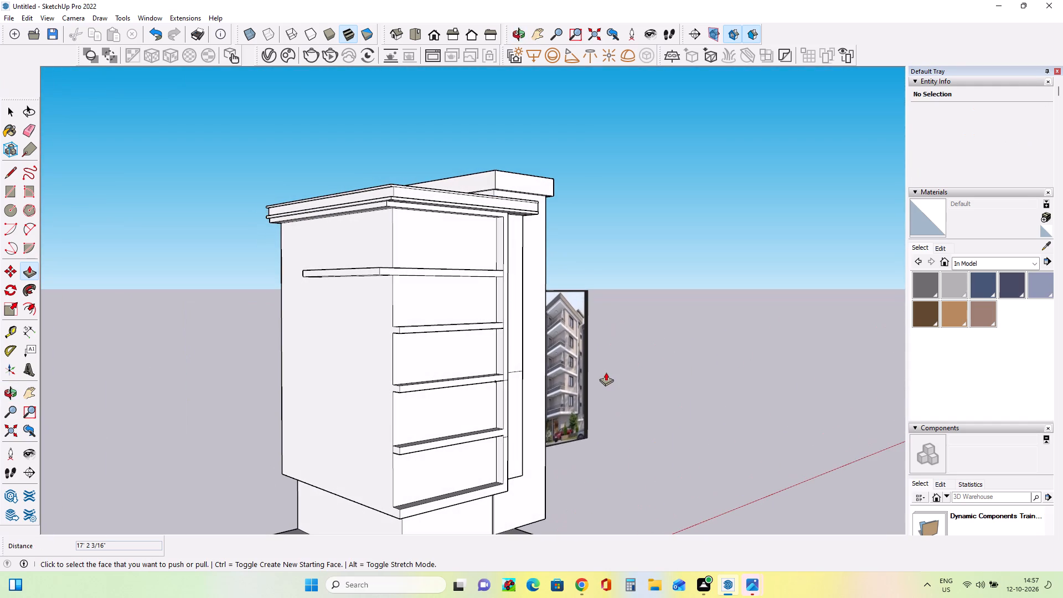
scroll(606, 371, down, 1)
middle_drag(606, 371, 681, 339)
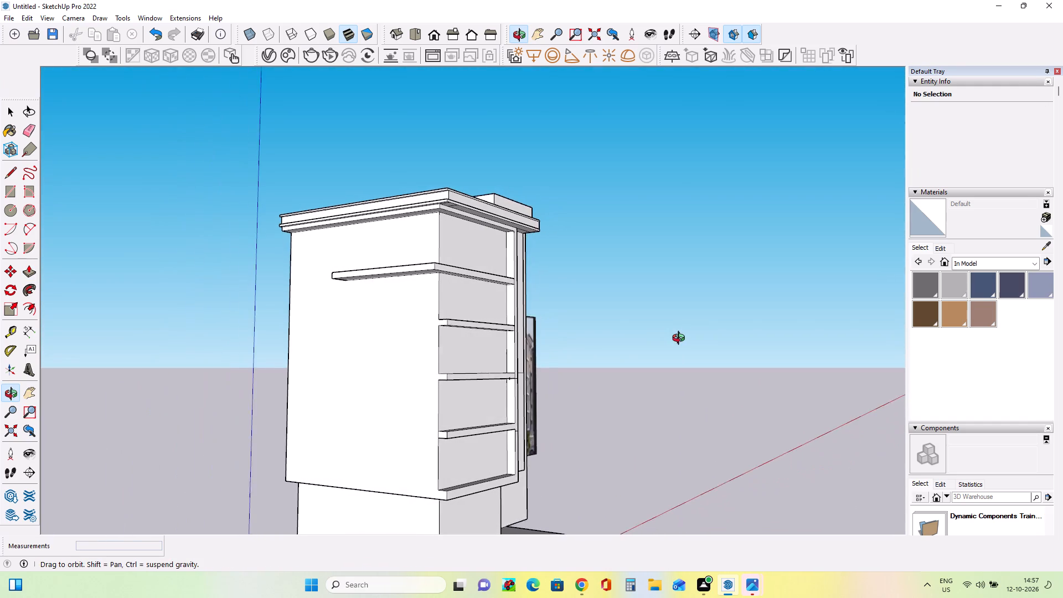
middle_drag(681, 339, 683, 348)
scroll(555, 382, up, 2)
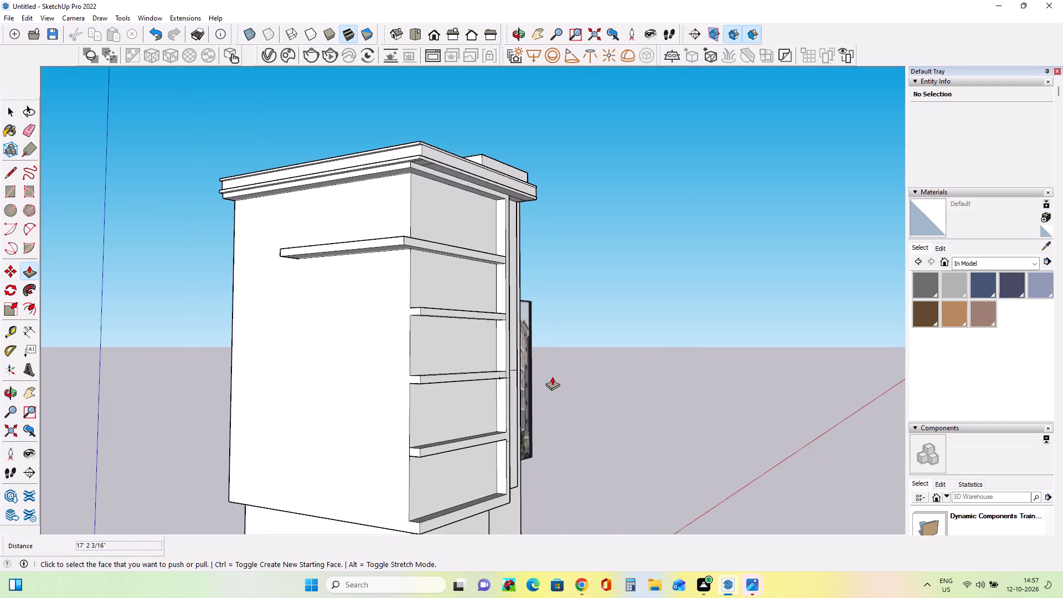
click(9, 111)
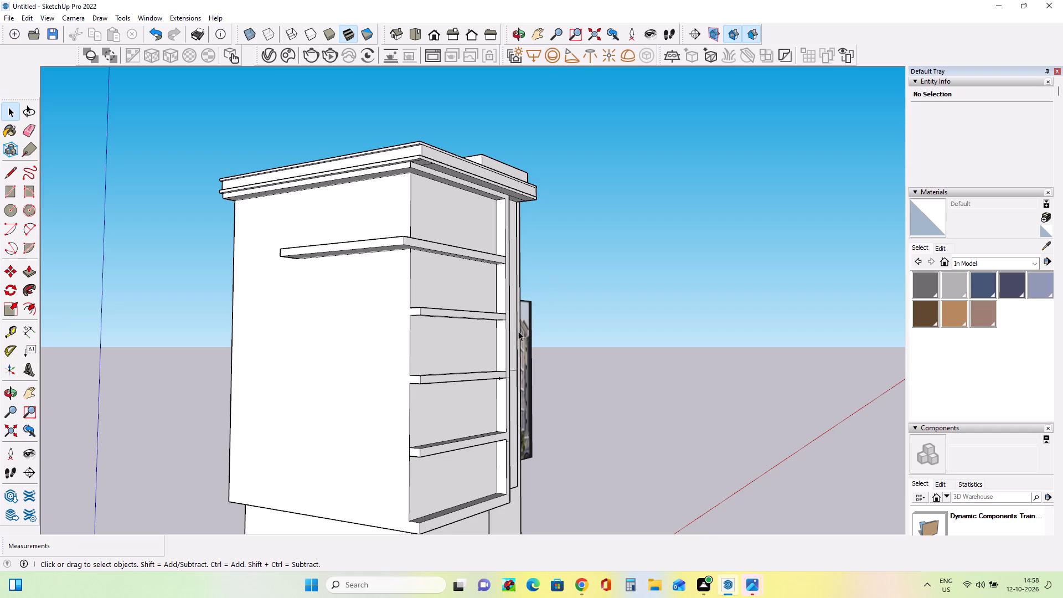
Move the reference image from behind the building about 80' 3 5/8", plus a further short shift, so it stands beside the plain side wall.
click(529, 333)
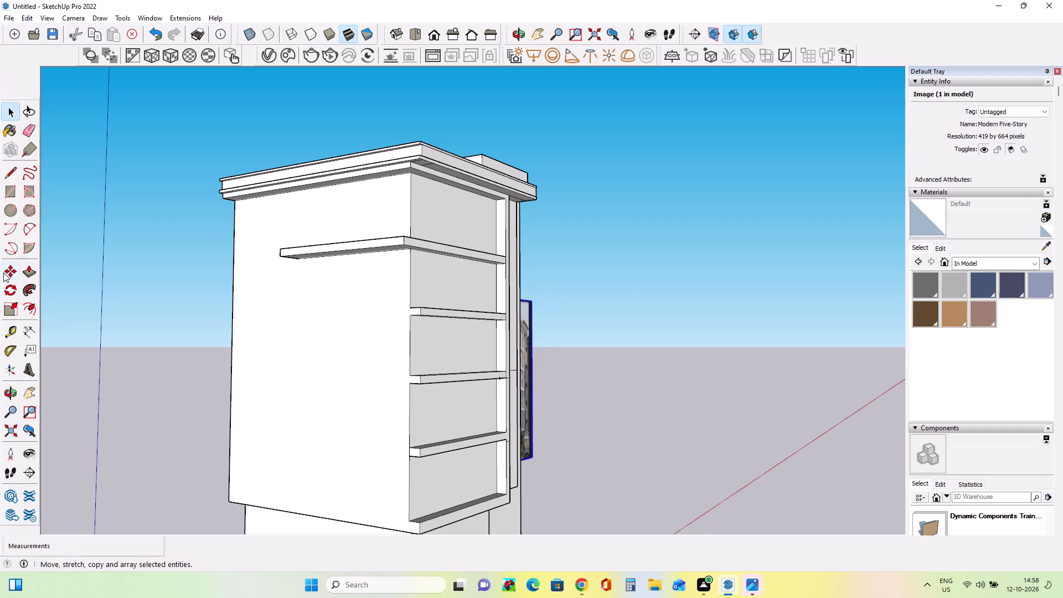
click(4, 272)
scroll(542, 354, down, 1)
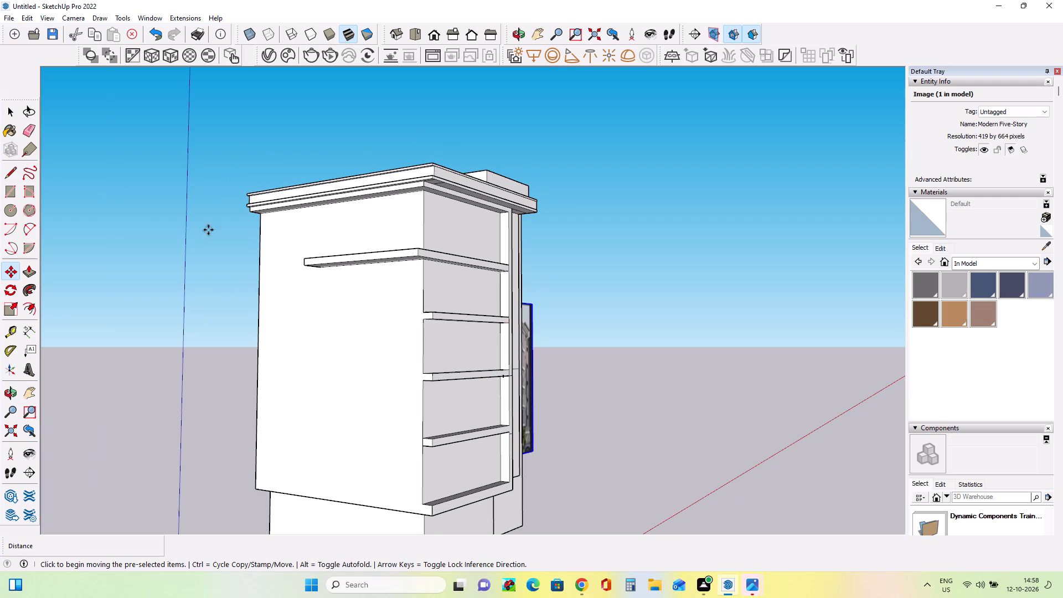
click(533, 455)
click(219, 324)
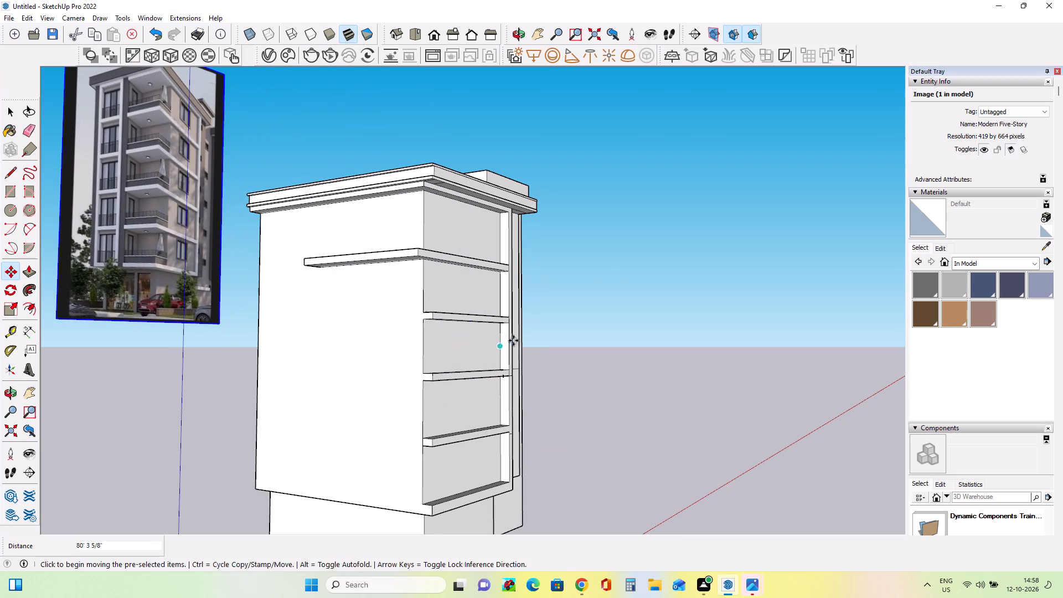
scroll(513, 341, down, 7)
scroll(319, 329, up, 4)
scroll(376, 338, up, 5)
middle_drag(438, 349, 456, 362)
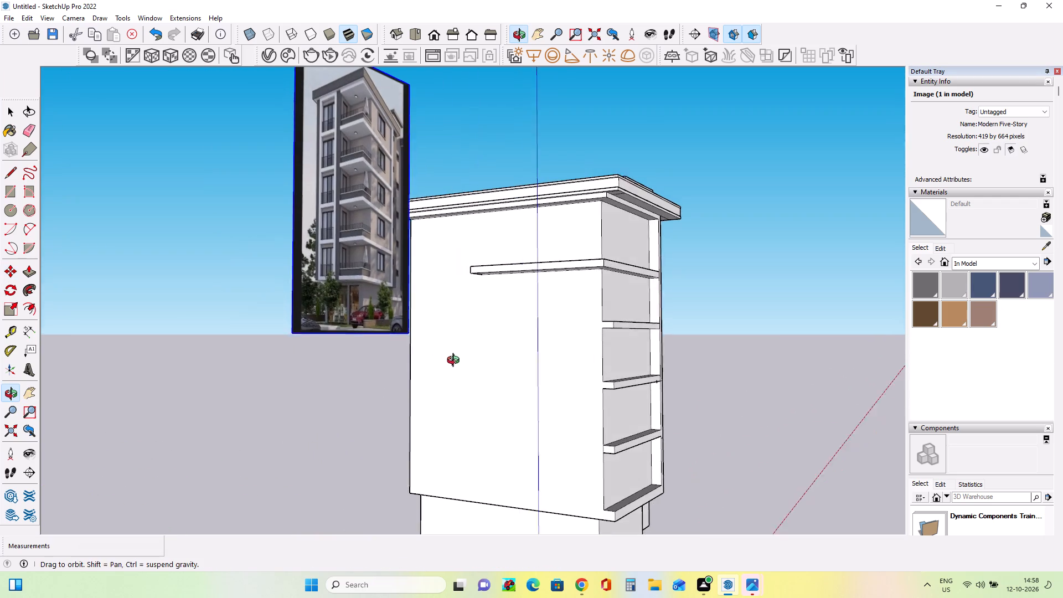
middle_drag(456, 362, 460, 365)
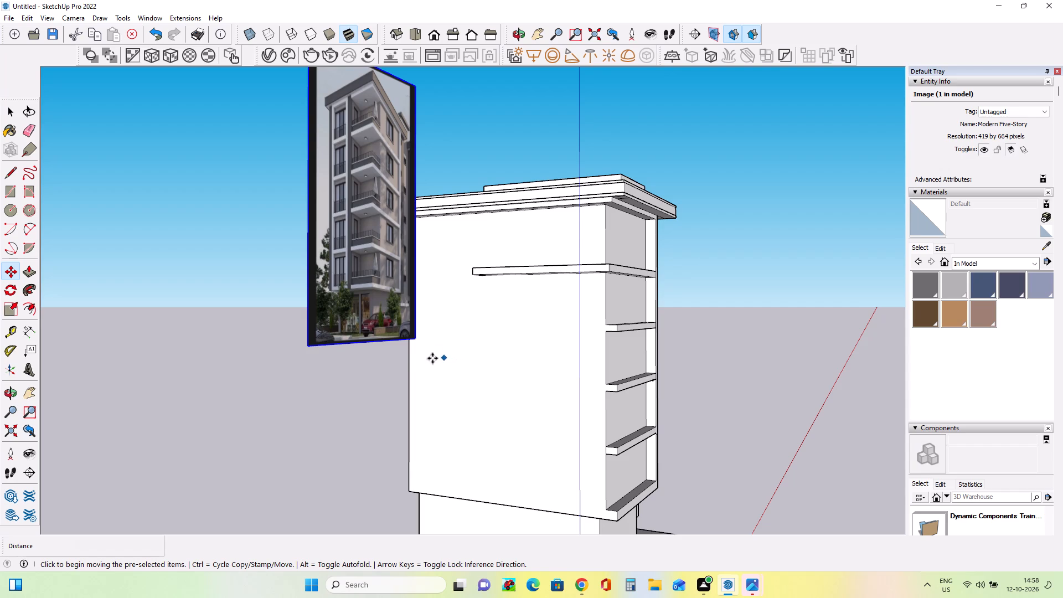
click(415, 340)
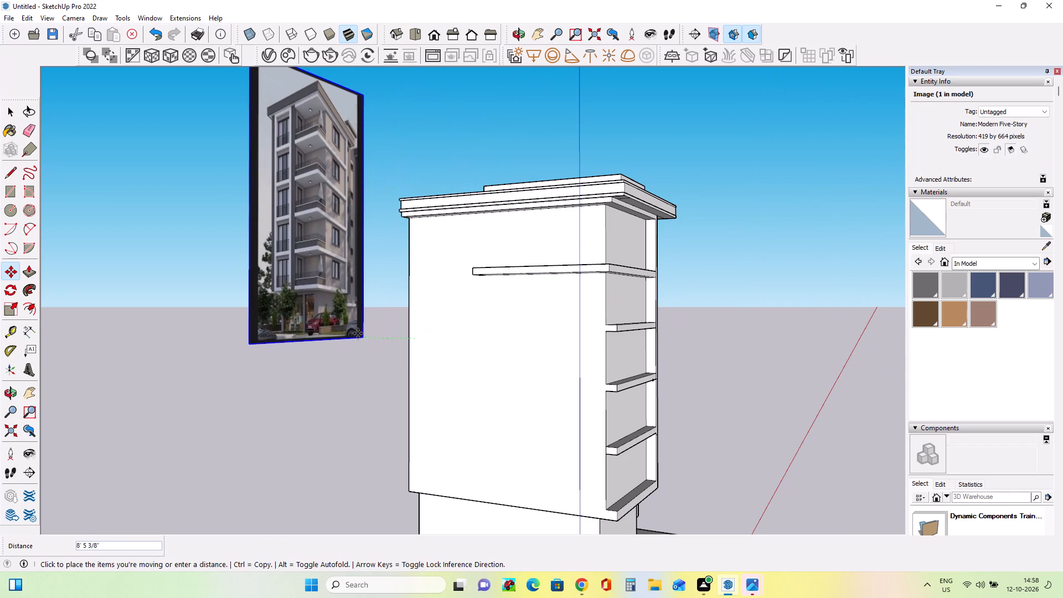
click(358, 333)
Examine the repositioned reference image's corner balconies alongside the model's plain side wall and wrapped topmost ledge.
scroll(291, 265, up, 6)
scroll(291, 265, down, 9)
middle_drag(298, 262, 322, 322)
scroll(252, 267, up, 3)
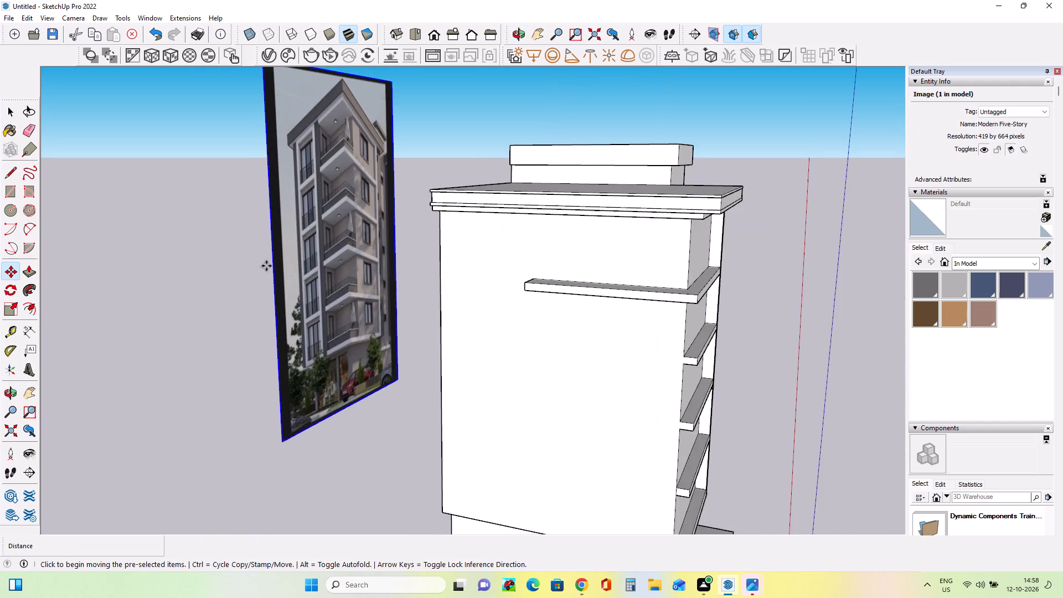
scroll(266, 266, up, 4)
scroll(305, 270, down, 2)
scroll(361, 260, down, 2)
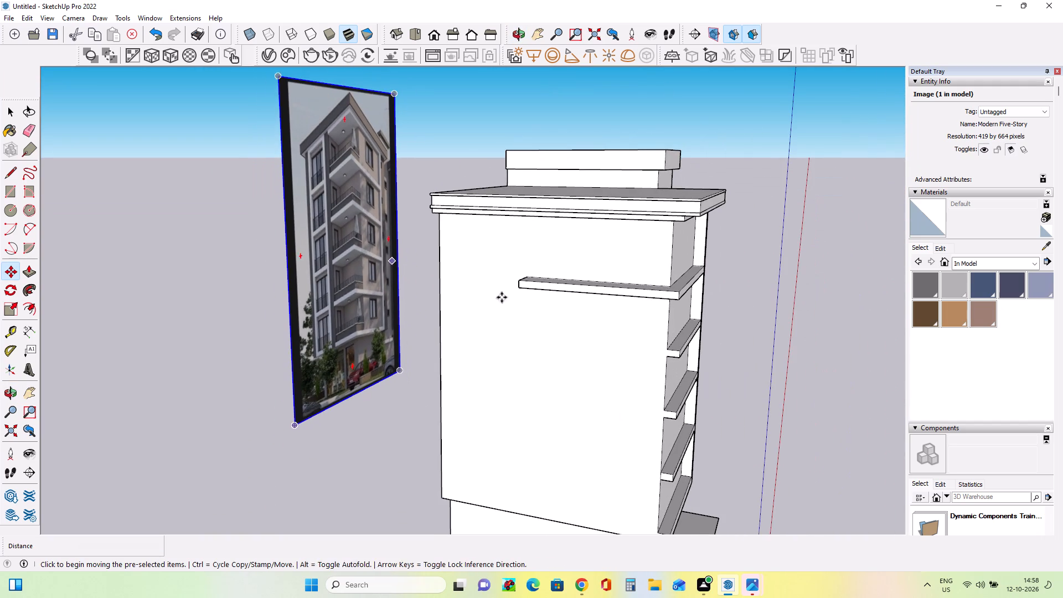
middle_drag(533, 307, 566, 274)
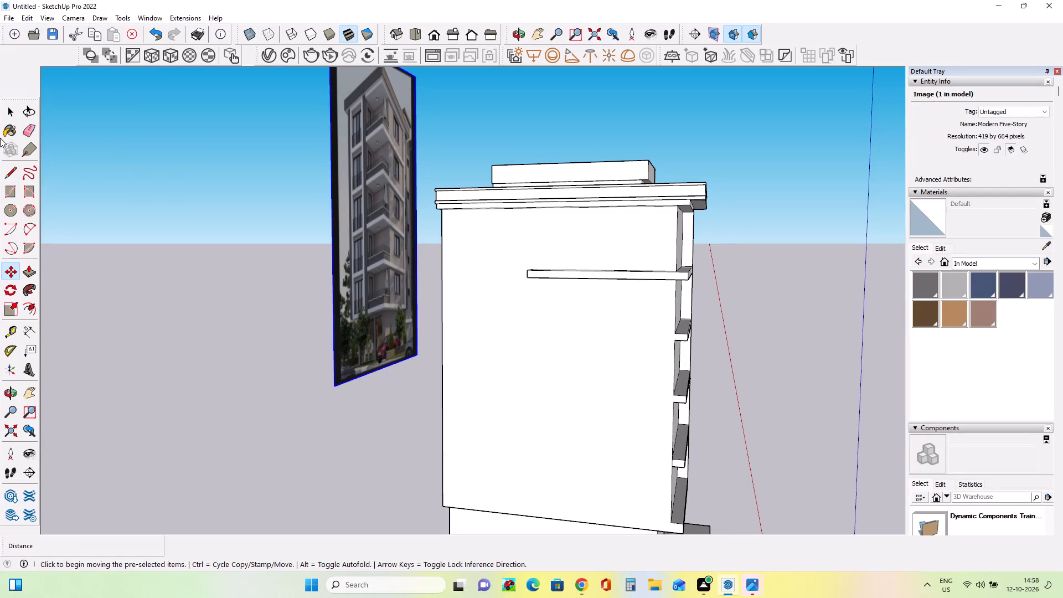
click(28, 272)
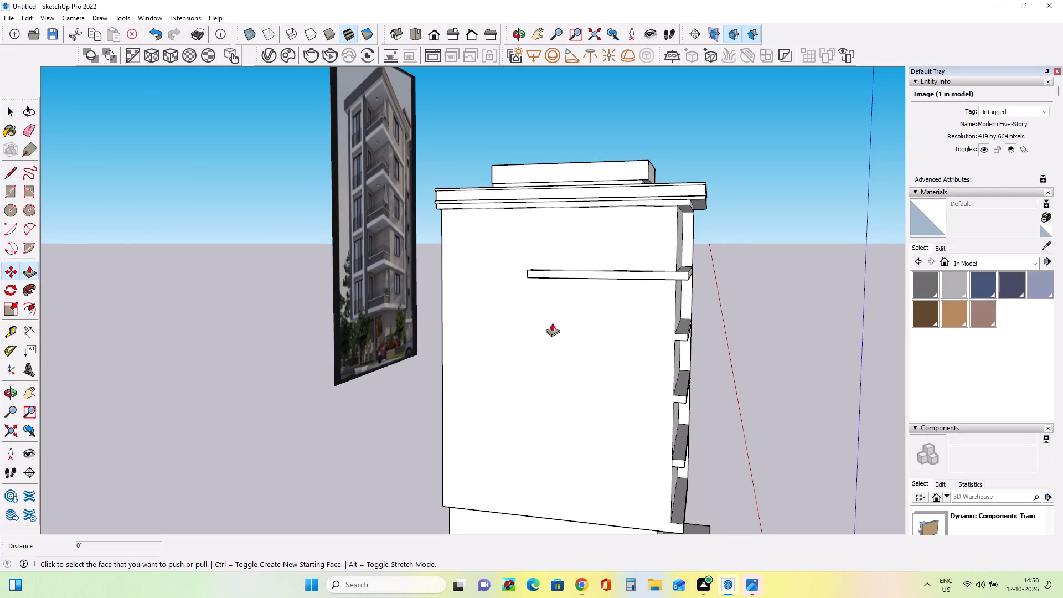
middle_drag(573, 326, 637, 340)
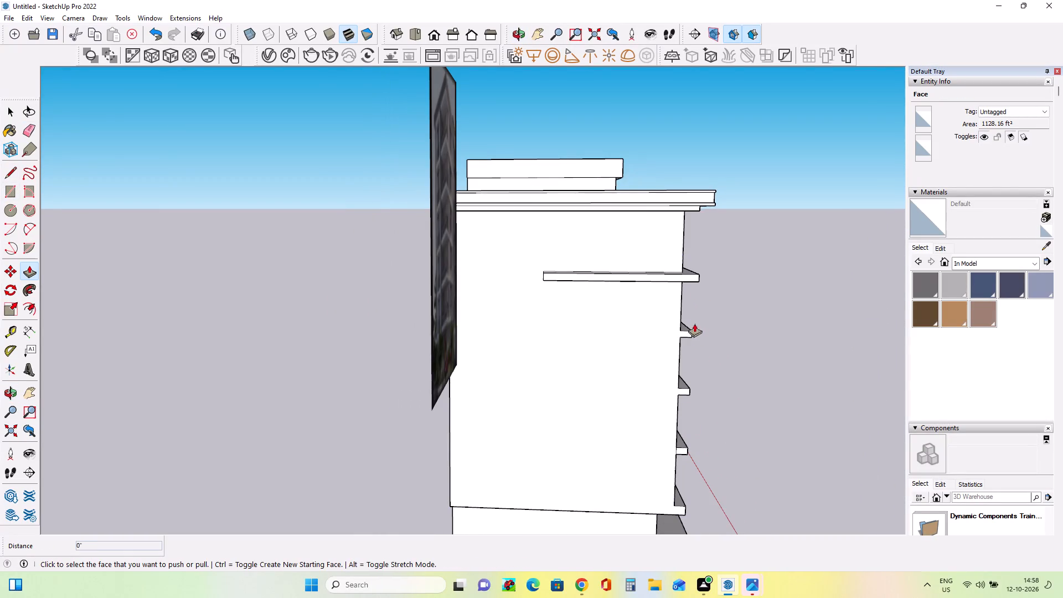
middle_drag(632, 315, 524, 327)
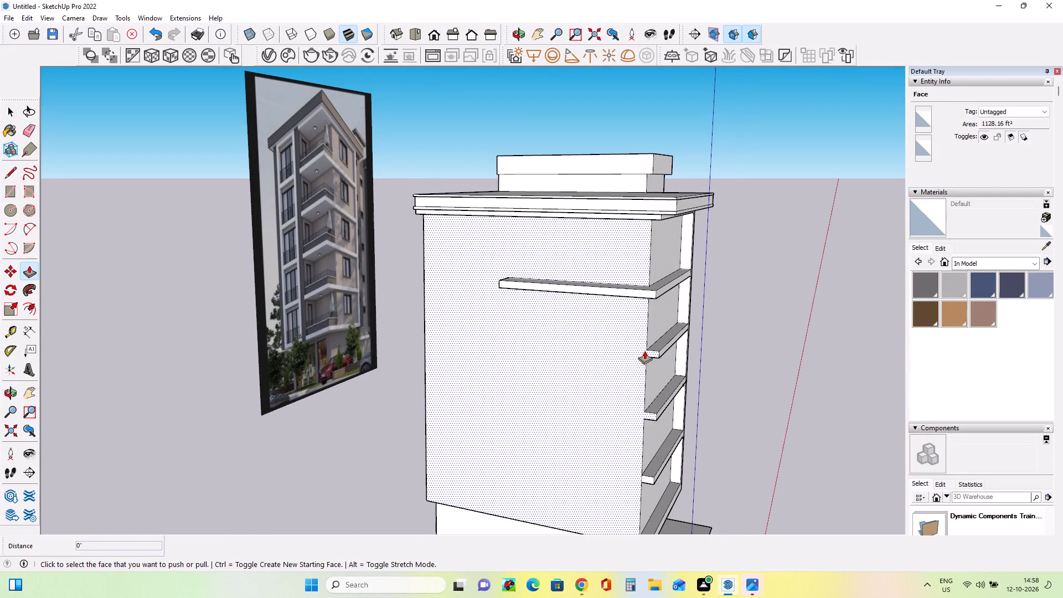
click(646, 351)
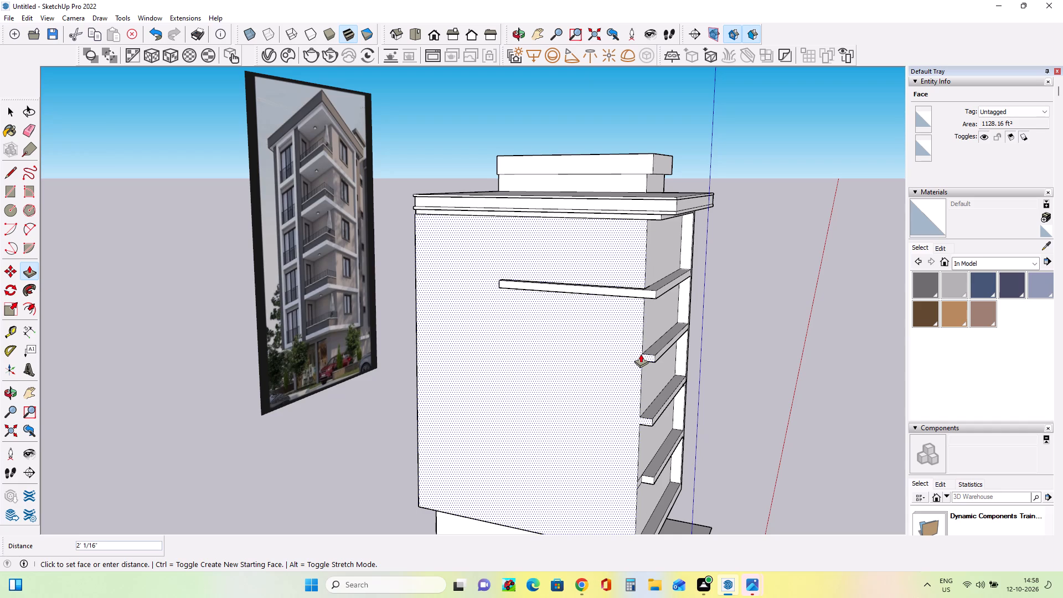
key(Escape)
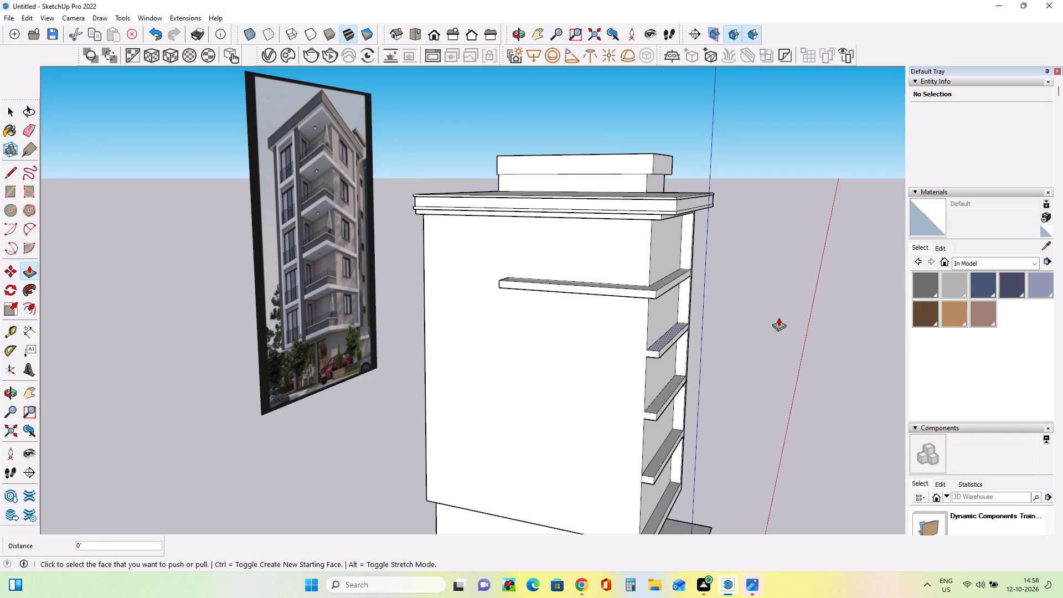
Separate the second-highest floor ledge's end face from the side wall with a short vertical line and extrude it flush with the topmost ledge's extension.
click(9, 169)
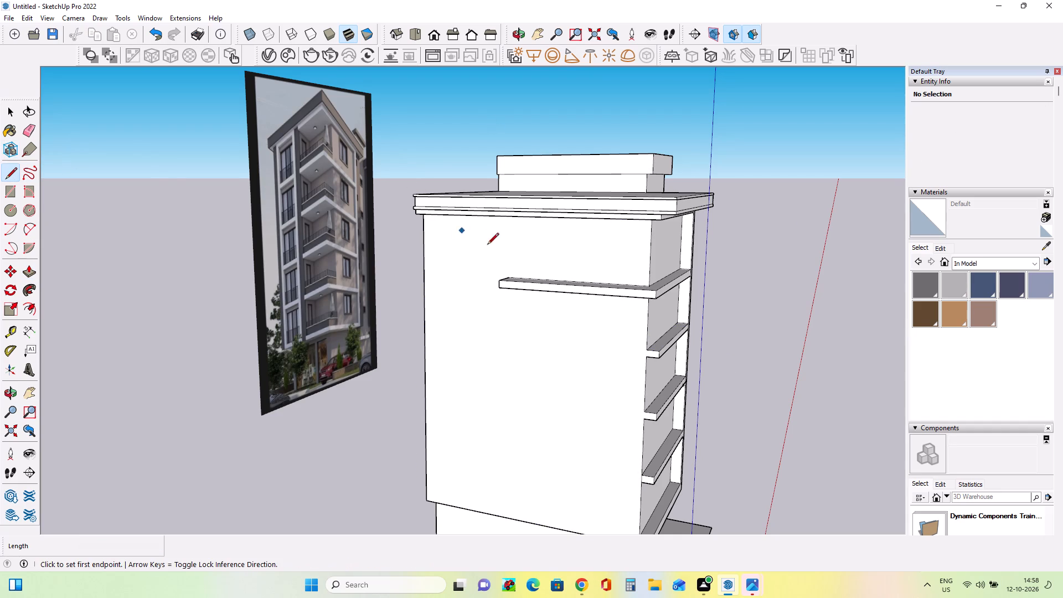
scroll(602, 358, up, 3)
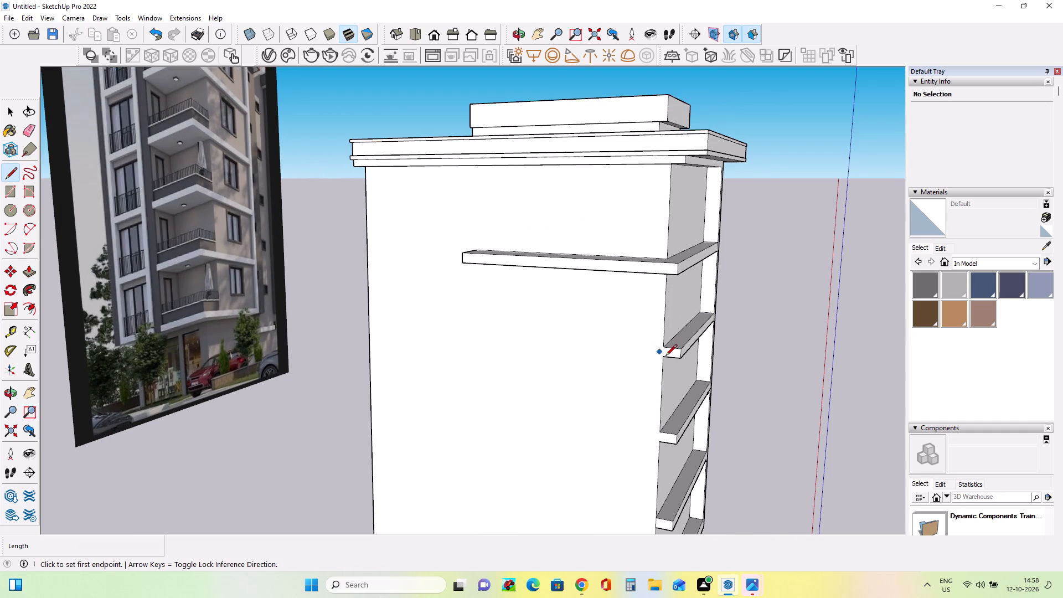
click(666, 357)
click(666, 348)
middle_drag(548, 426, 566, 415)
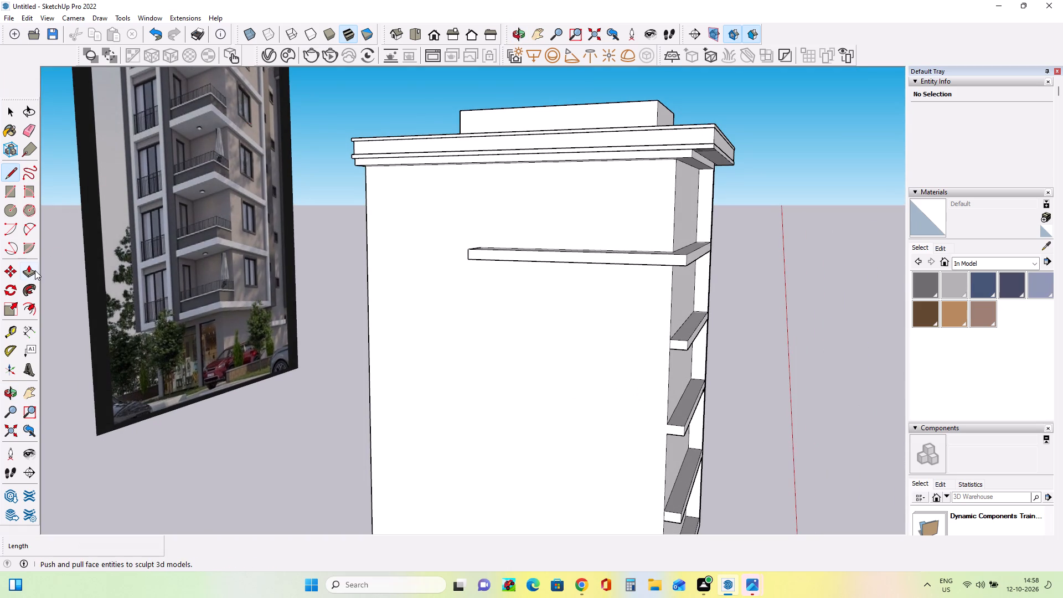
click(35, 270)
click(683, 343)
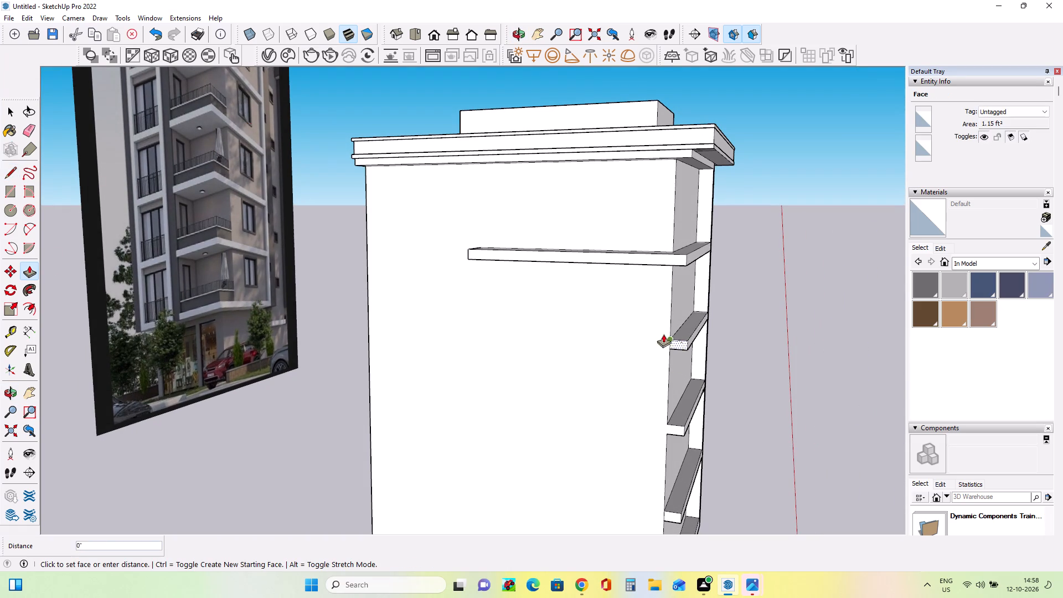
click(621, 256)
Extrude the wall-side face of the second-highest ledge's extension 17' 2 3/16" along the plain side wall, matching the topmost ledge's end.
middle_drag(698, 385, 804, 400)
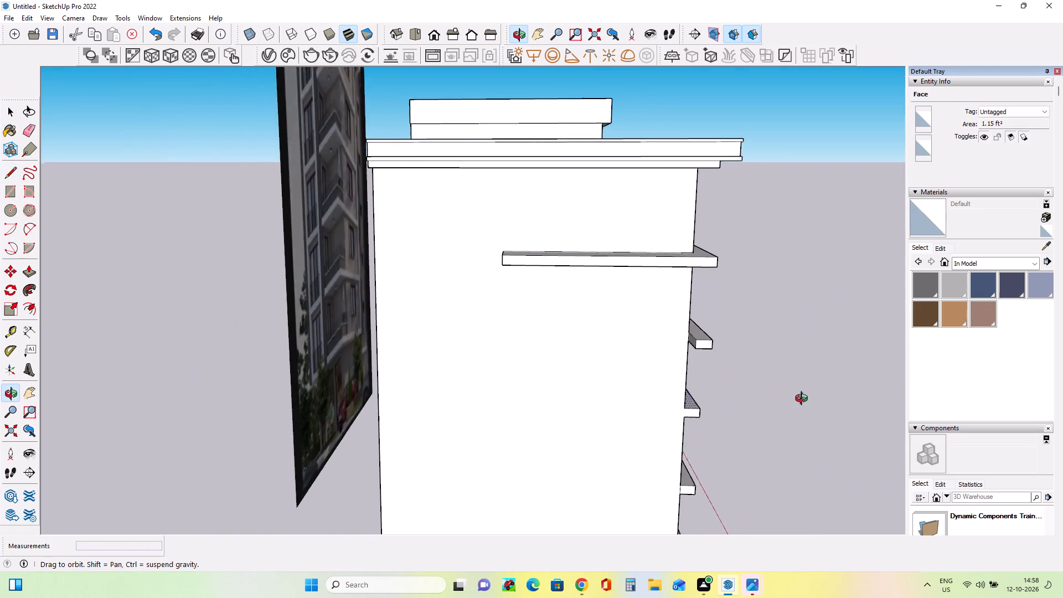
middle_drag(804, 400, 823, 391)
click(693, 333)
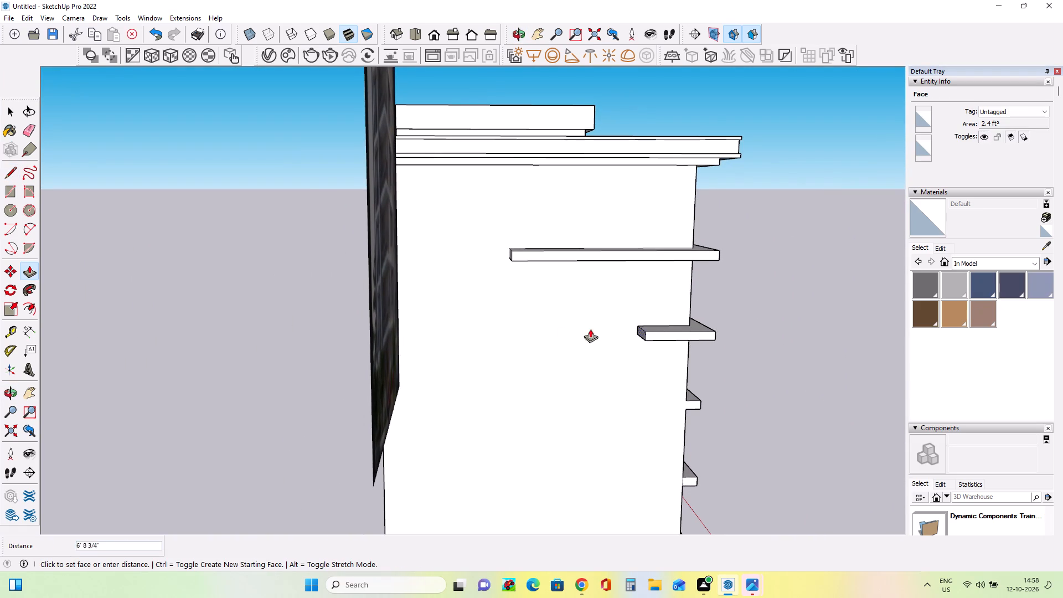
click(508, 257)
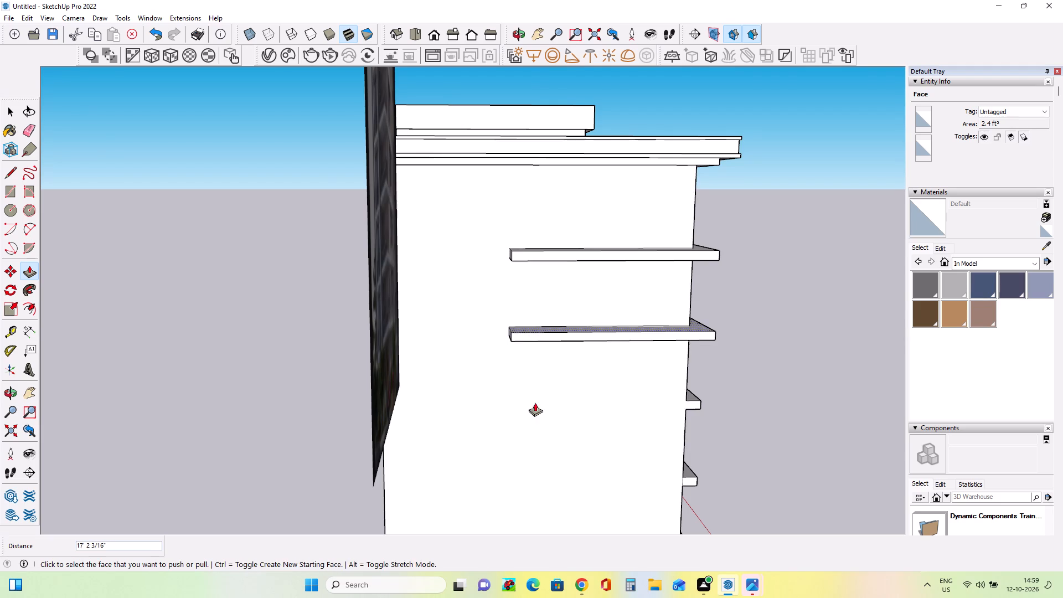
Separate the third ledge from the top's end face from the side wall with a short vertical line and extrude that end 3'.
middle_drag(535, 403, 406, 401)
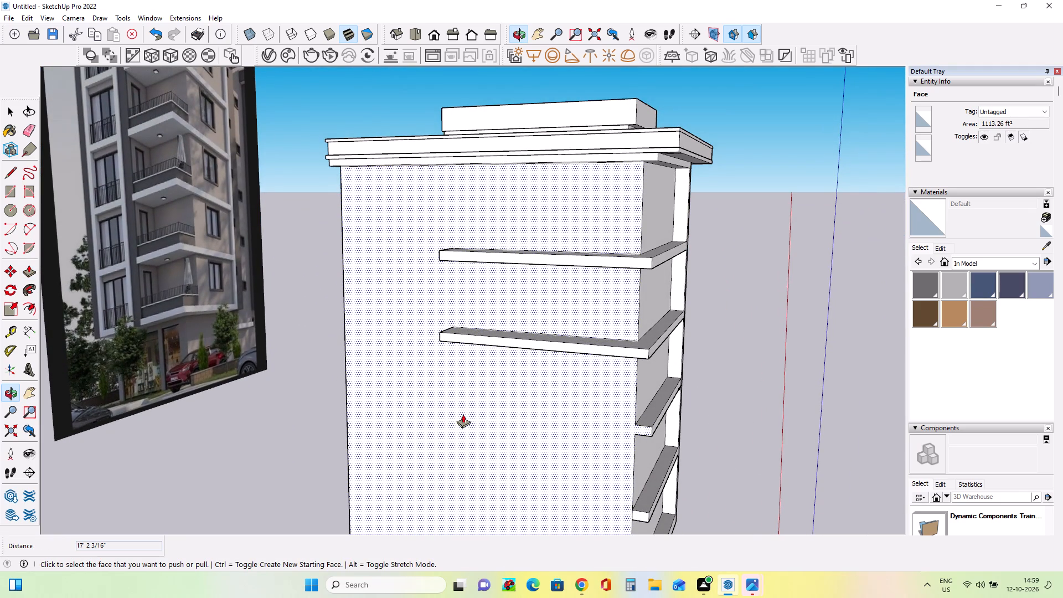
middle_drag(466, 414, 474, 417)
scroll(477, 411, down, 3)
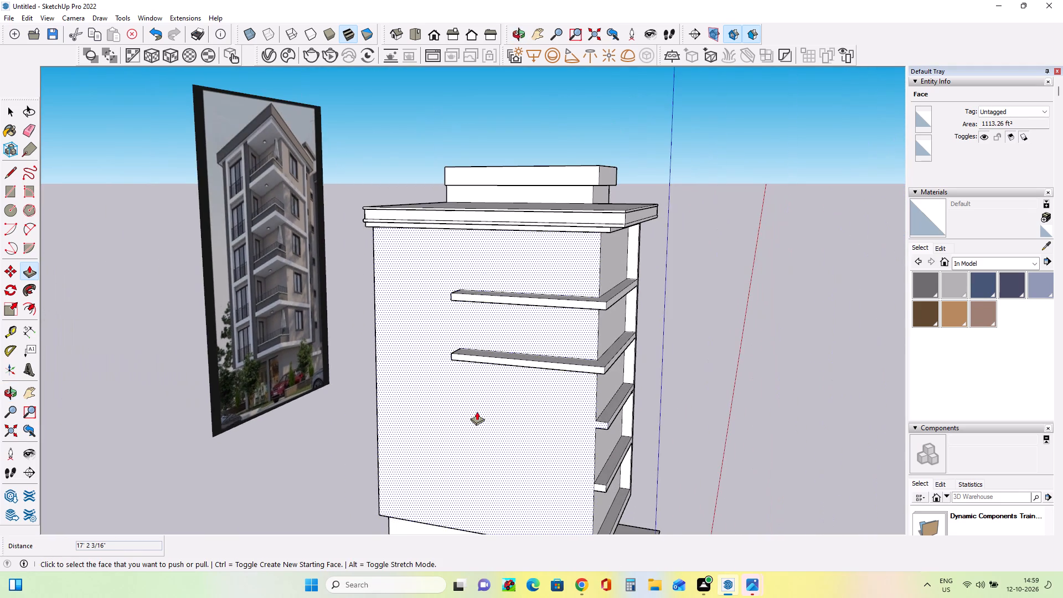
middle_drag(519, 412, 535, 377)
scroll(607, 405, up, 3)
middle_drag(608, 422, 606, 414)
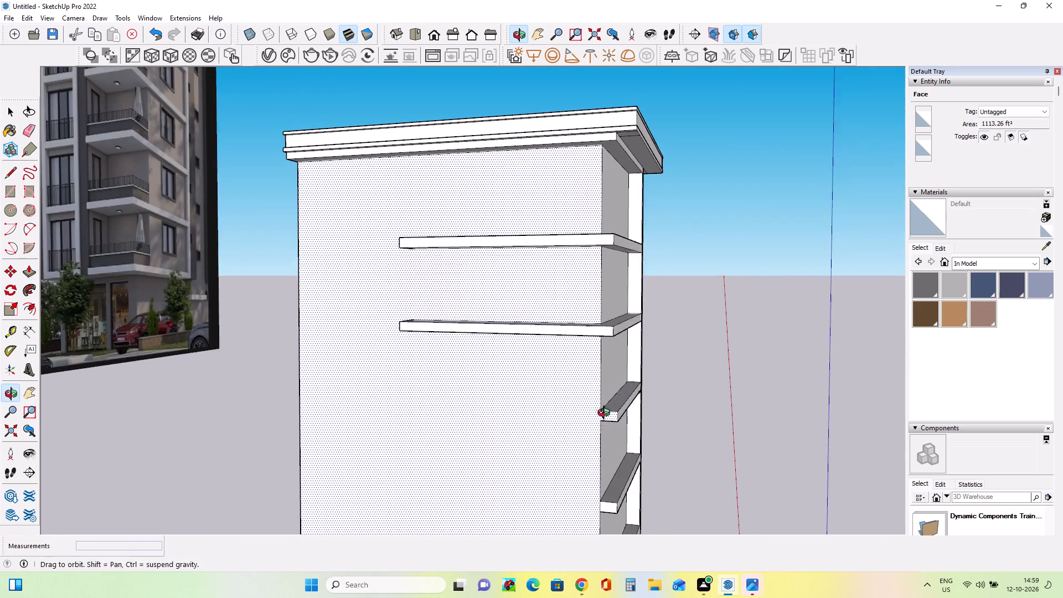
middle_drag(606, 414, 606, 384)
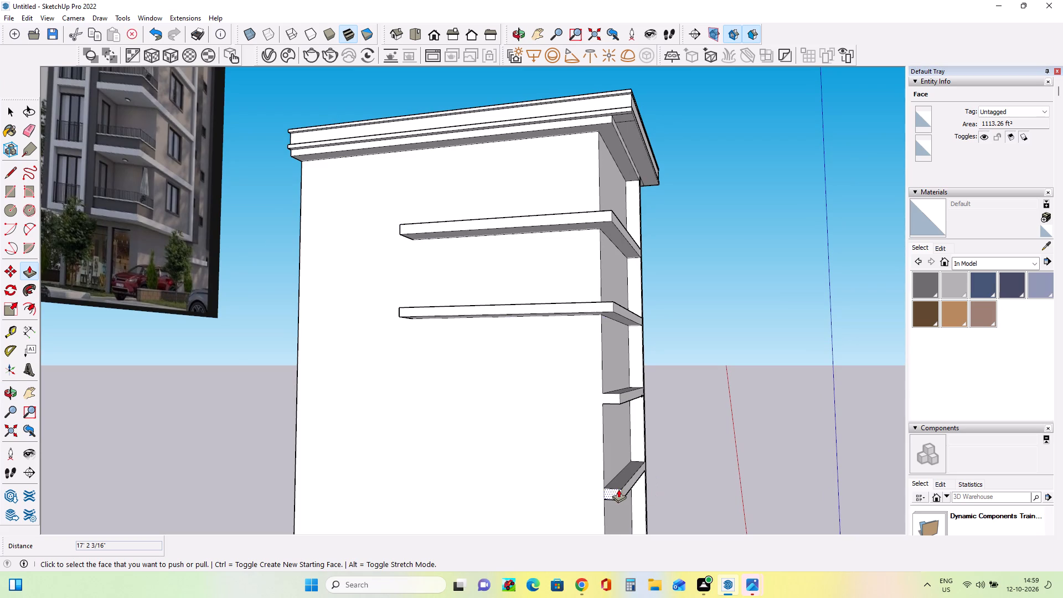
click(14, 170)
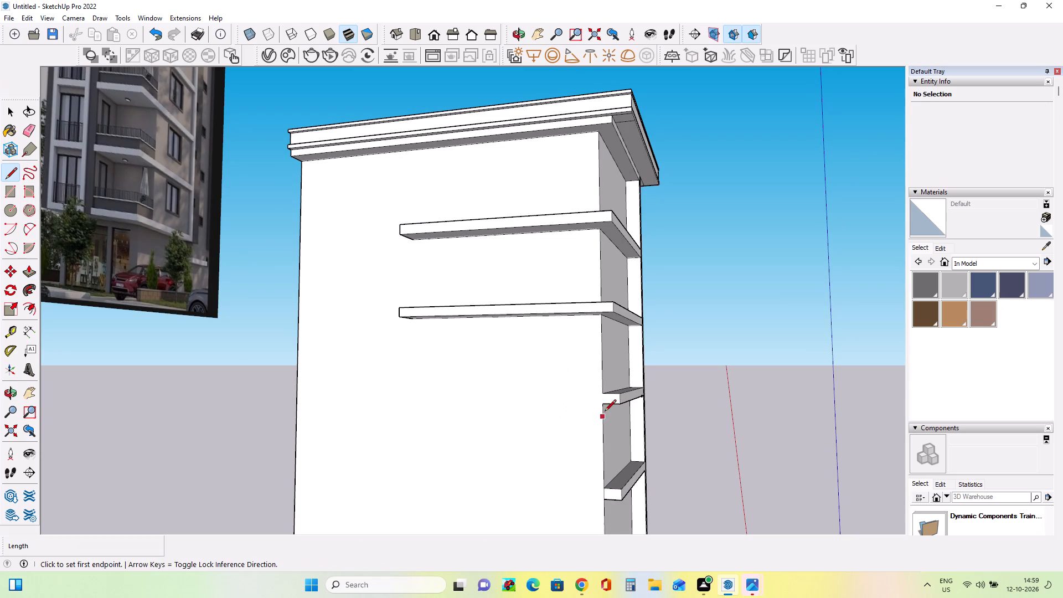
click(605, 404)
click(607, 394)
click(29, 275)
click(613, 396)
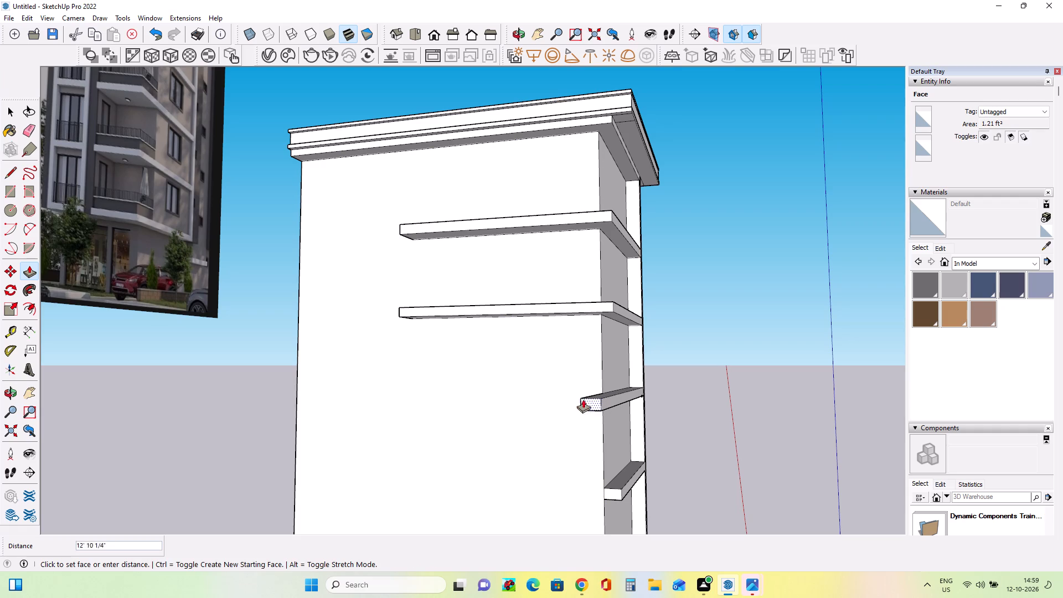
click(556, 303)
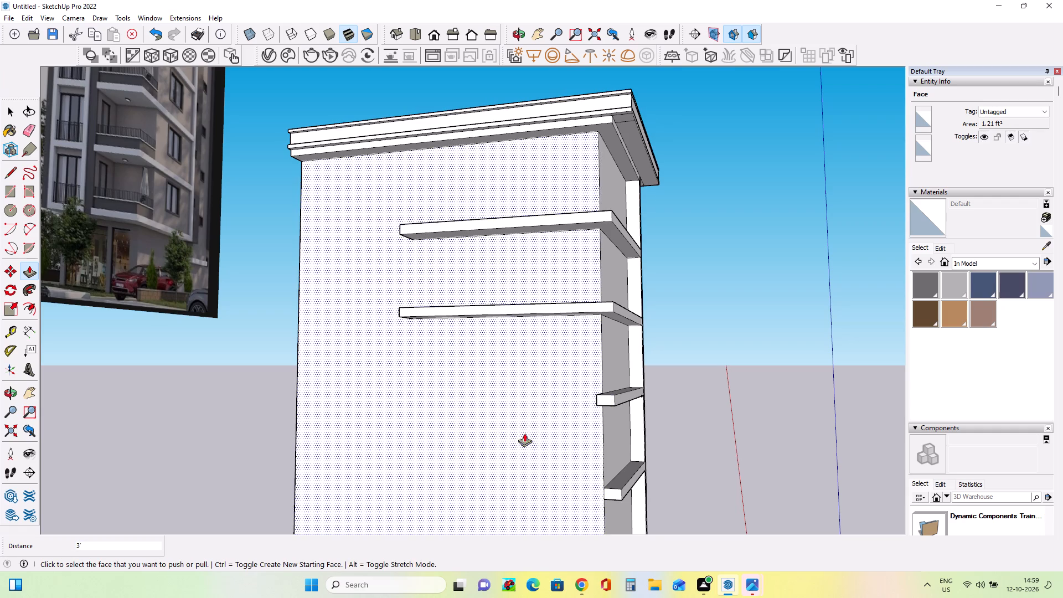
Extrude the wall-side face of the third ledge's extension 17' 2 3/16" along the plain side wall, matching the ledges above.
middle_drag(480, 440, 518, 431)
scroll(517, 431, down, 6)
middle_drag(505, 433, 511, 435)
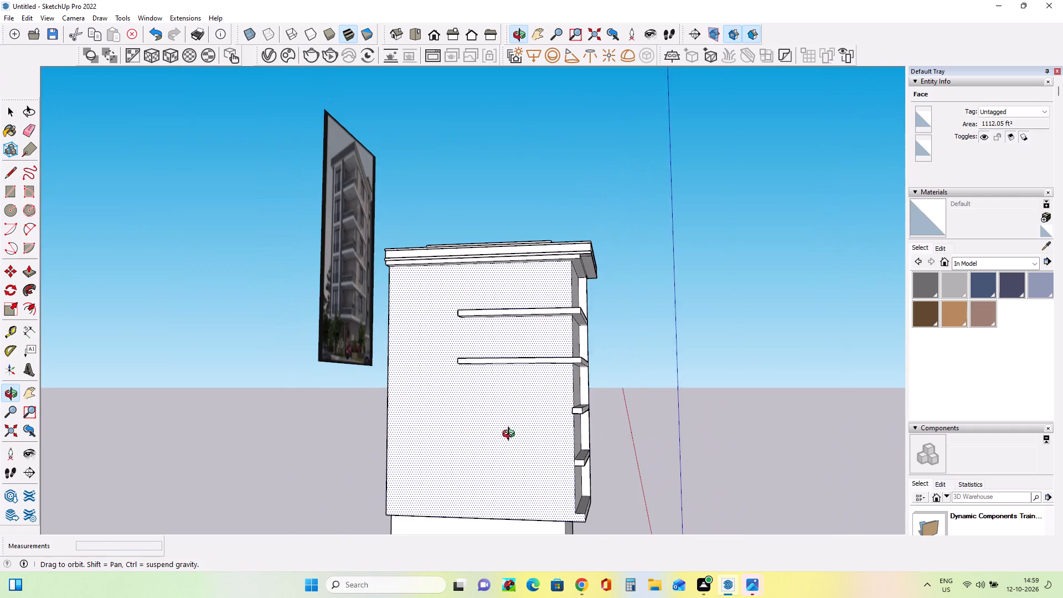
middle_drag(511, 435, 626, 405)
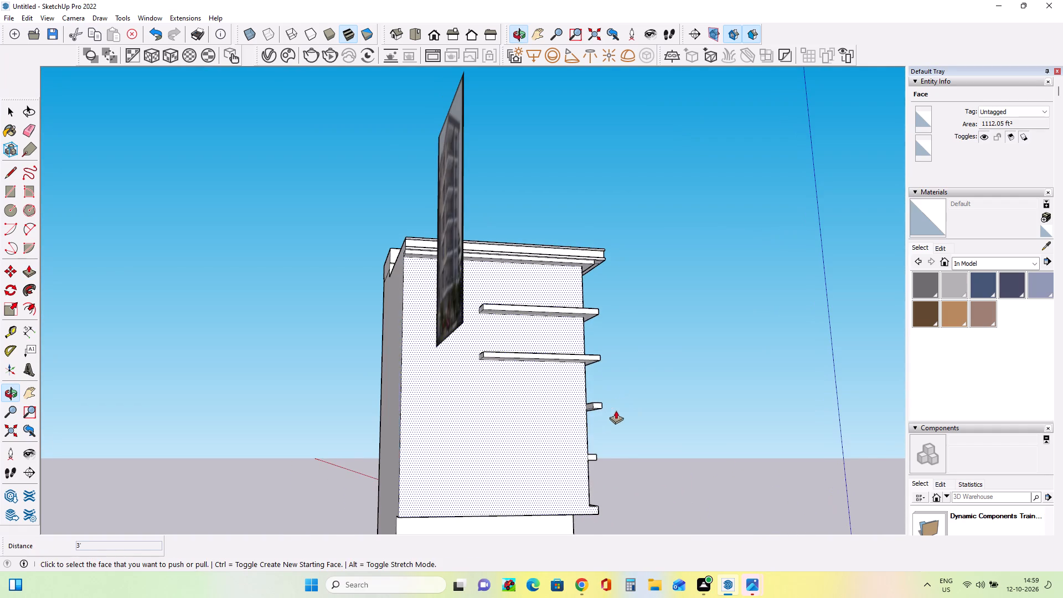
scroll(578, 403, up, 8)
click(601, 406)
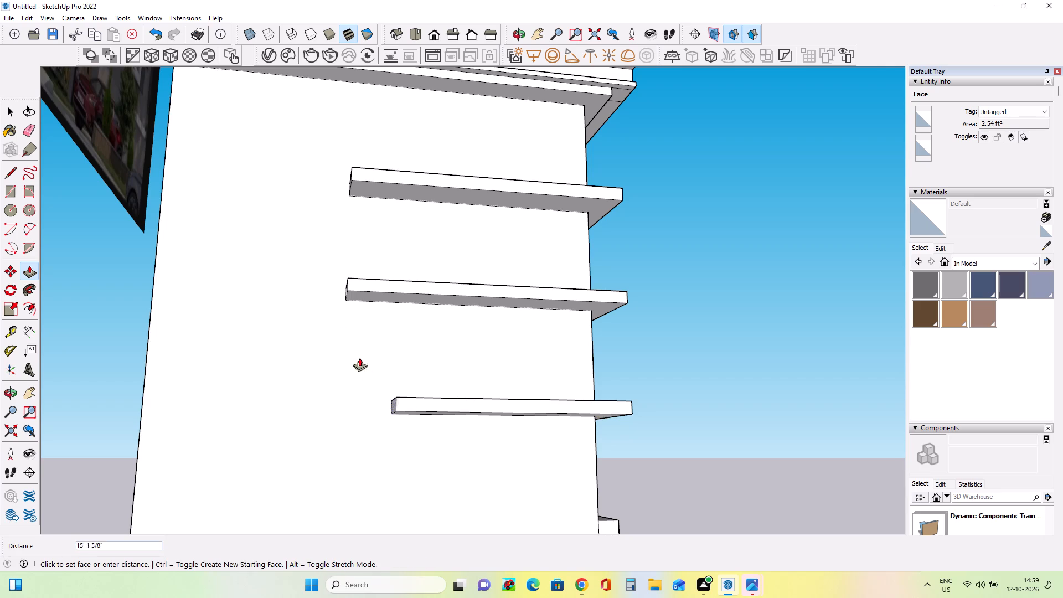
click(348, 284)
scroll(394, 408, down, 5)
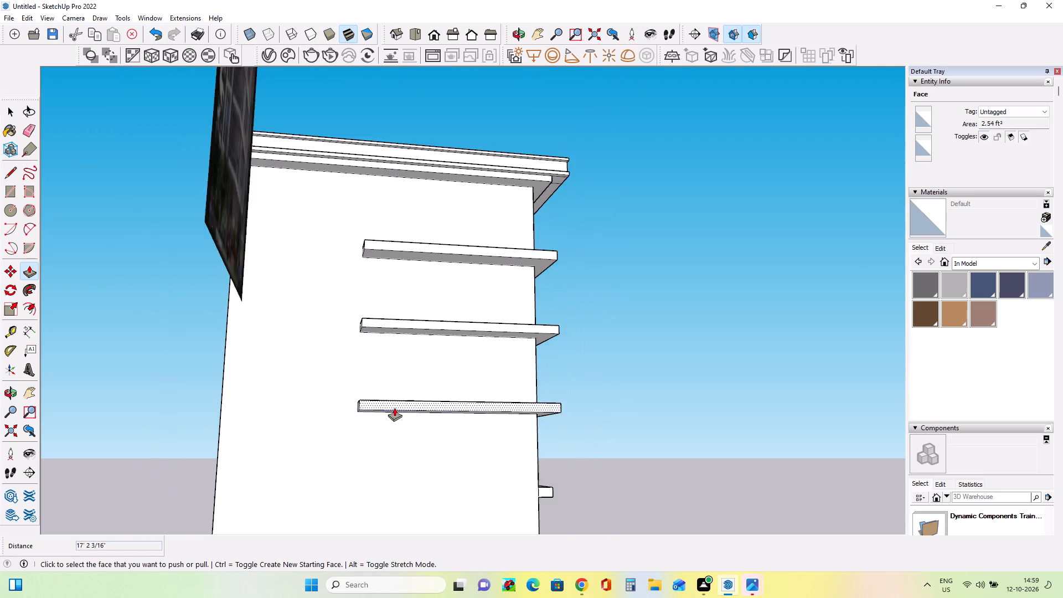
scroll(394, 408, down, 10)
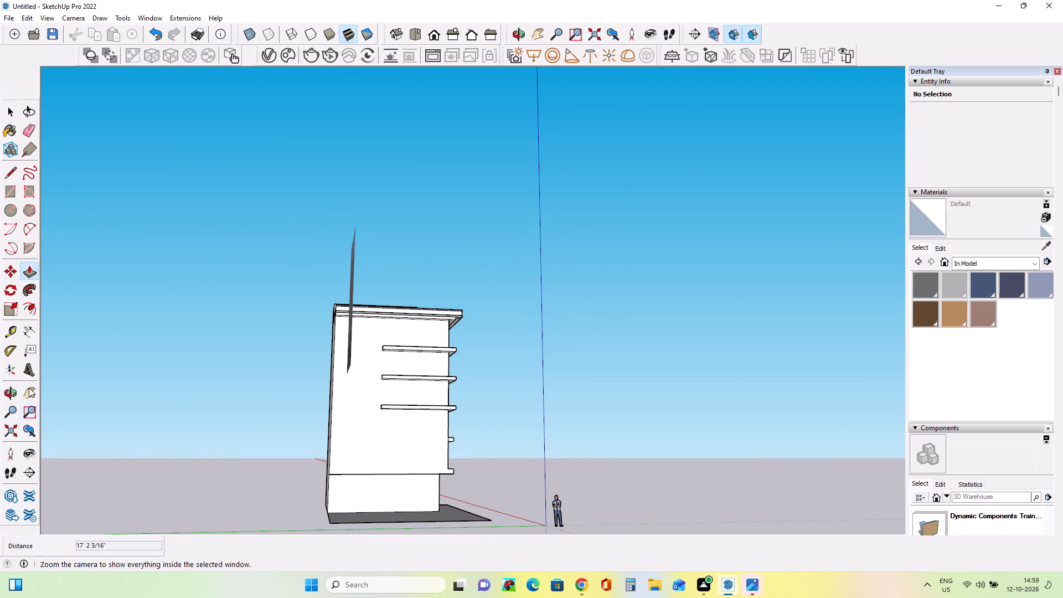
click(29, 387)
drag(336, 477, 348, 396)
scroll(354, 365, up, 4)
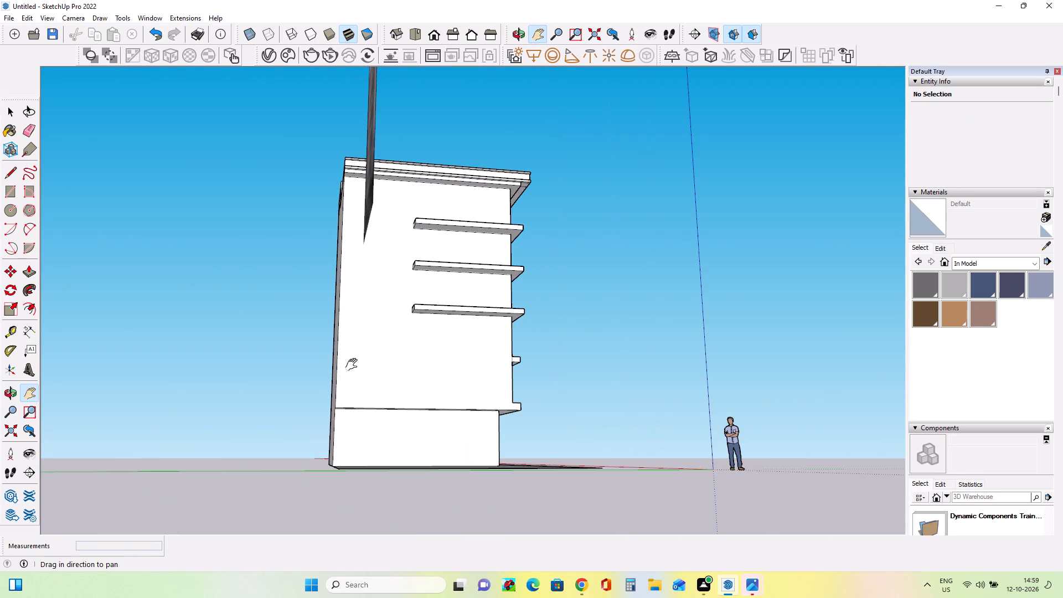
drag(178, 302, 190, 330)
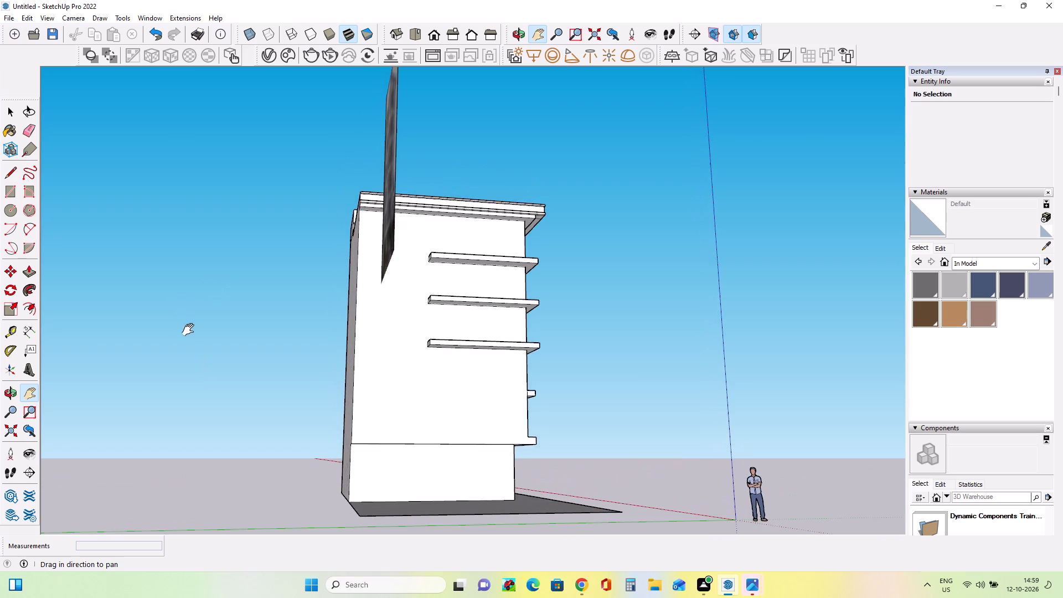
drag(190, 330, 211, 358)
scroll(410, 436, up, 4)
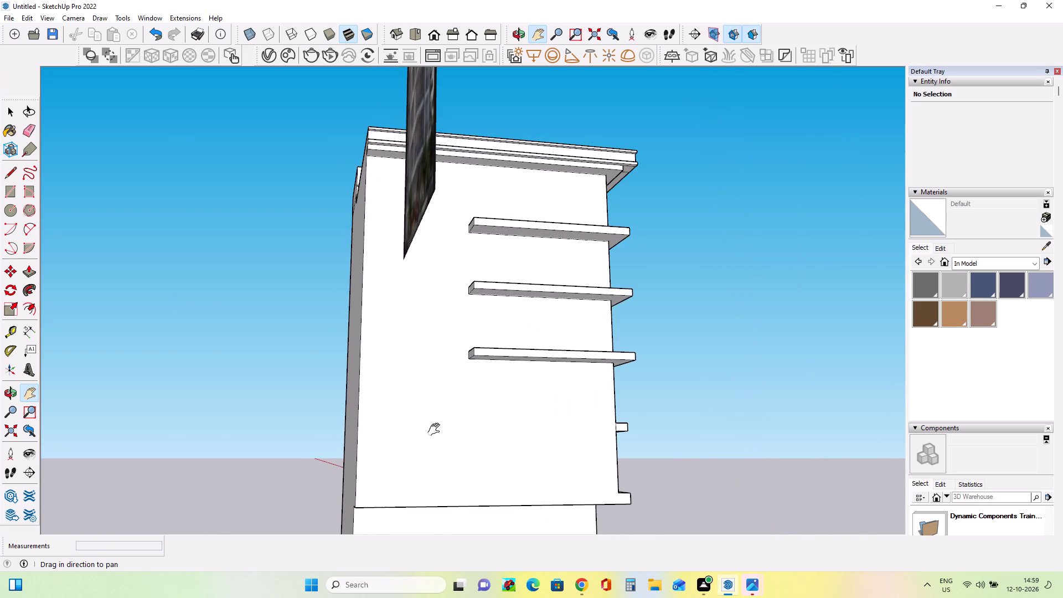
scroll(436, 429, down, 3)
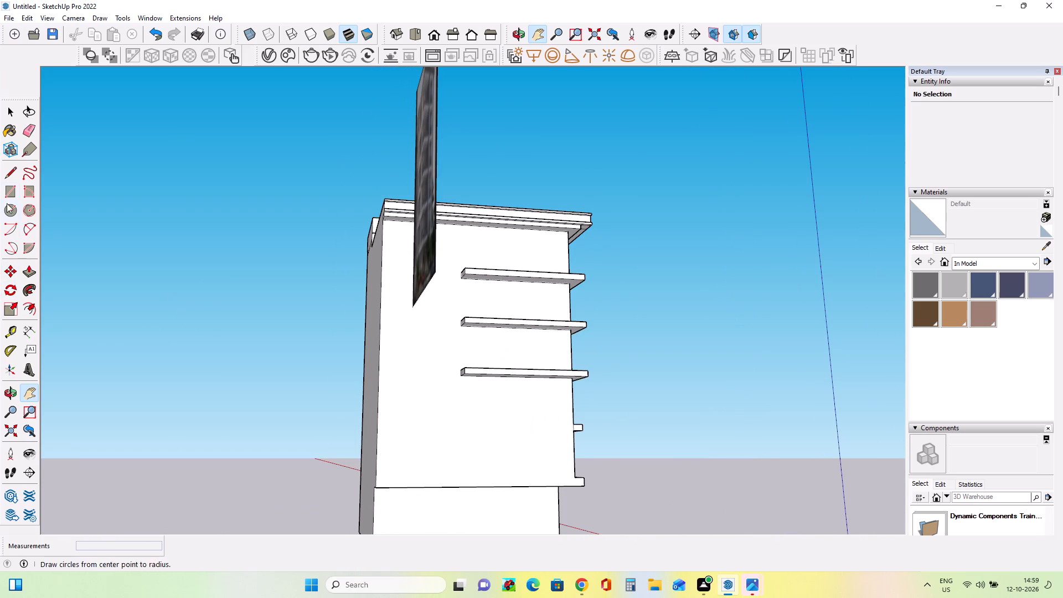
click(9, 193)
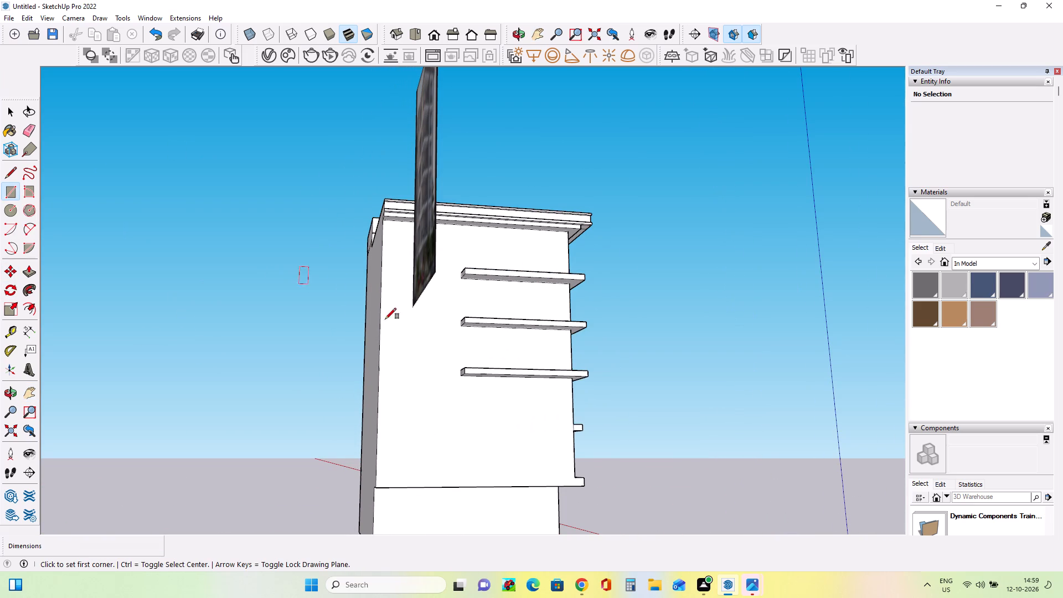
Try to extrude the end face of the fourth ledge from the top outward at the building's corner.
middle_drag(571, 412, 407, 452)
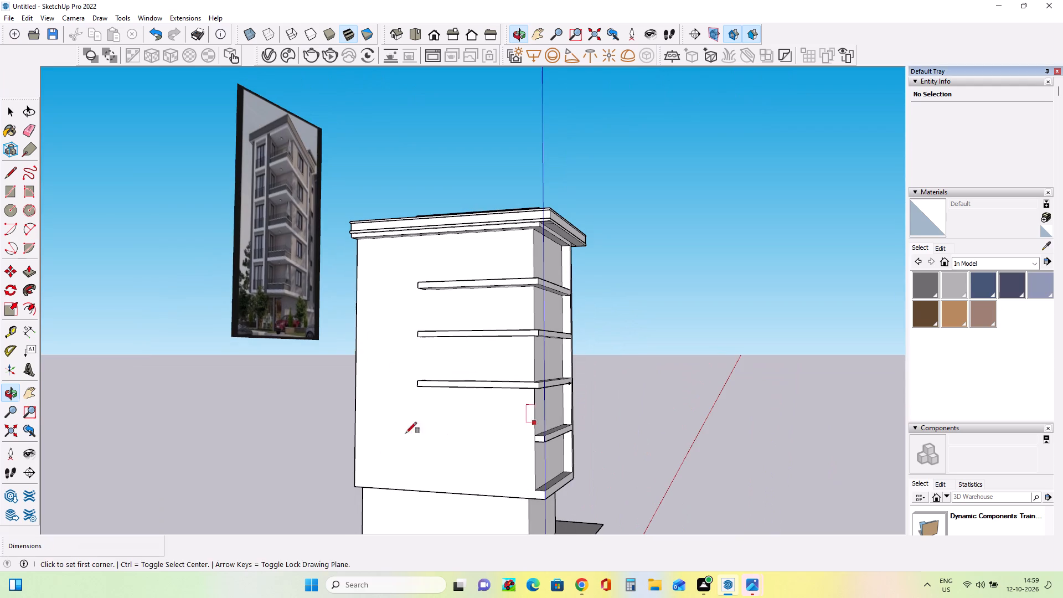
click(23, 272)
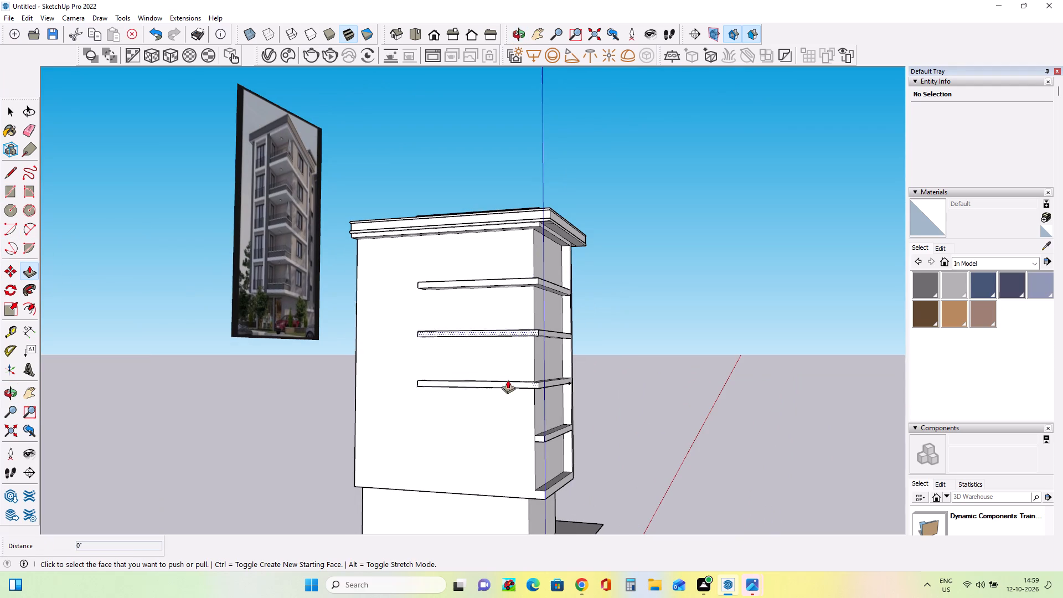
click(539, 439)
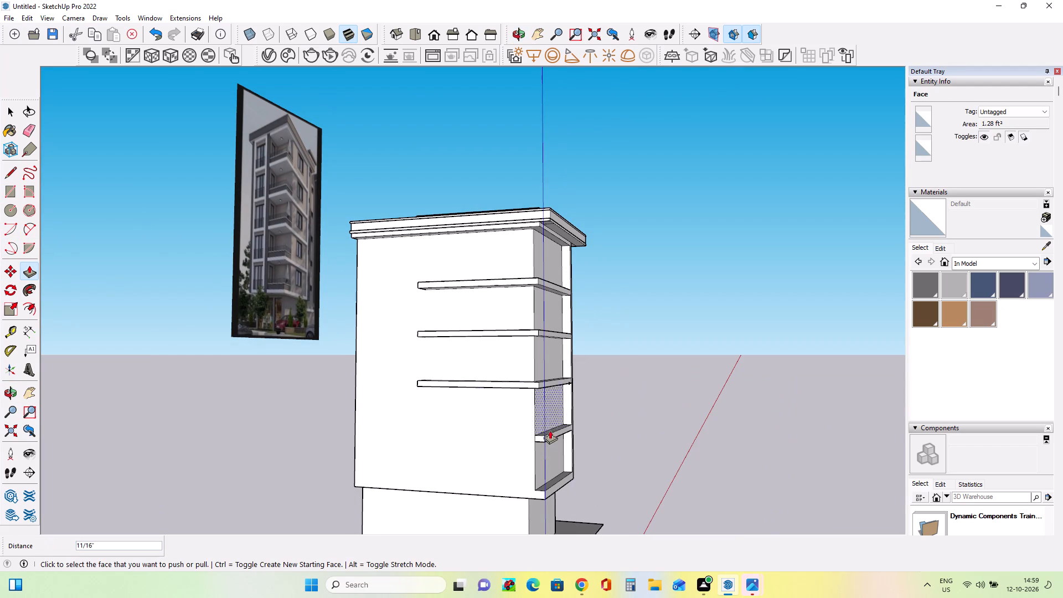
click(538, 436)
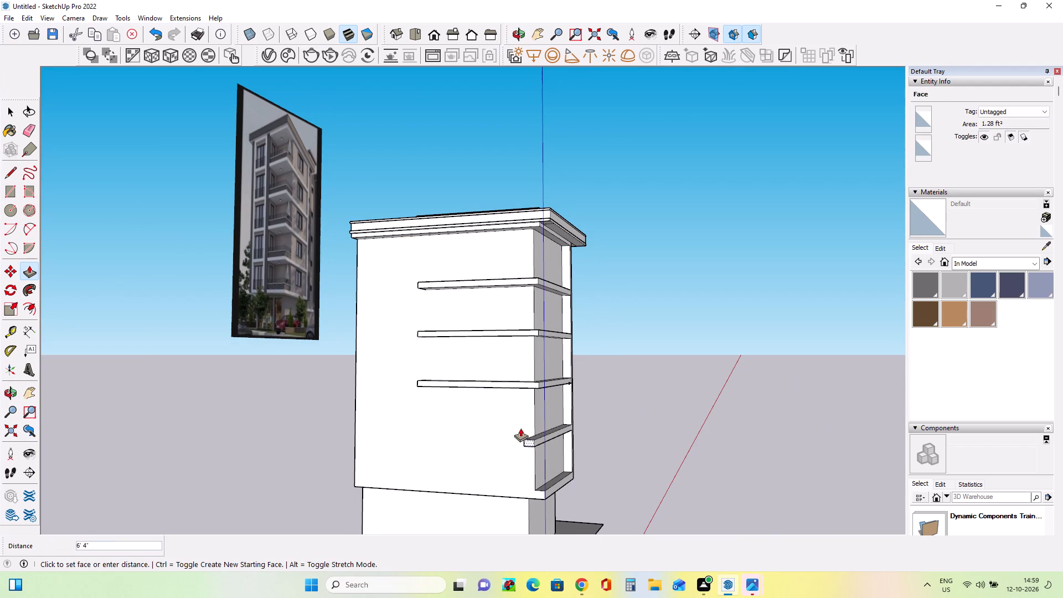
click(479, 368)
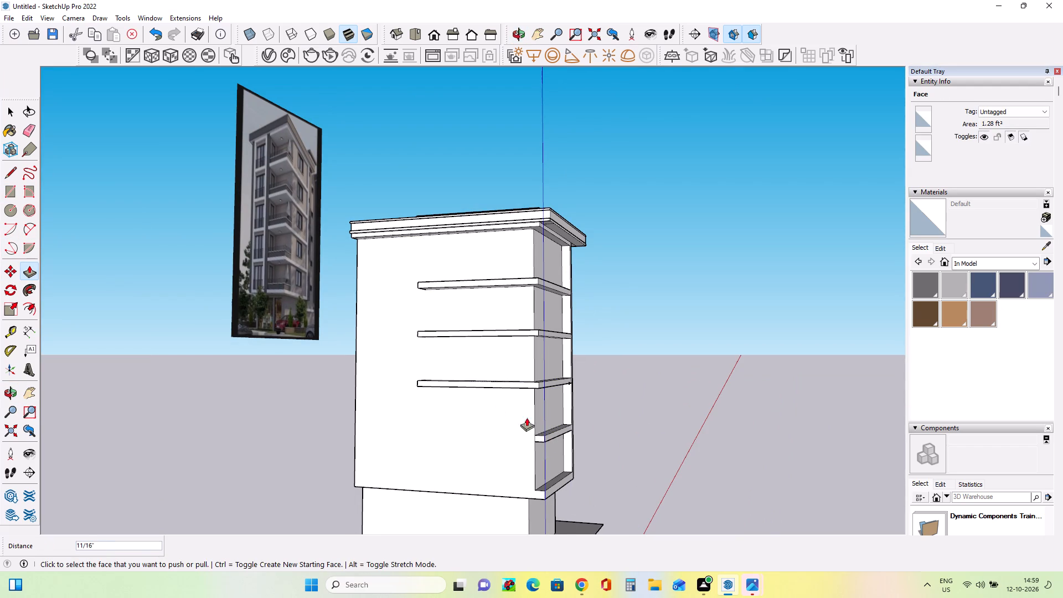
Extrude the end face of the fourth ledge from the top 3', flush with the extension of the ledge above.
middle_drag(544, 434, 645, 469)
scroll(551, 434, up, 8)
middle_click(559, 453)
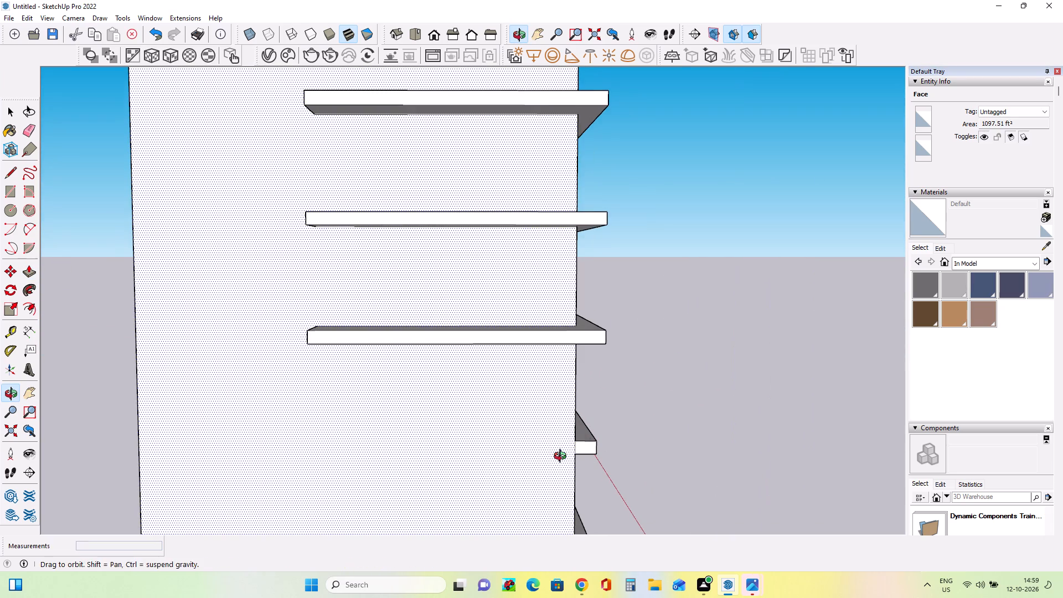
scroll(515, 448, down, 2)
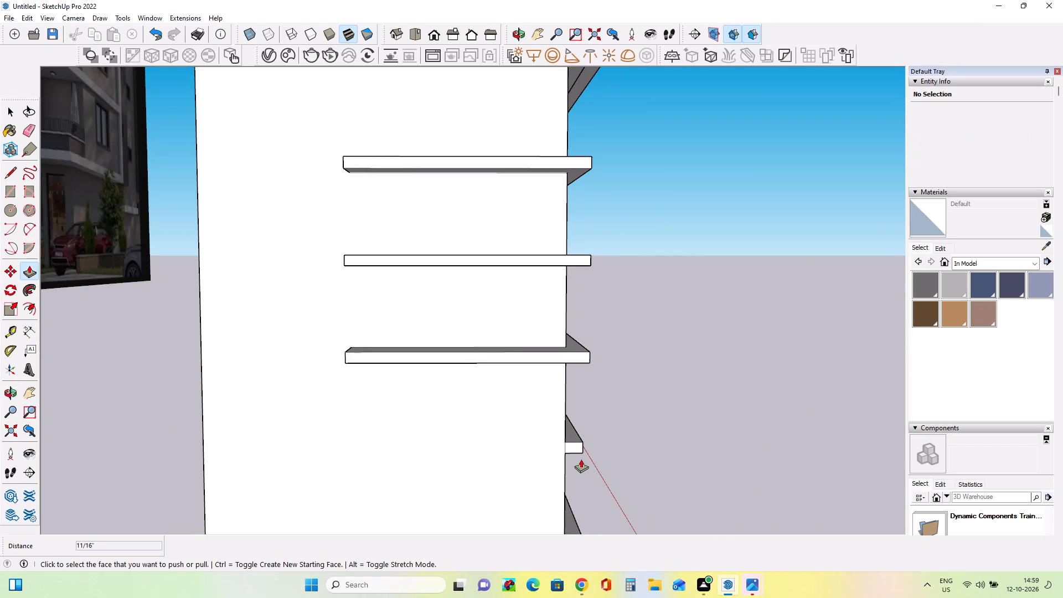
click(580, 445)
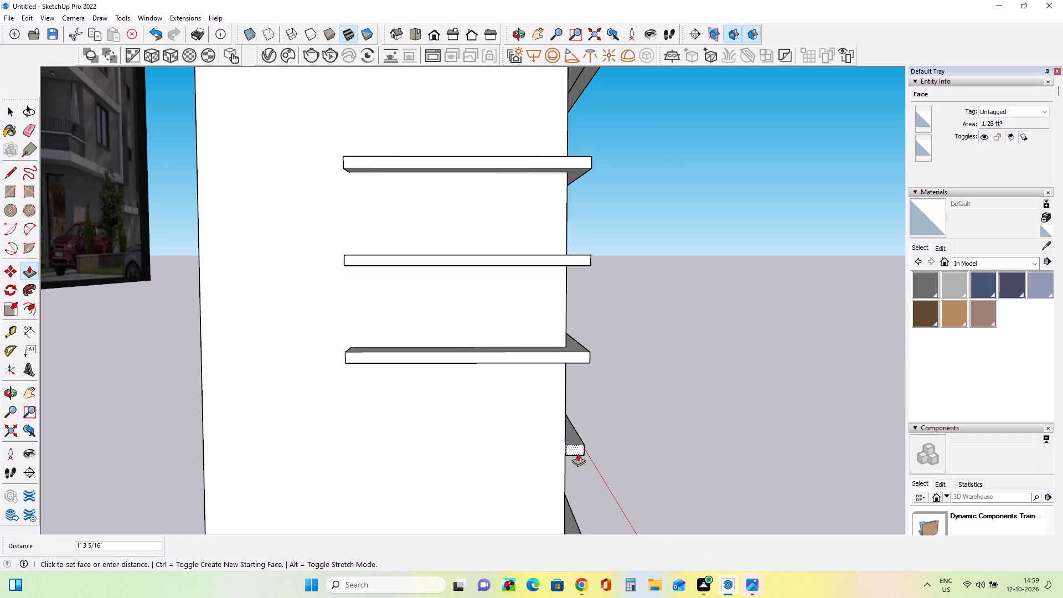
click(511, 349)
Extrude the wall-side face of the fourth ledge's extension 17' 2 3/16" along the plain side wall, matching the ledges above.
middle_drag(598, 523, 653, 492)
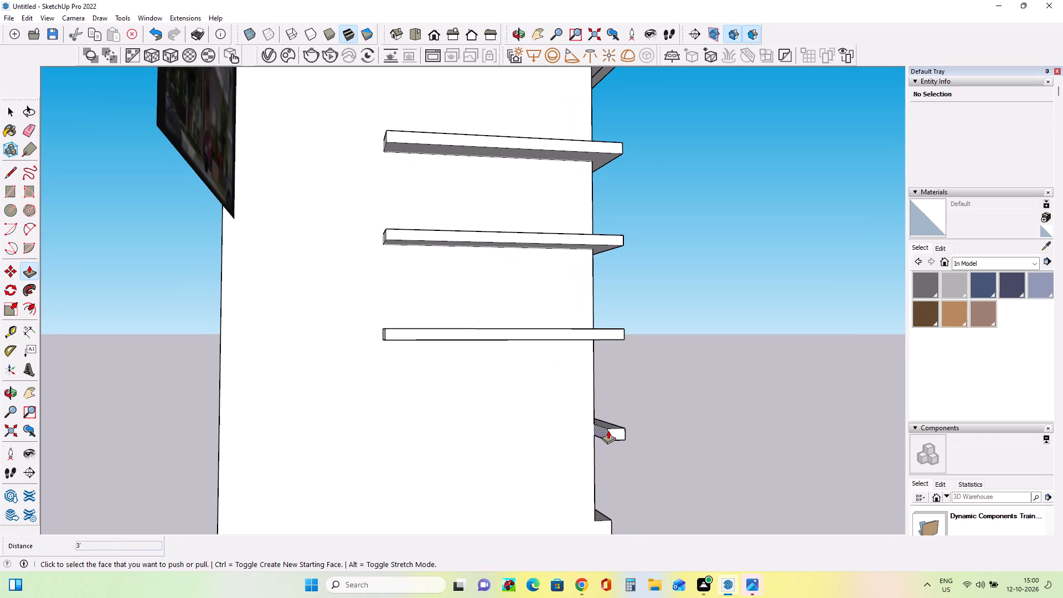
click(607, 432)
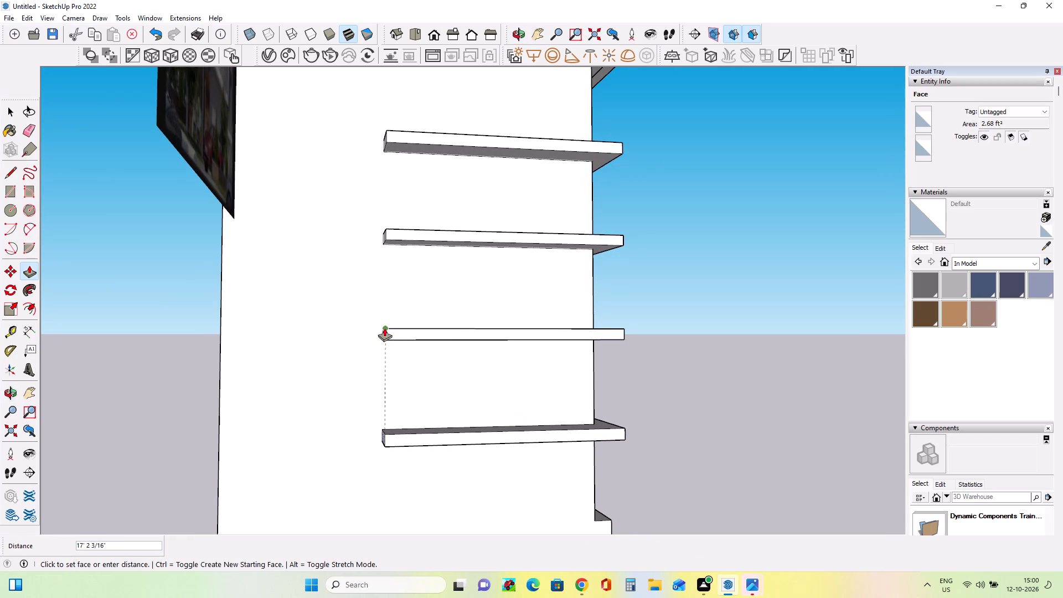
click(384, 328)
Examine the corner balconies in the reference image and compare them with the modelled wraparound ledges.
middle_drag(536, 457, 455, 487)
scroll(527, 446, down, 8)
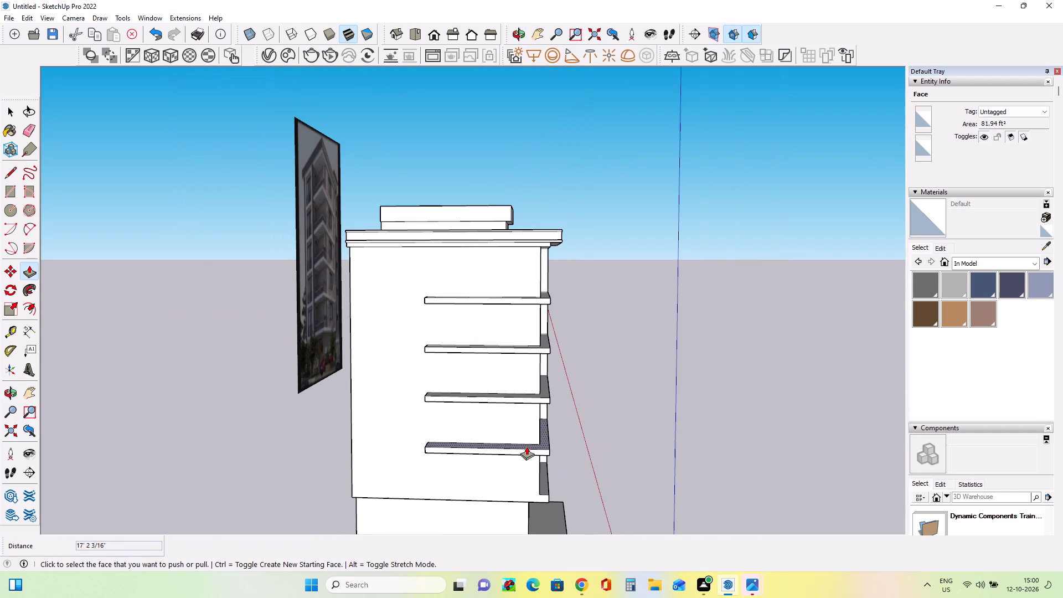
middle_click(527, 446)
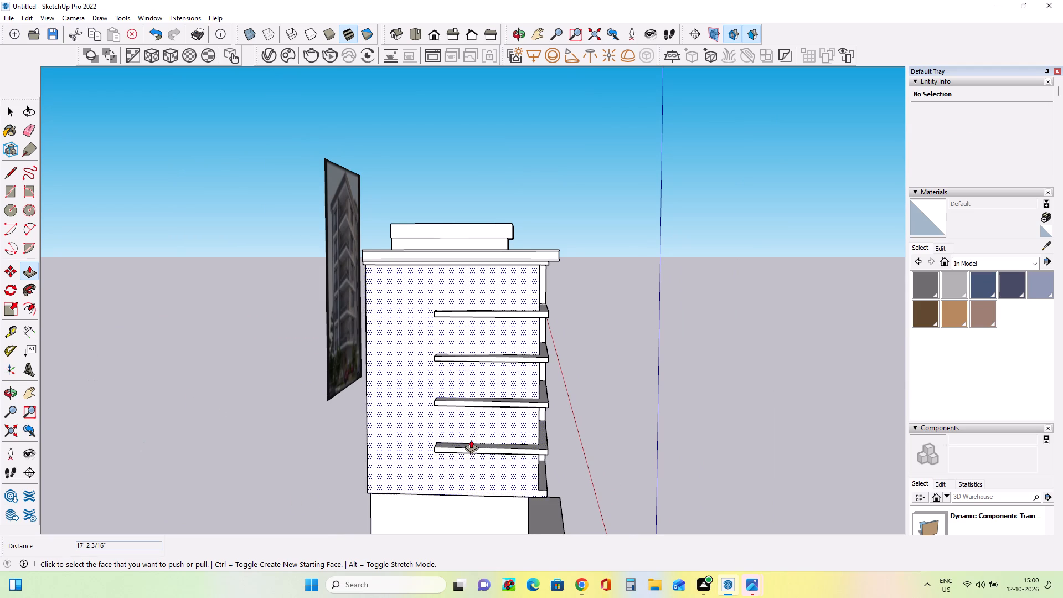
scroll(471, 434, down, 2)
middle_drag(454, 422, 226, 442)
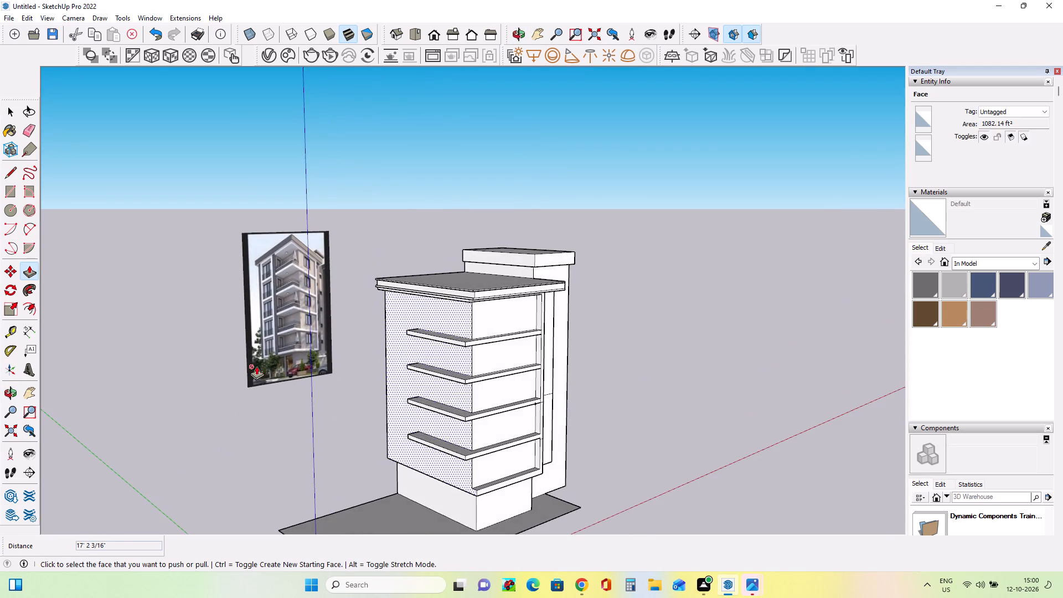
scroll(257, 364, up, 8)
scroll(260, 363, down, 4)
scroll(260, 363, up, 3)
middle_click(263, 363)
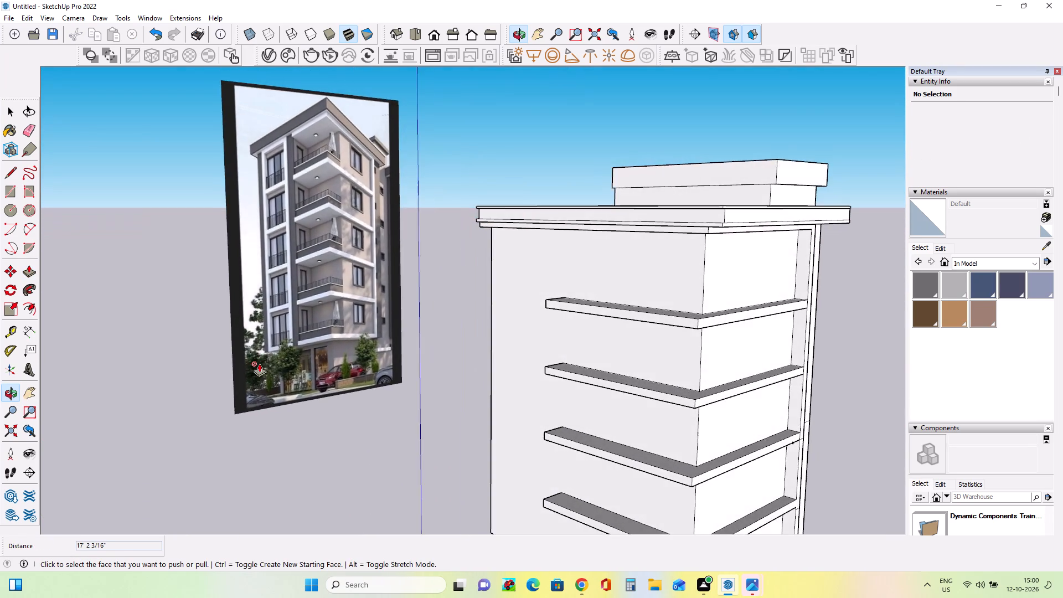
scroll(259, 363, down, 7)
middle_drag(404, 425, 429, 383)
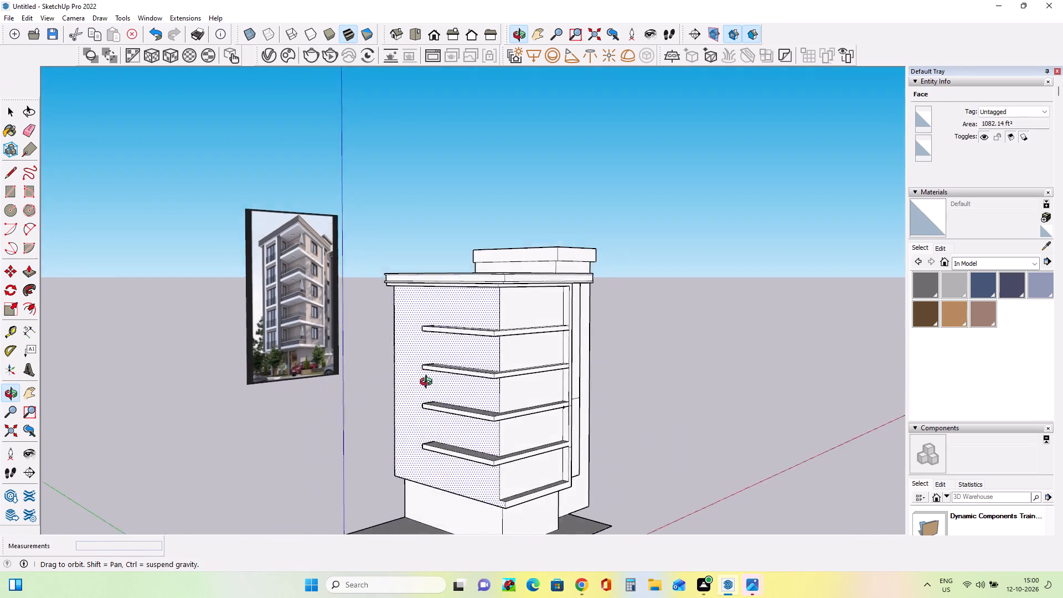
middle_drag(429, 383, 437, 362)
scroll(473, 482, up, 3)
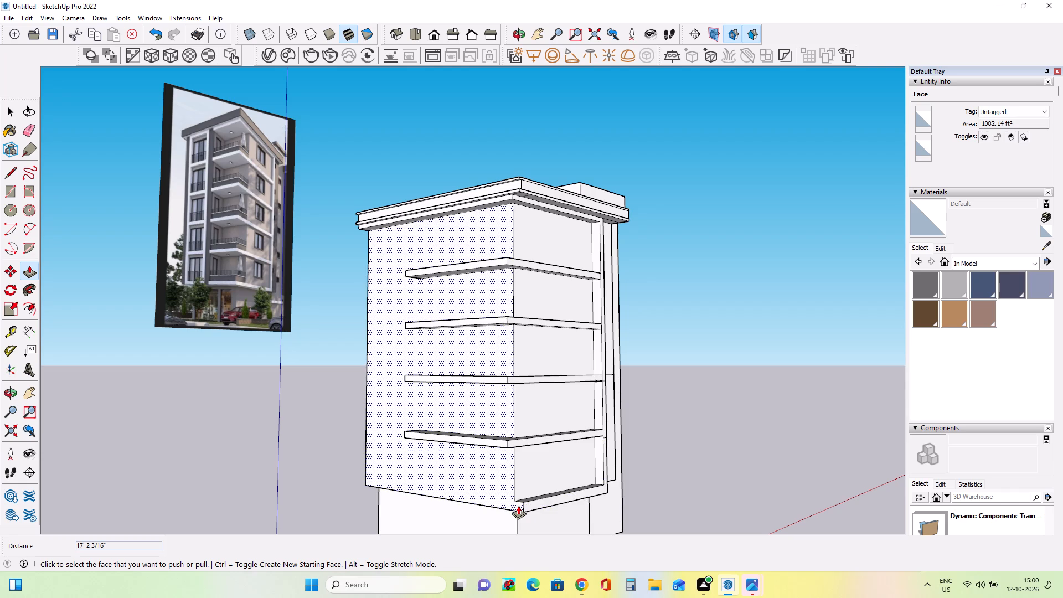
Separate the lowest ledge's end face from the side wall with a short vertical line about 1' 2 5/16" long and extrude that end 3'.
click(14, 173)
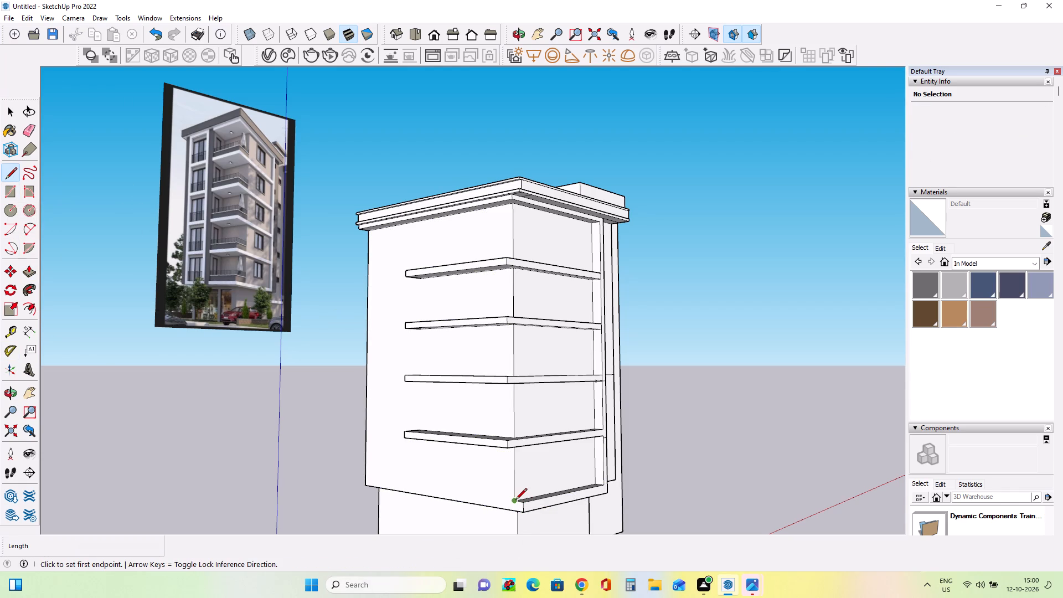
click(515, 501)
scroll(512, 521, up, 4)
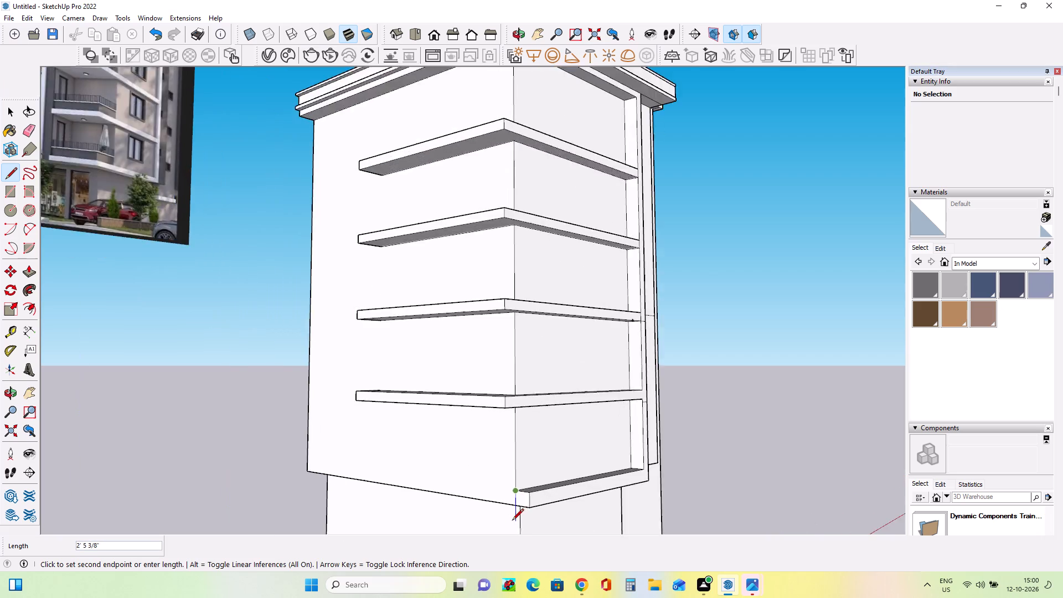
scroll(512, 521, up, 4)
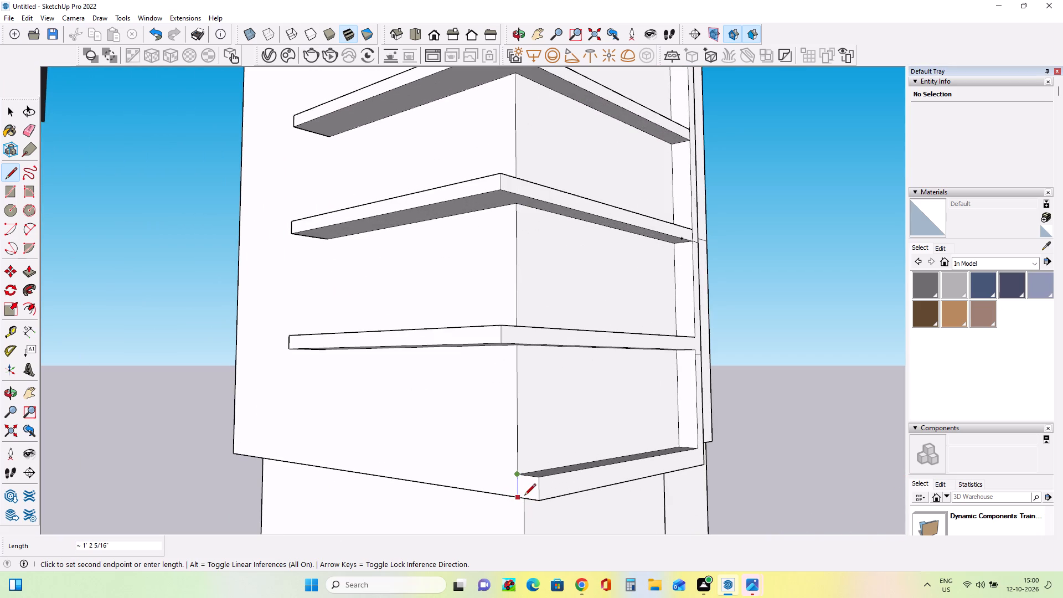
click(522, 498)
middle_drag(518, 525, 577, 516)
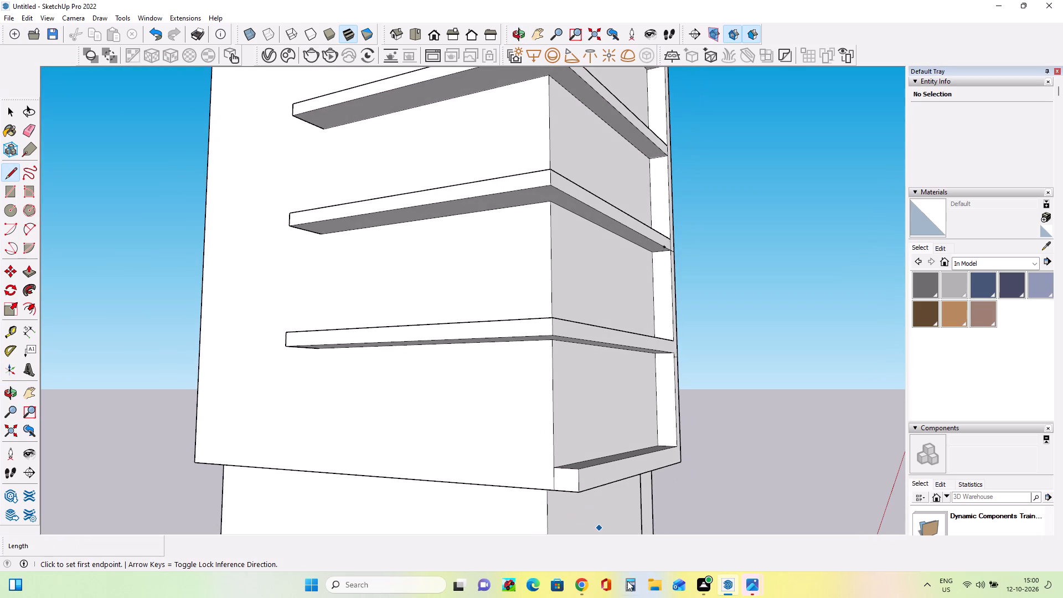
click(31, 275)
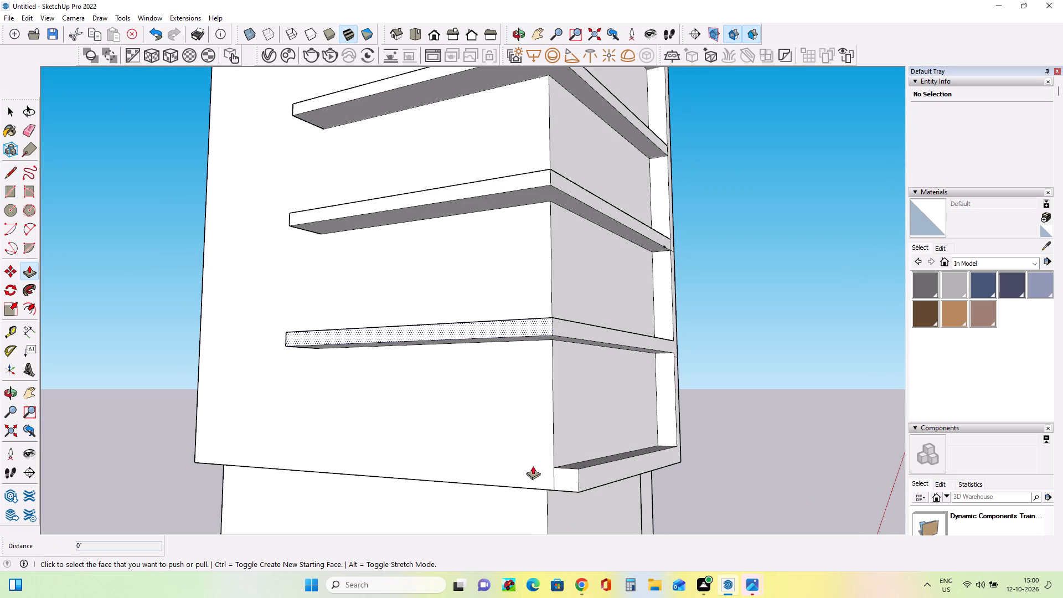
click(558, 479)
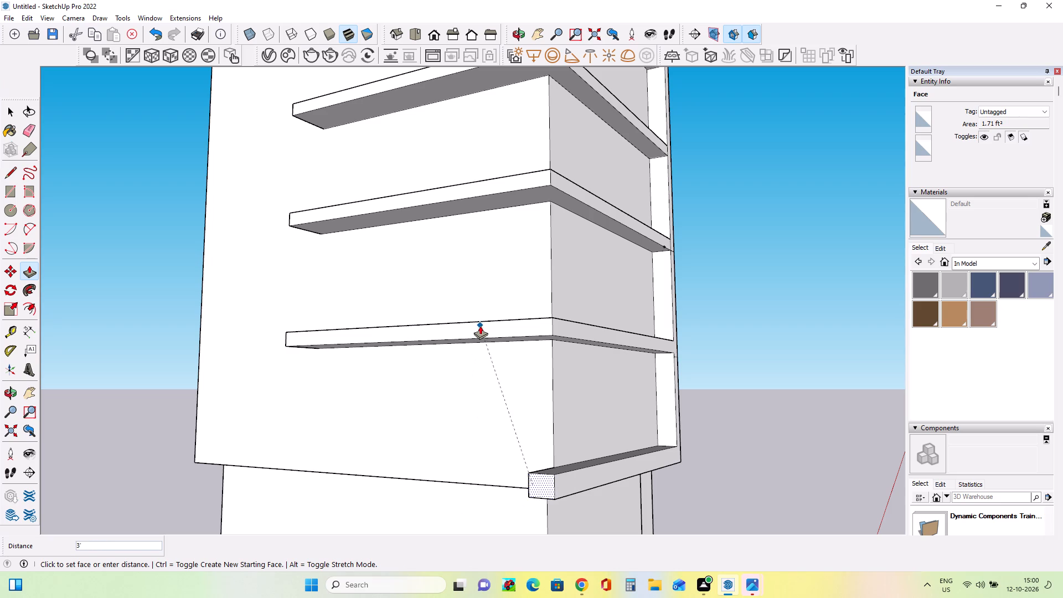
click(480, 326)
Extrude the wall-side face of the lowest ledge's extension along the plain side wall to match the end of the ledge above.
middle_drag(558, 436, 819, 388)
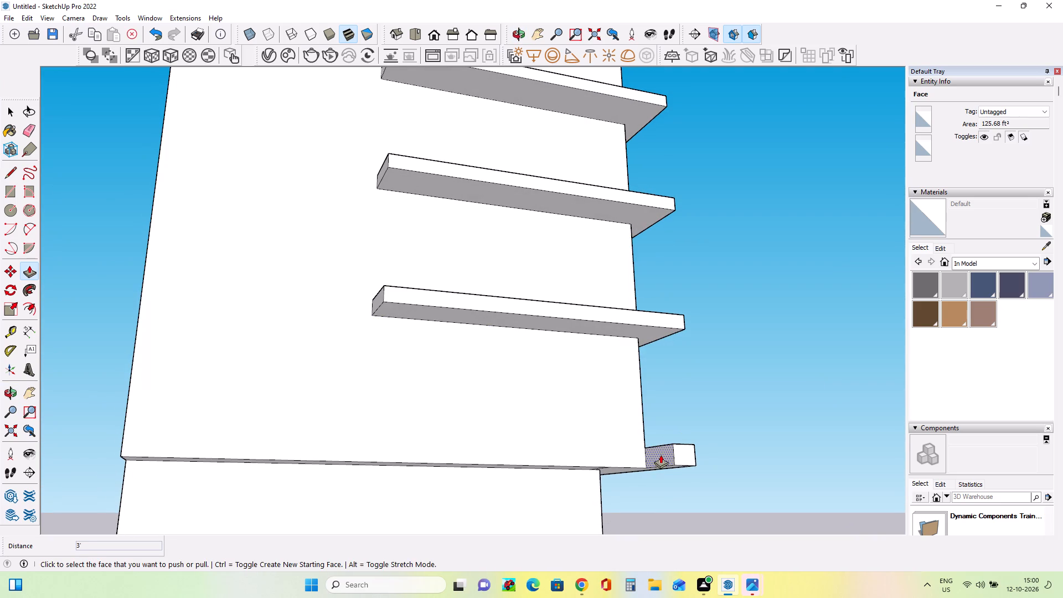
click(660, 455)
click(659, 456)
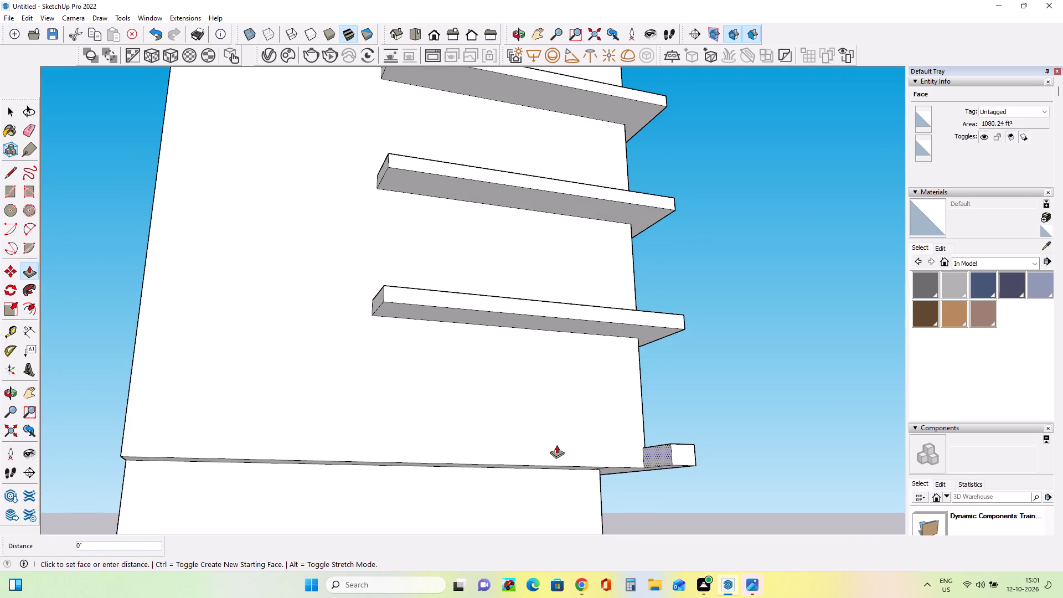
drag(375, 296, 376, 302)
Push the top face of the lowest wraparound ledge down 2 1/8" to thin the slab.
middle_drag(493, 444, 472, 465)
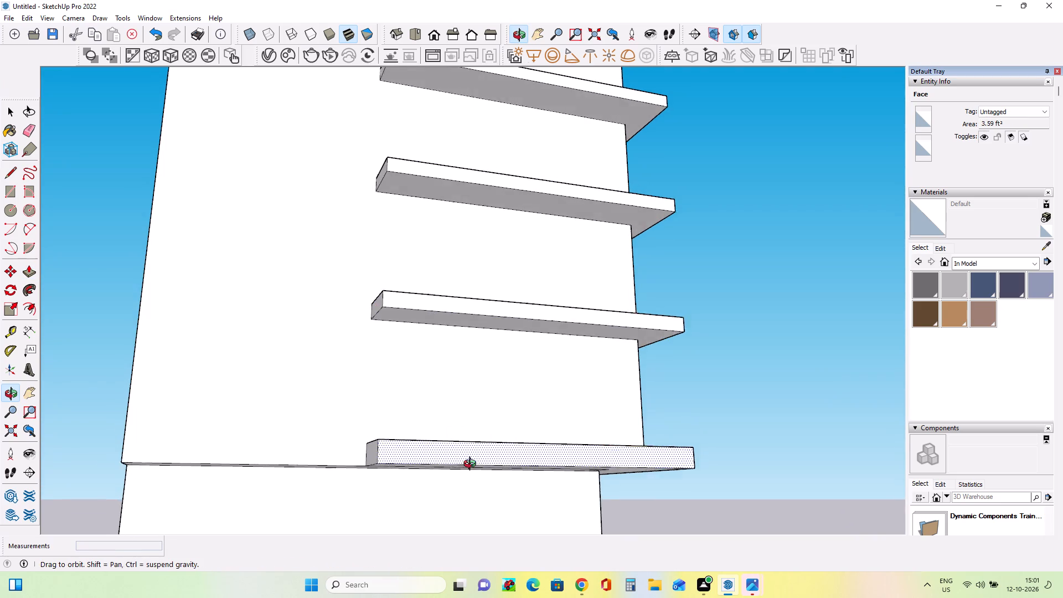
middle_drag(472, 465, 141, 539)
click(368, 483)
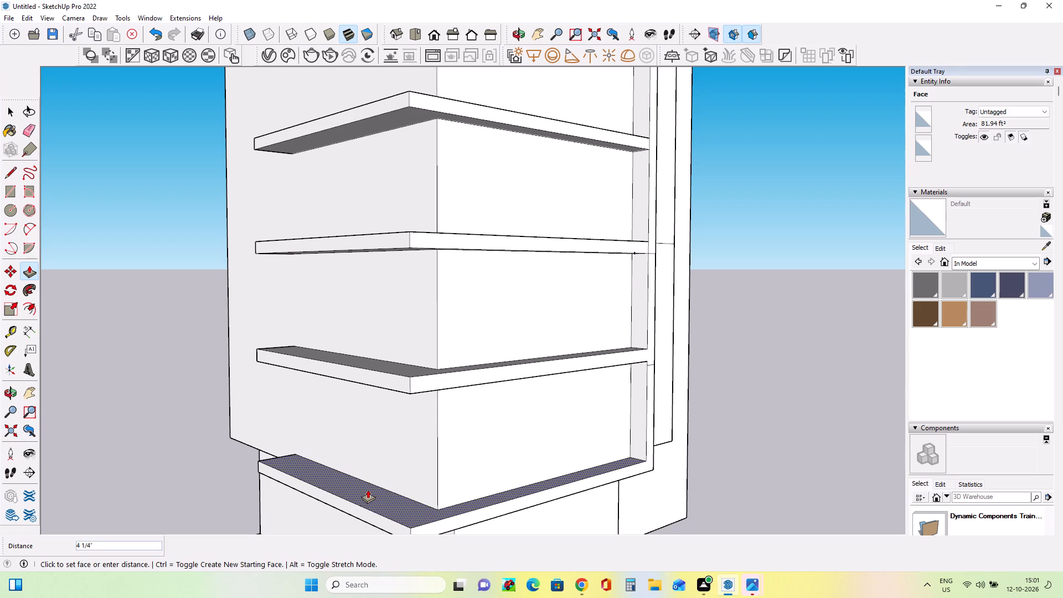
click(368, 486)
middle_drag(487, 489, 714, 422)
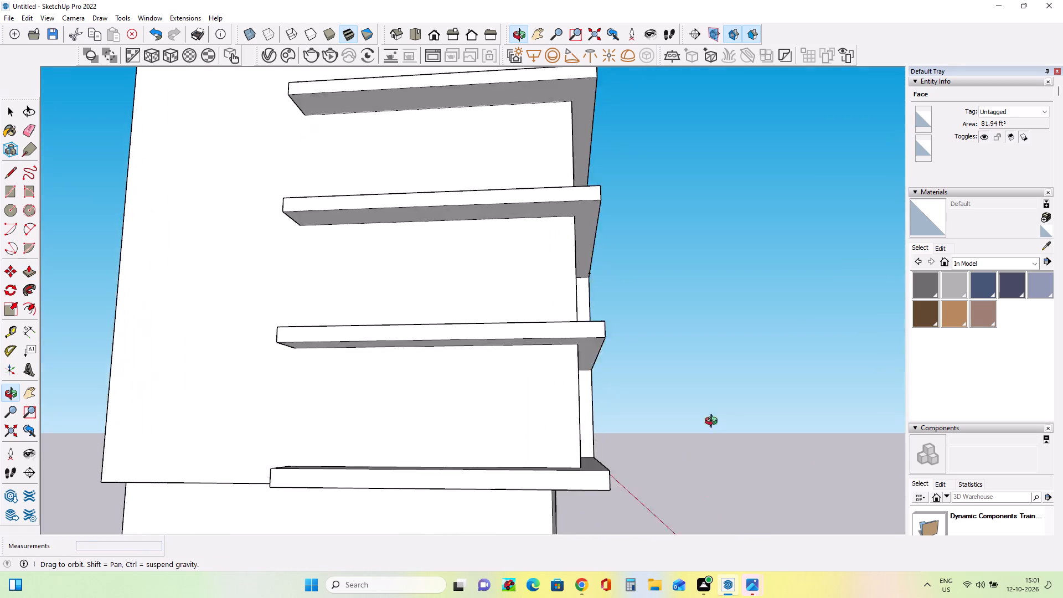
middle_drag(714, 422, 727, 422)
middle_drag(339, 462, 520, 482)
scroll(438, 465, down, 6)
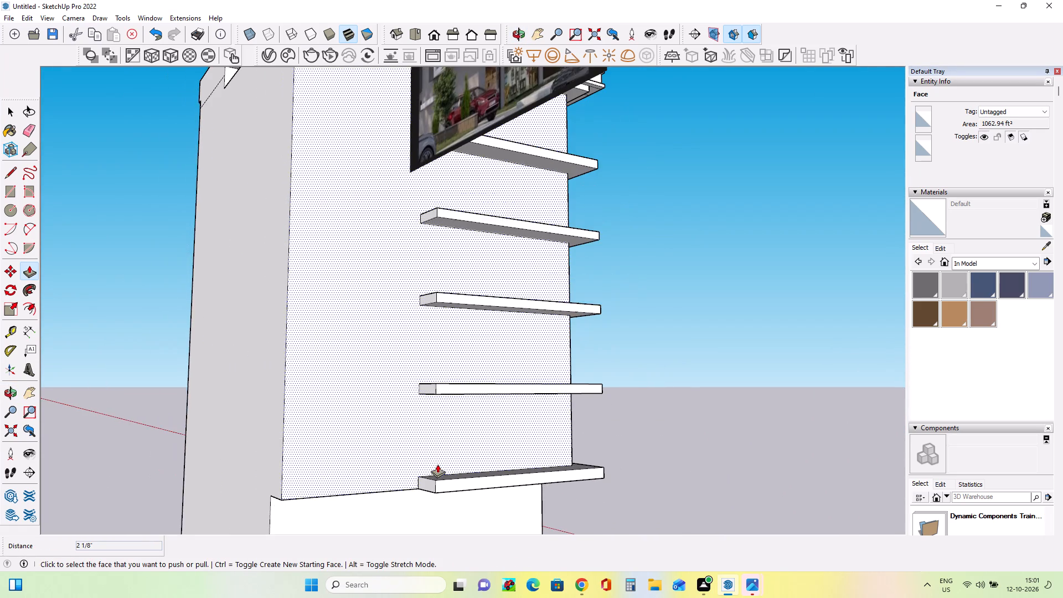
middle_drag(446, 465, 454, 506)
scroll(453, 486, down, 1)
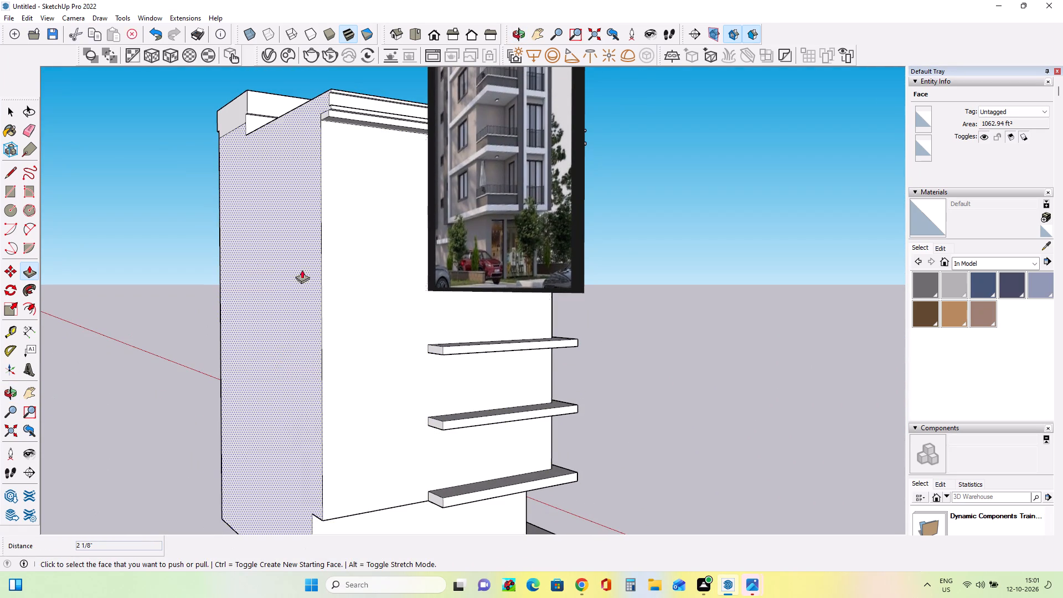
Move the reference image about 41' along the building's side so it stands clear of the corner ledges.
click(9, 111)
click(463, 209)
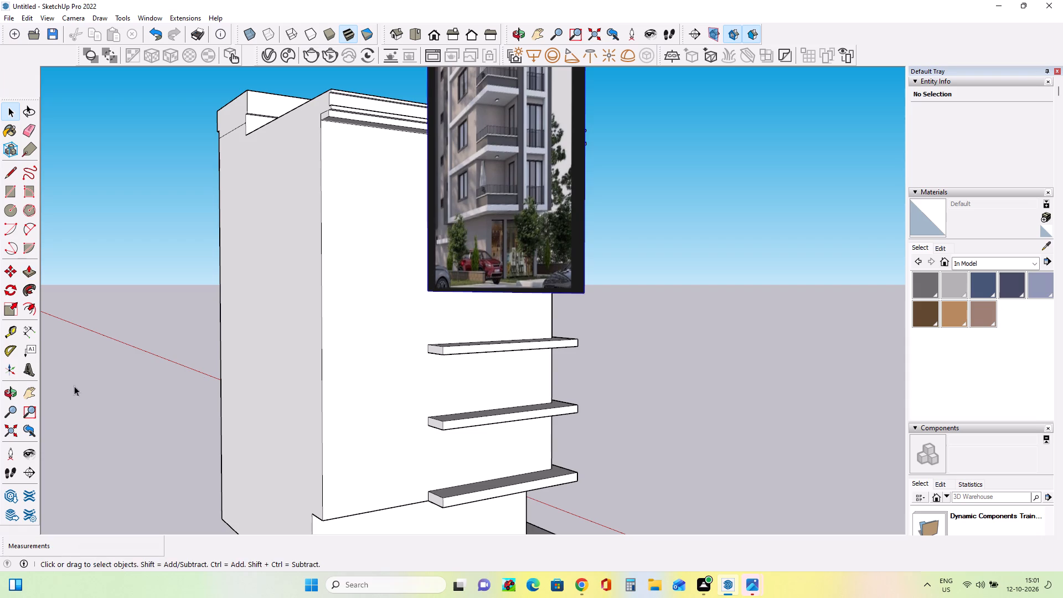
click(6, 272)
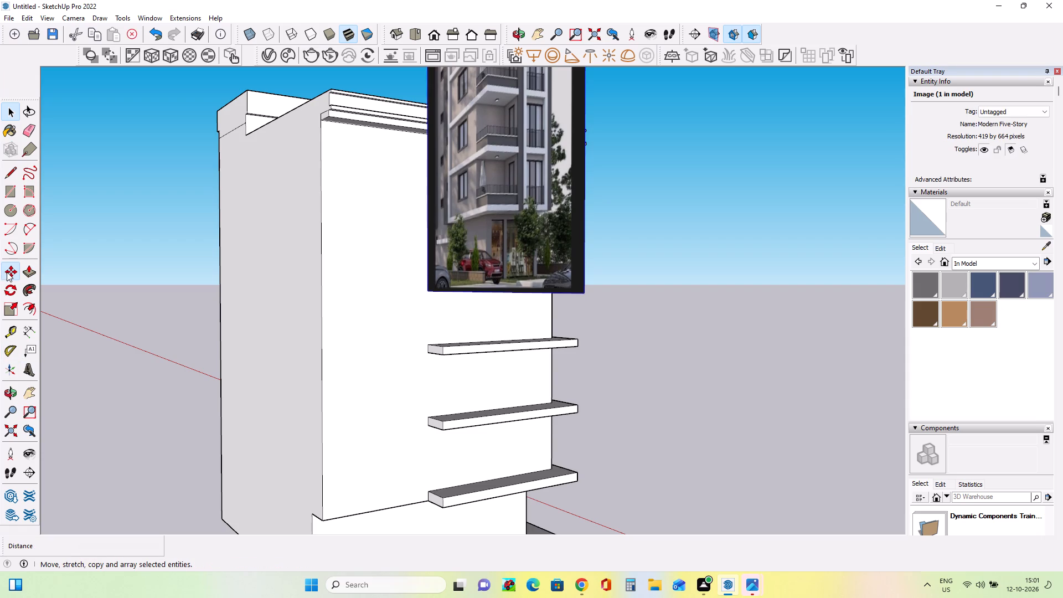
click(8, 270)
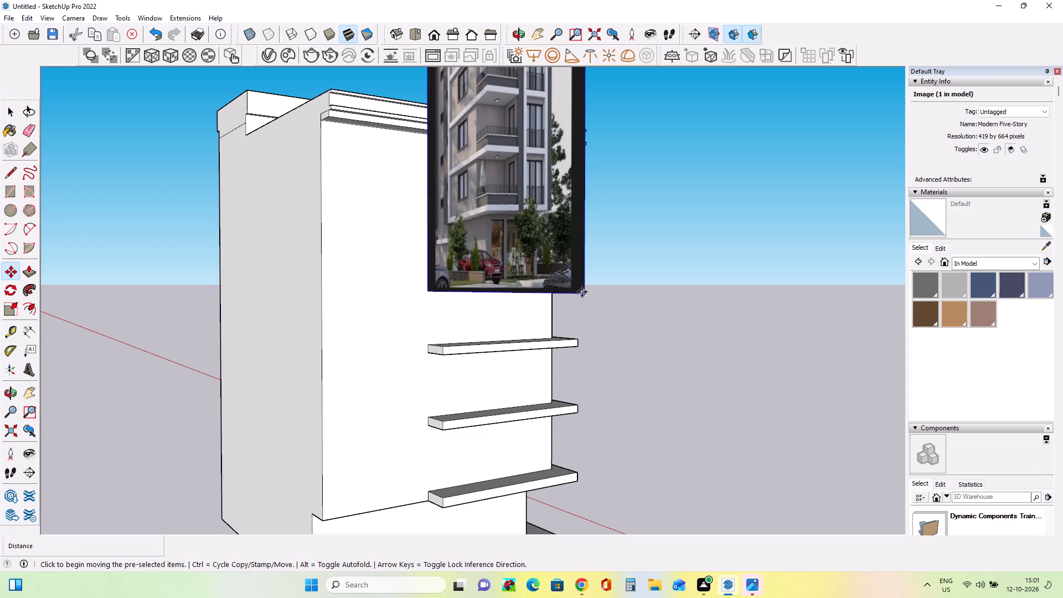
click(583, 292)
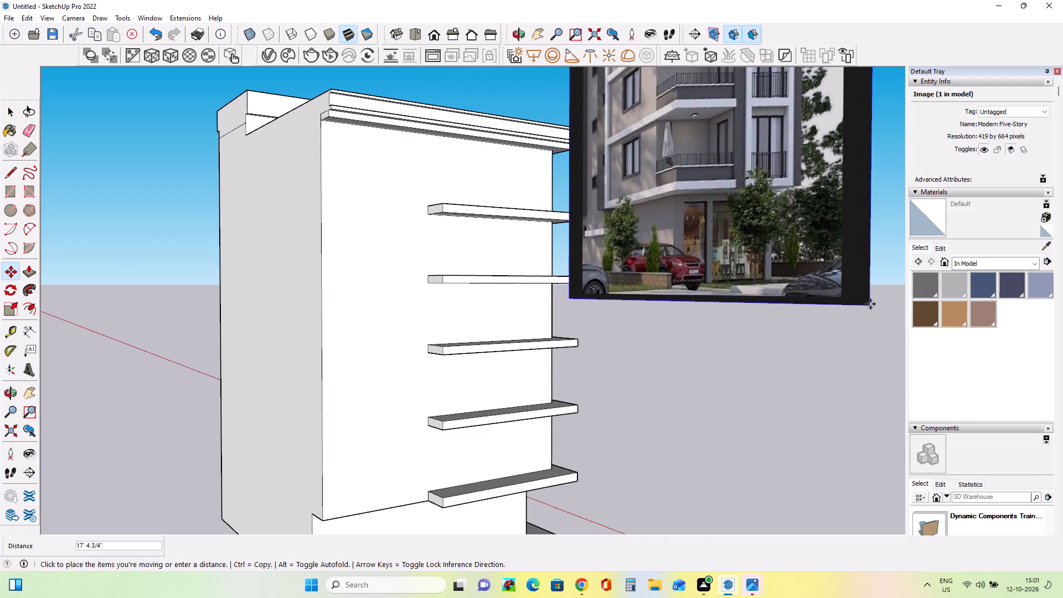
scroll(870, 304, down, 8)
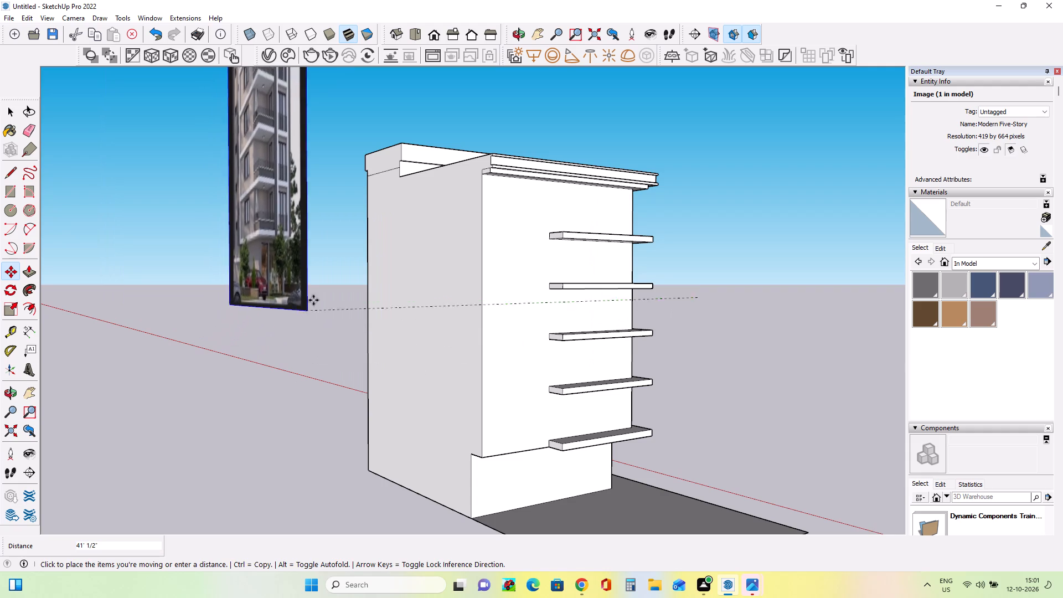
drag(313, 300, 322, 303)
Examine the corner balconies in the reference image and compare their depth with the modelled wraparound ledges.
middle_drag(481, 378, 403, 372)
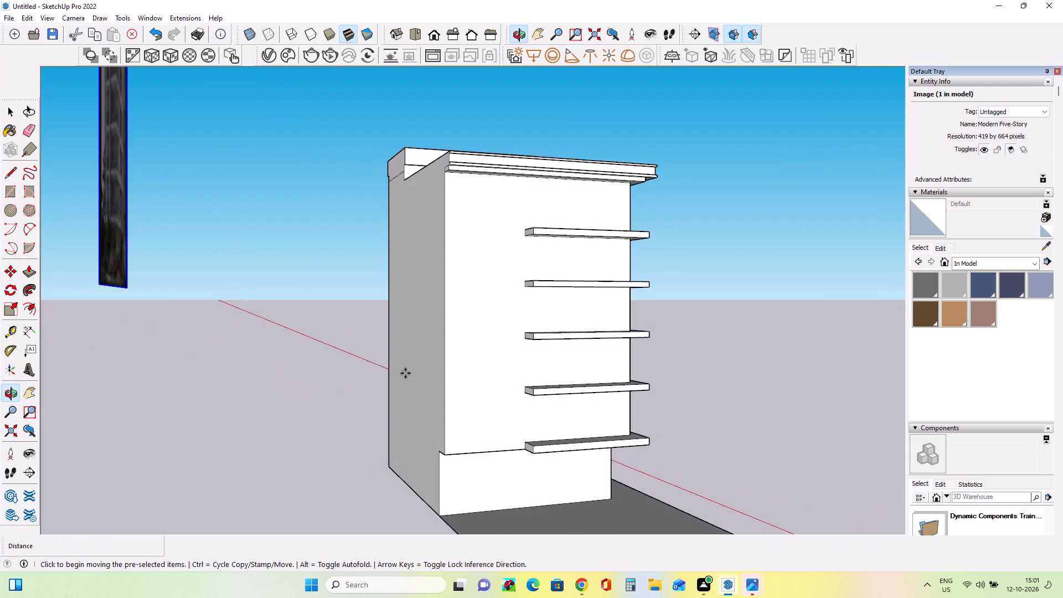
scroll(408, 375, down, 2)
scroll(414, 327, up, 4)
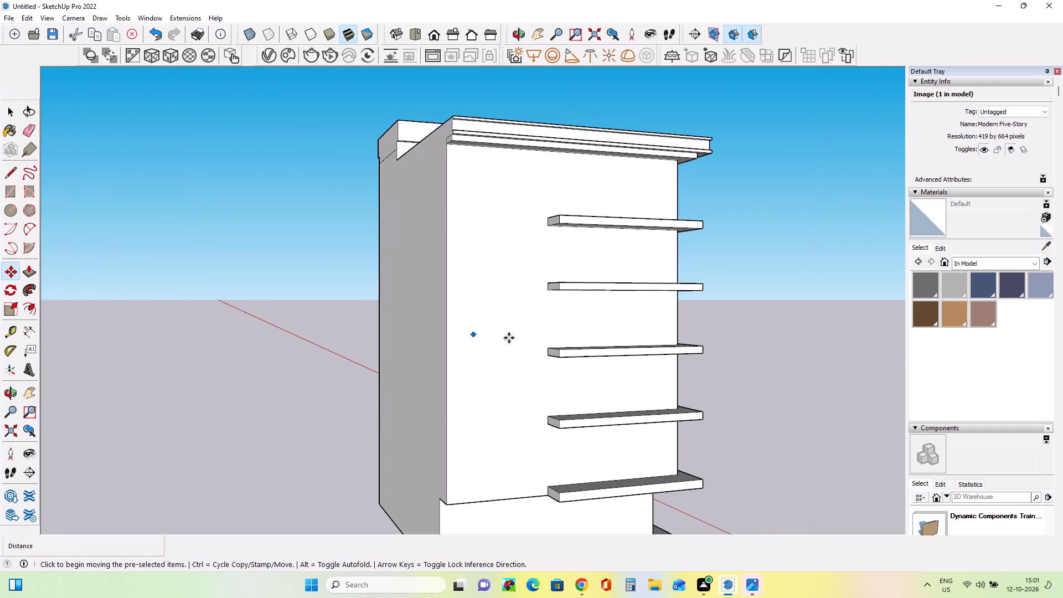
middle_drag(514, 341, 519, 353)
scroll(529, 358, down, 1)
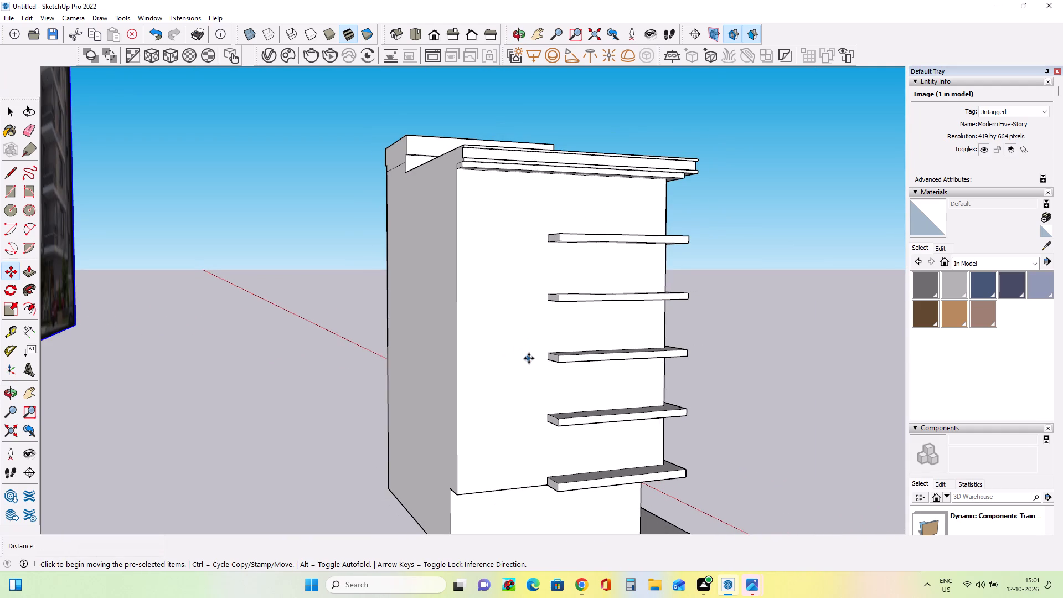
scroll(529, 358, down, 3)
middle_drag(529, 358, 332, 401)
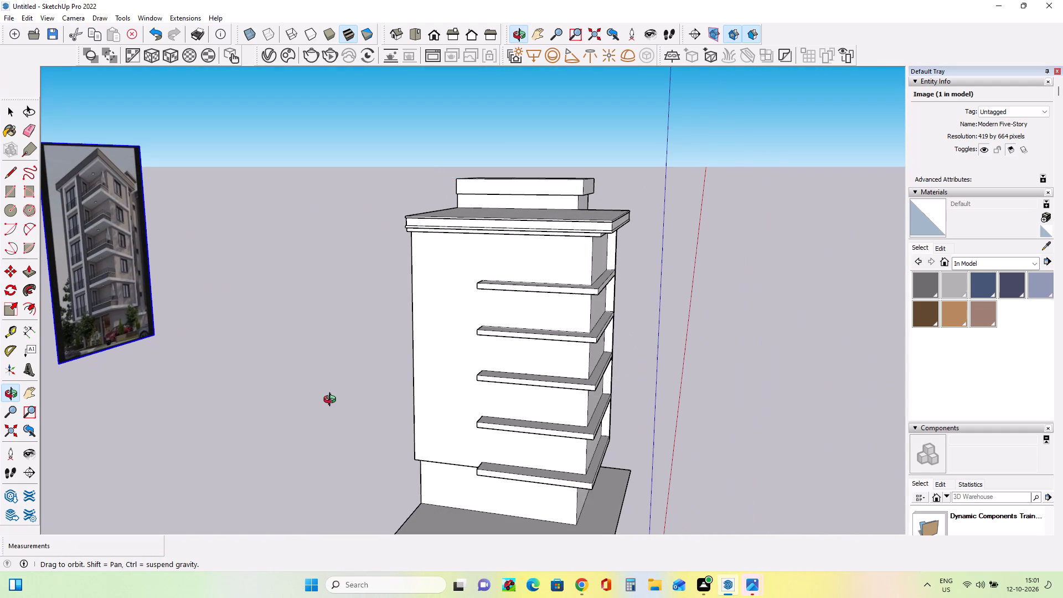
middle_drag(332, 401, 276, 408)
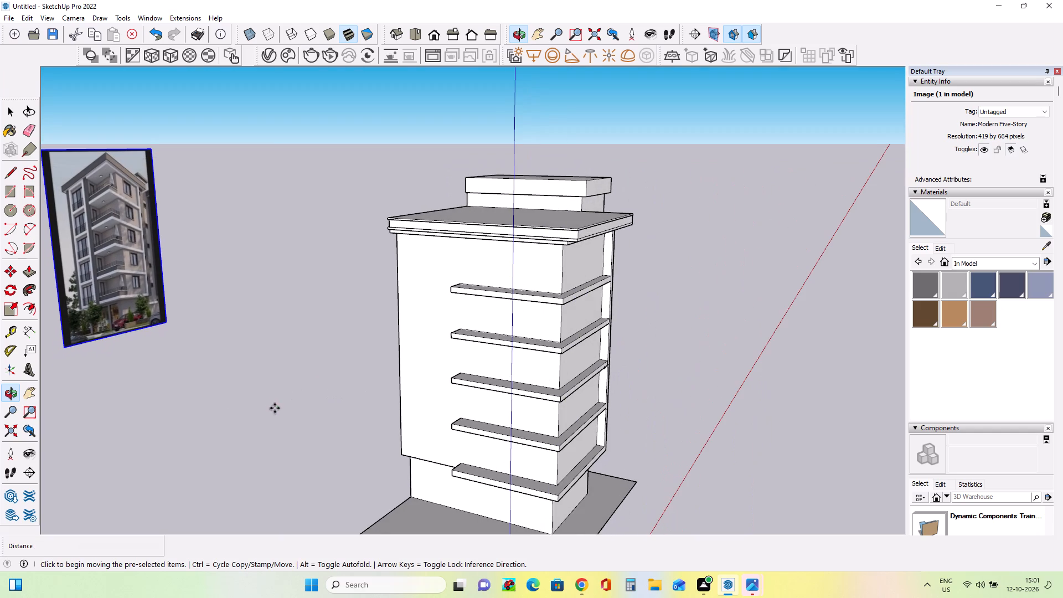
scroll(138, 346, up, 7)
scroll(137, 346, down, 7)
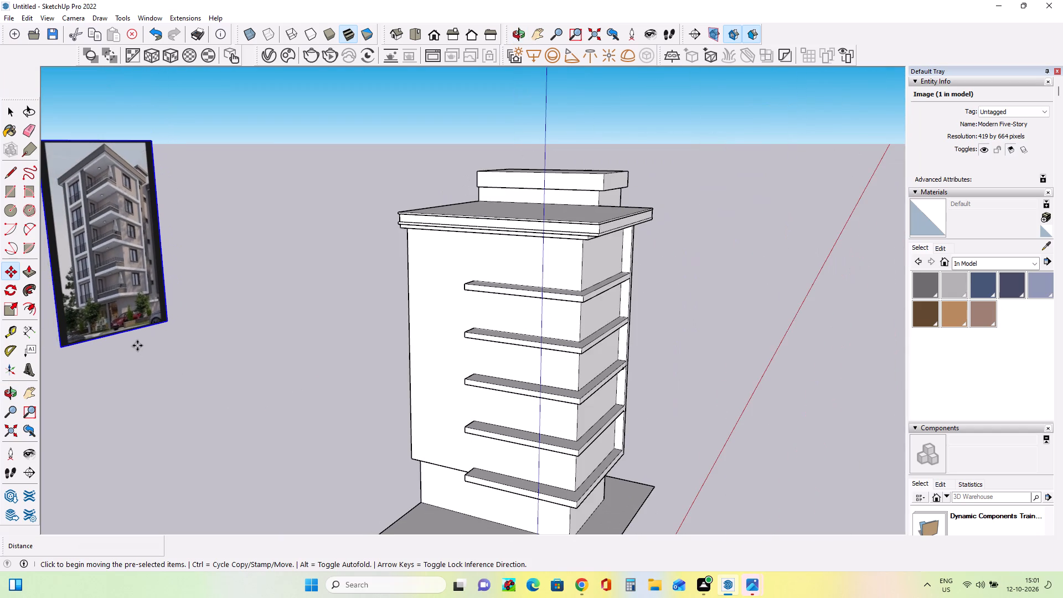
scroll(104, 307, up, 13)
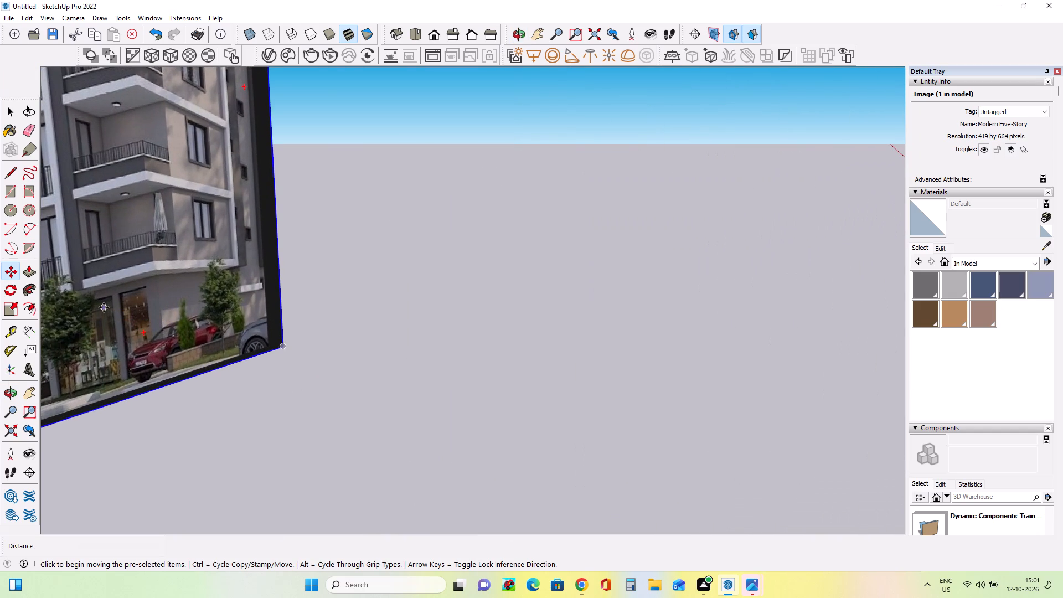
scroll(104, 307, down, 18)
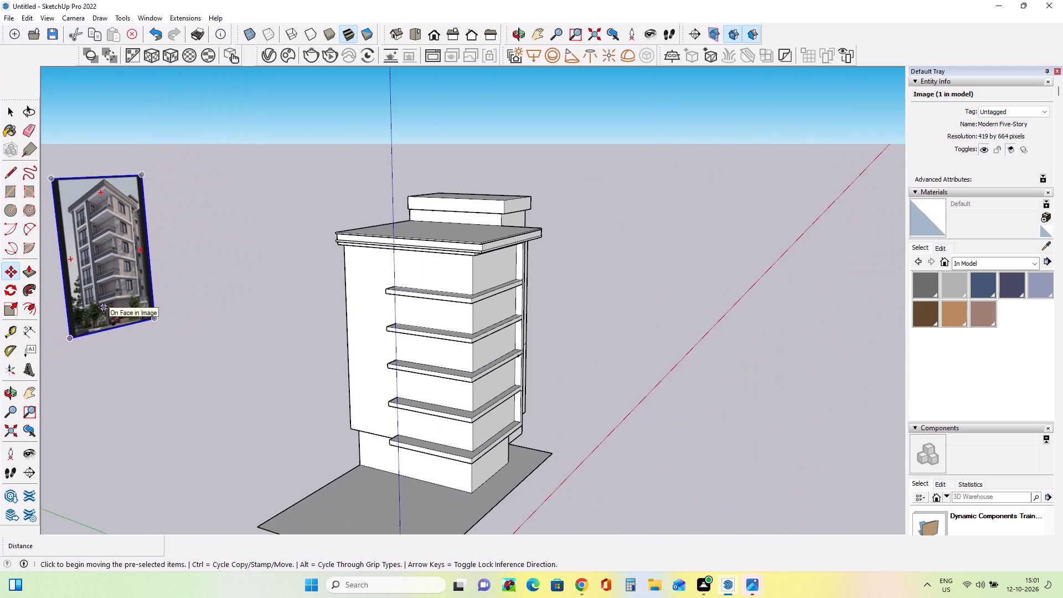
scroll(396, 484, up, 6)
scroll(411, 470, down, 3)
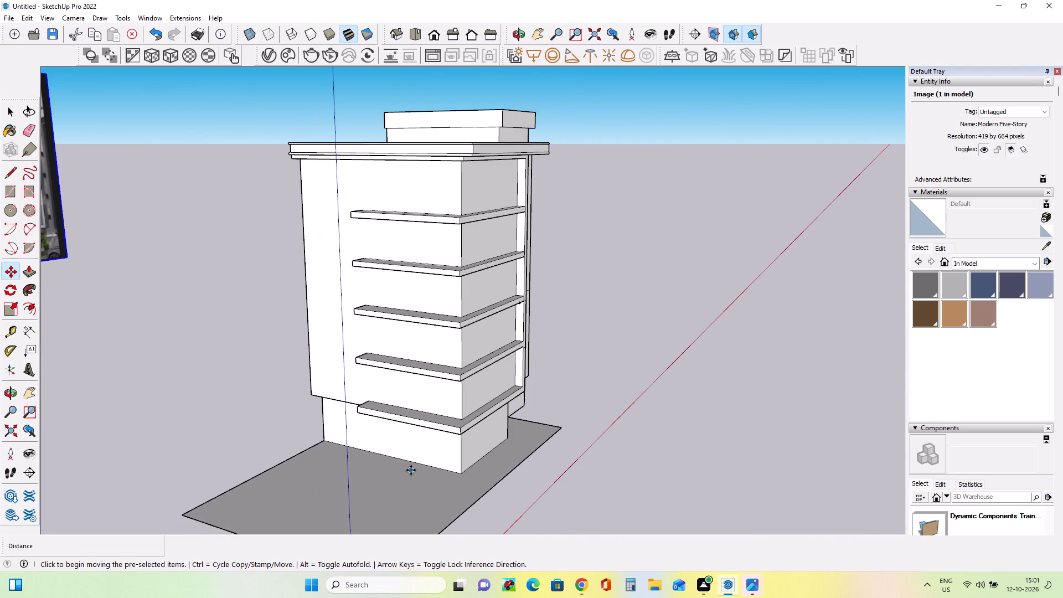
Extrude the front faces of the top two ledges outward into balcony slabs, the upper about 7' 6" and the second 7' 2 13/16".
middle_drag(410, 469, 400, 421)
click(30, 270)
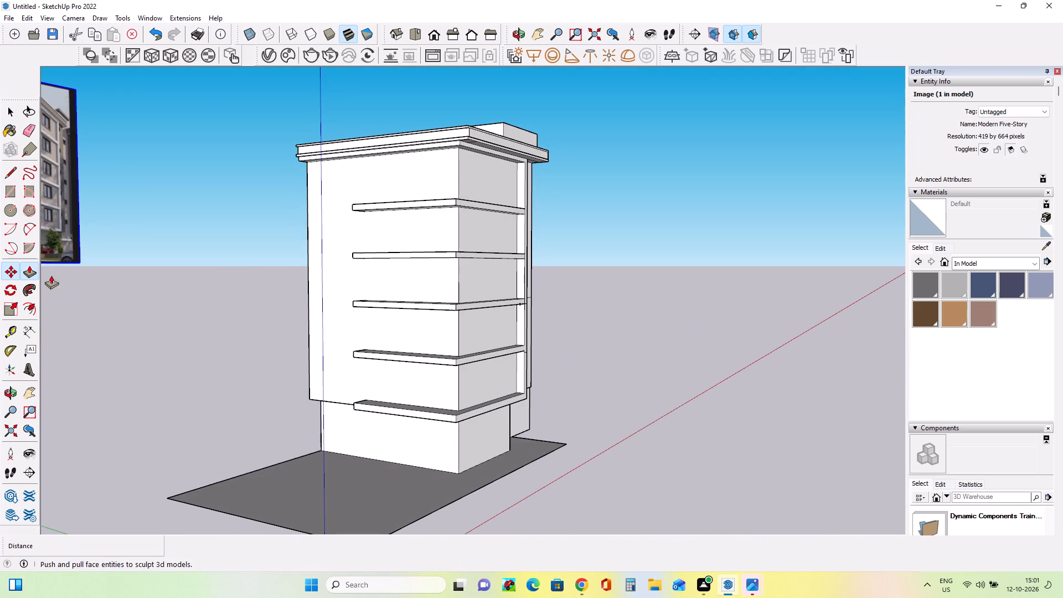
middle_drag(461, 329, 473, 373)
click(421, 215)
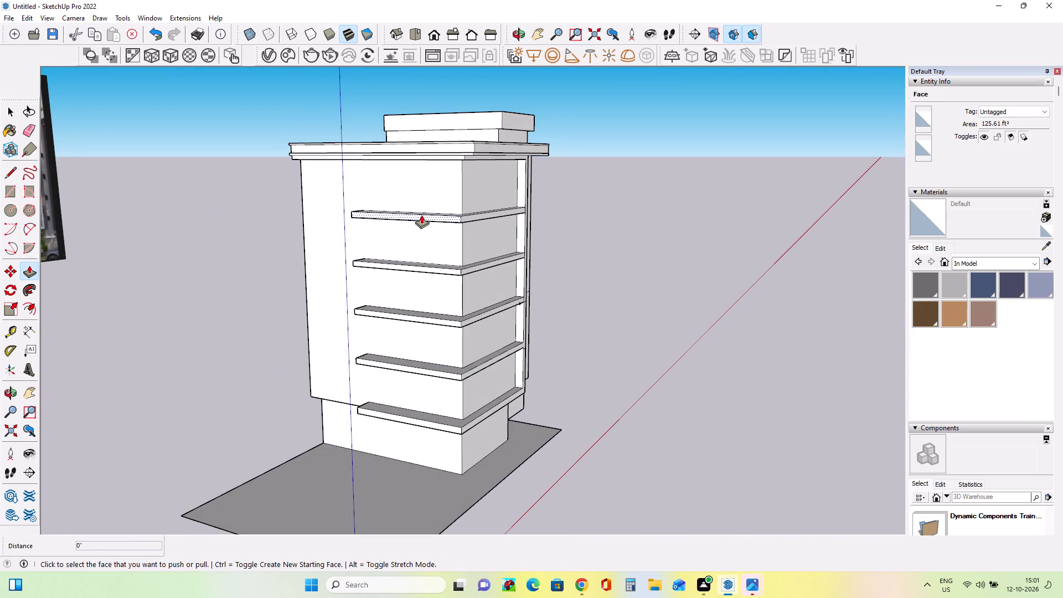
click(392, 218)
middle_drag(462, 282, 466, 333)
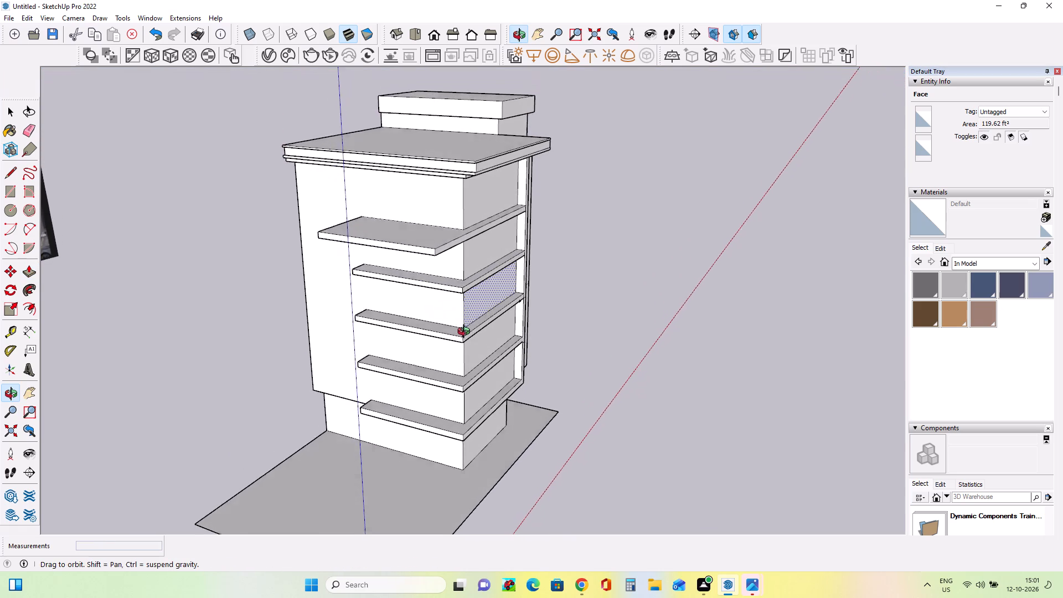
middle_drag(466, 333, 465, 342)
scroll(412, 293, up, 4)
click(429, 286)
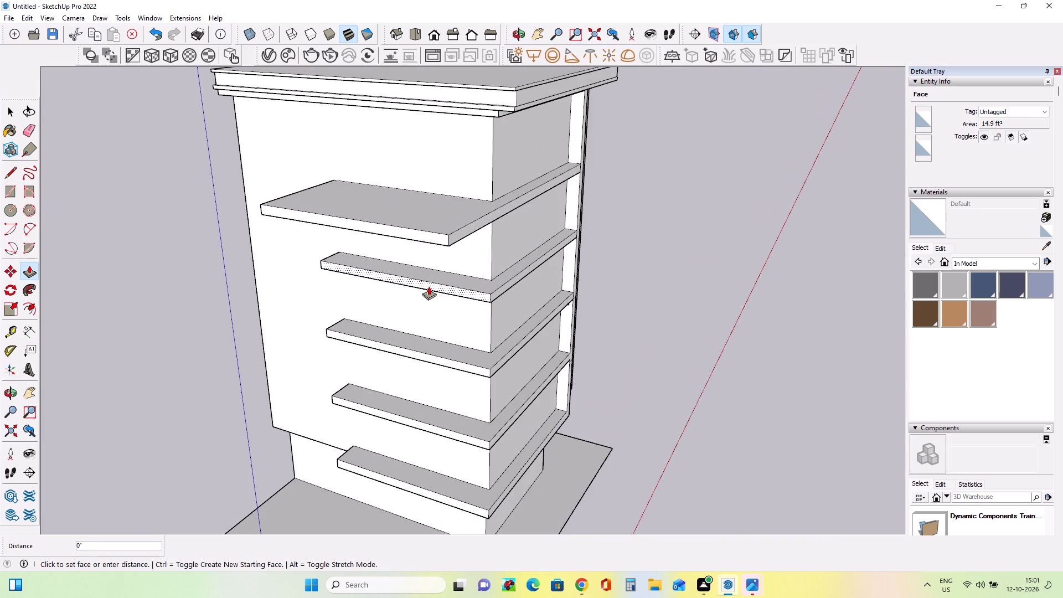
click(381, 231)
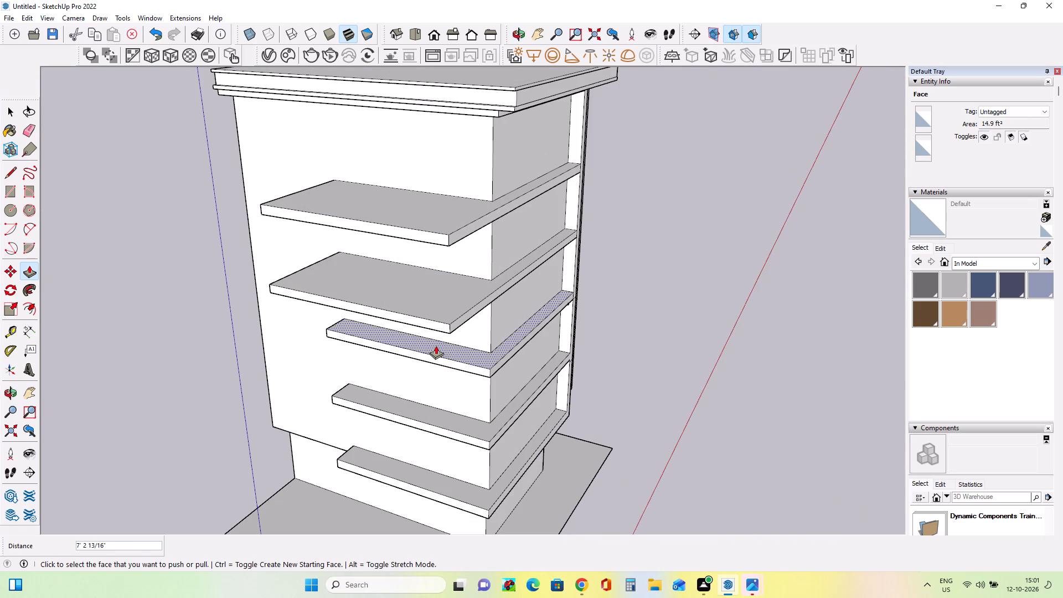
Extrude the front faces of the three lower ledges to match the slabs above, the third 7' 2 9/16" and the lower two 7' 2 13/16".
click(438, 359)
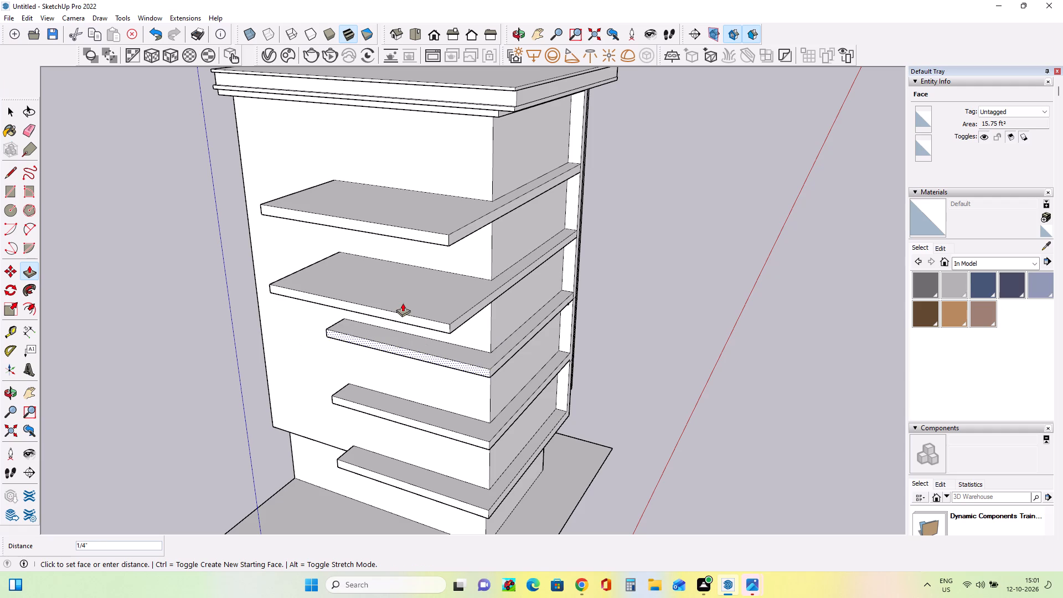
click(403, 303)
click(471, 368)
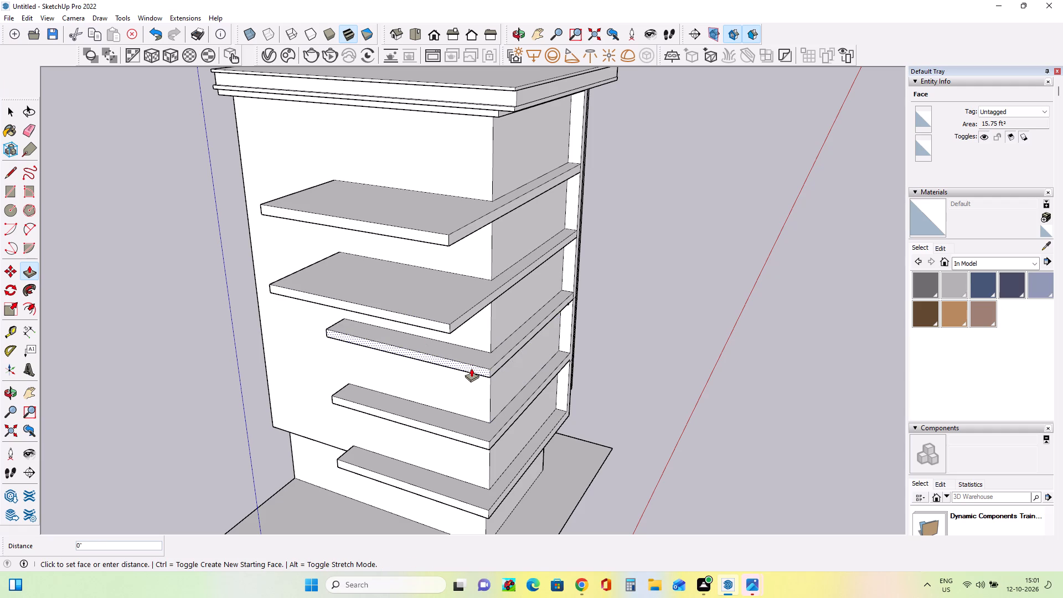
click(423, 321)
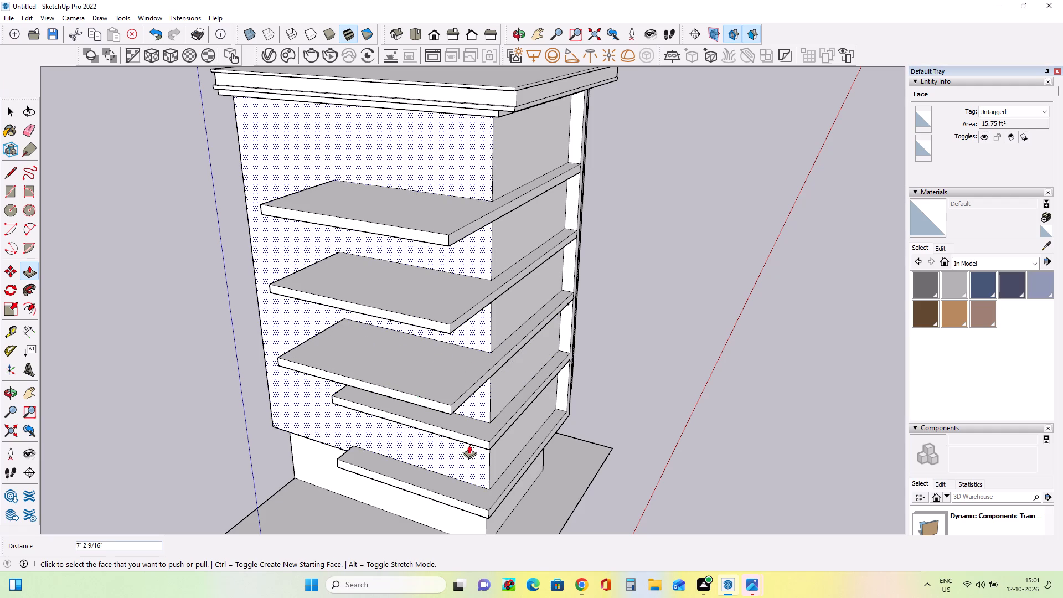
middle_drag(439, 453, 451, 388)
scroll(451, 388, down, 1)
click(449, 415)
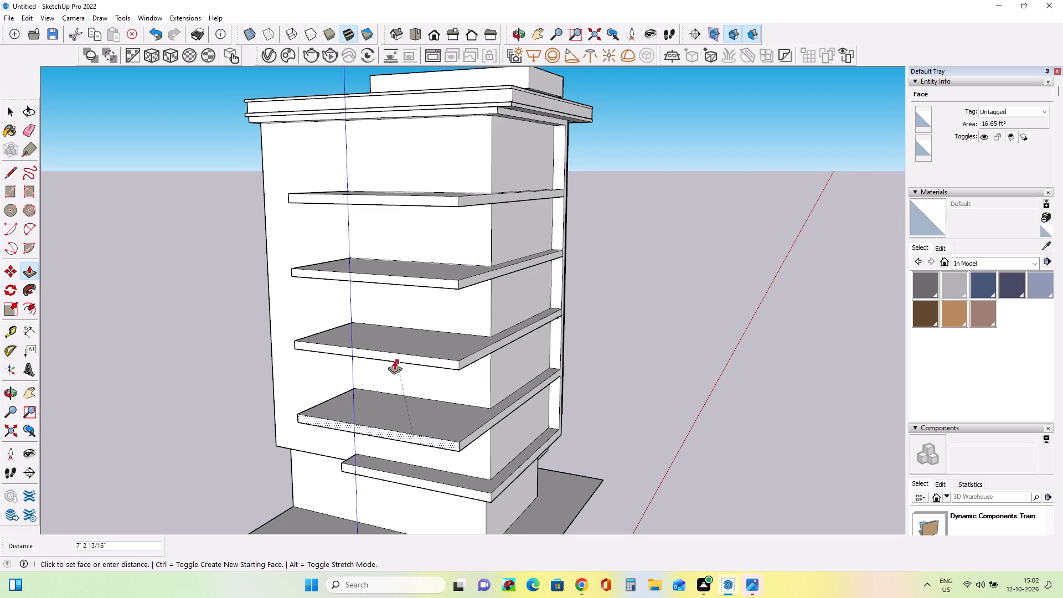
click(389, 355)
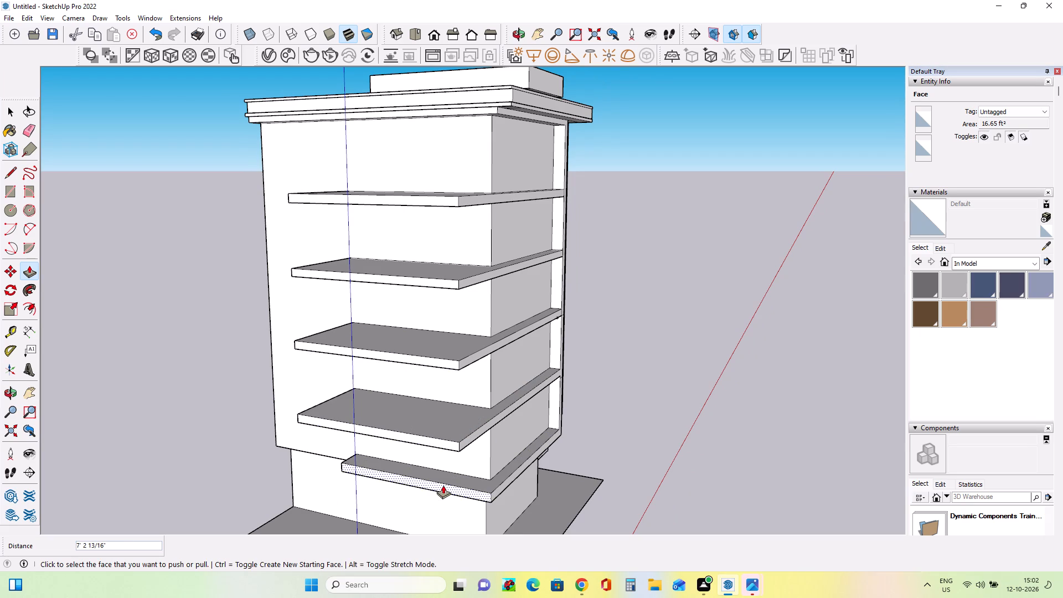
click(443, 485)
click(380, 426)
Pull the ground-floor wall face beneath the lowest balcony slab outward 11 1/16".
middle_drag(589, 418, 581, 427)
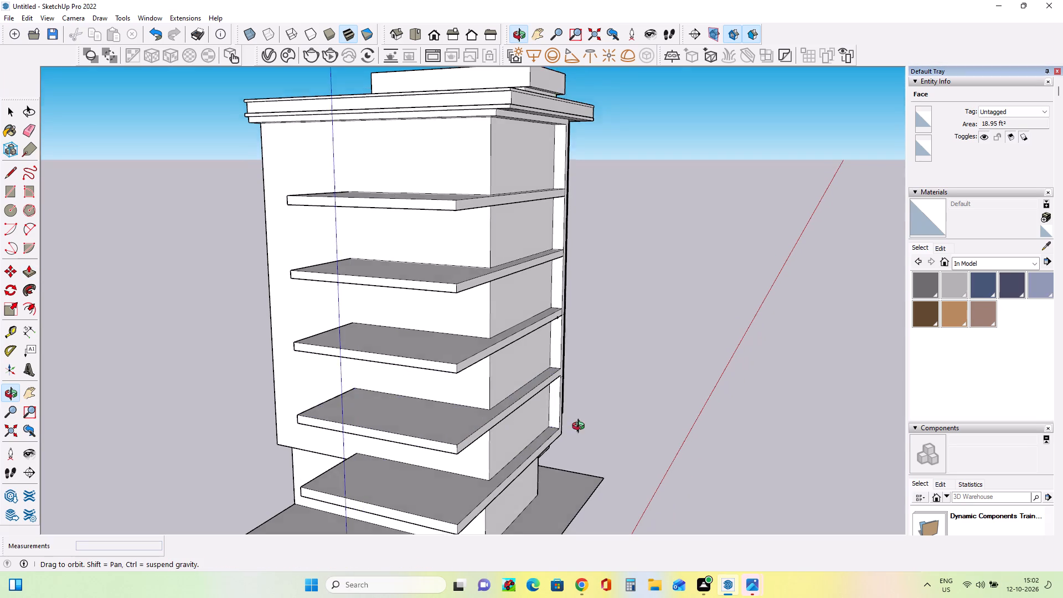
middle_drag(581, 427, 426, 429)
scroll(543, 440, down, 1)
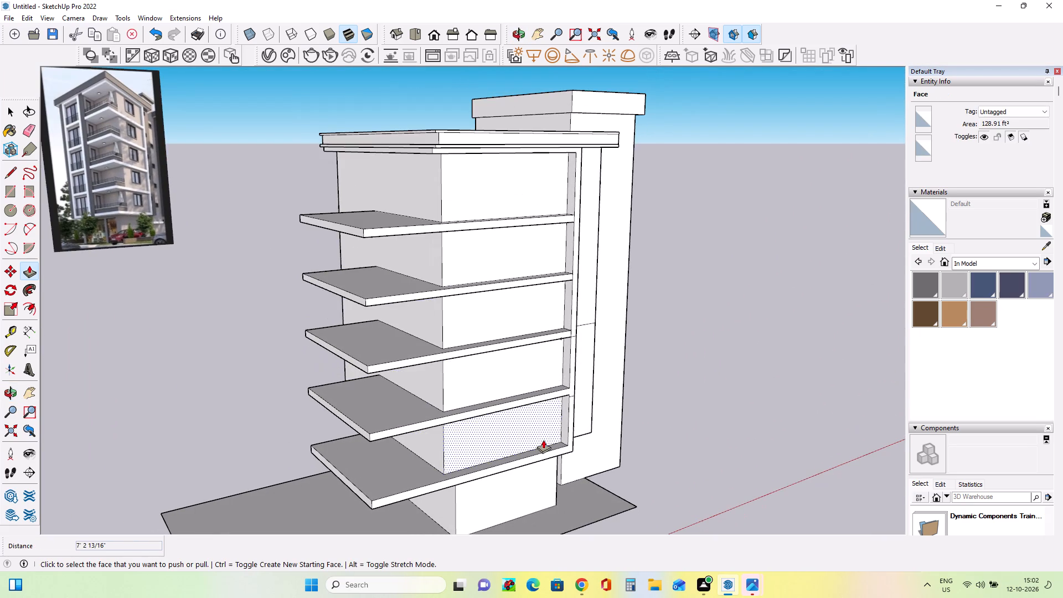
middle_drag(419, 455, 499, 407)
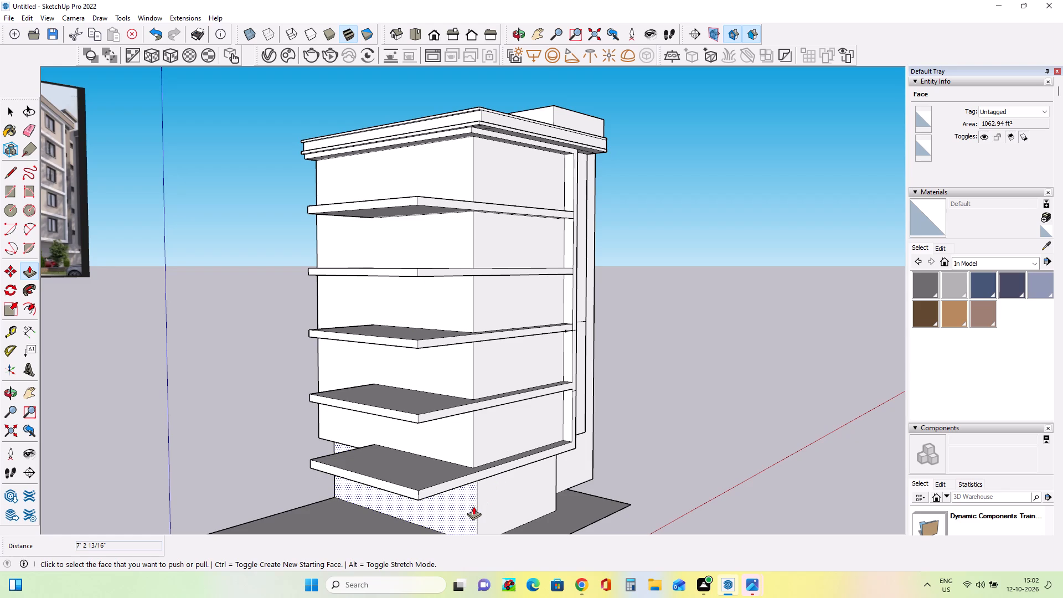
click(473, 506)
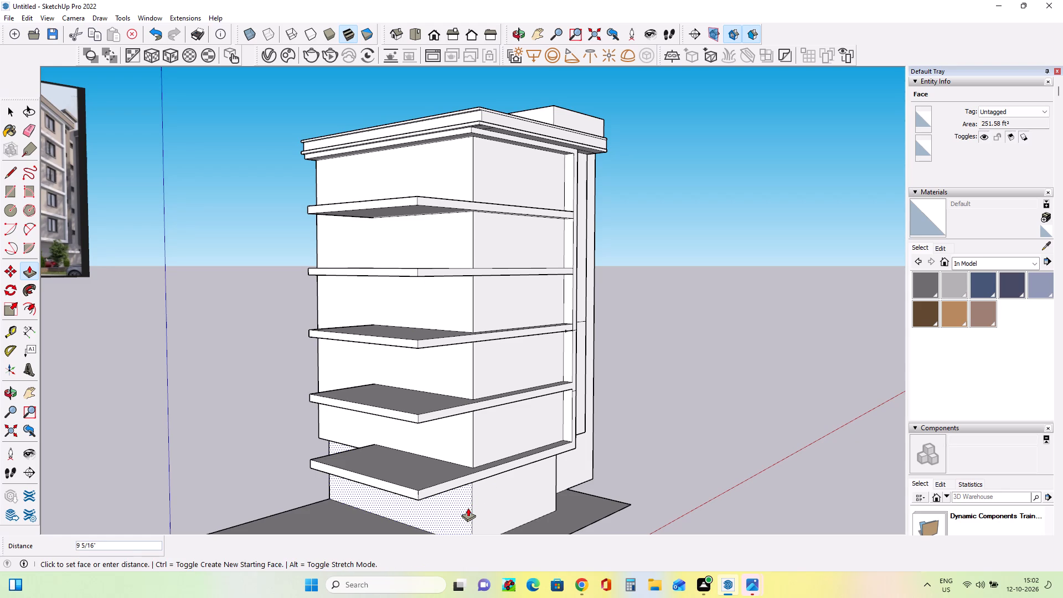
click(468, 508)
Inspect the deepened balcony slabs from below and compare them with the balconies in the reference image.
middle_drag(476, 493, 547, 385)
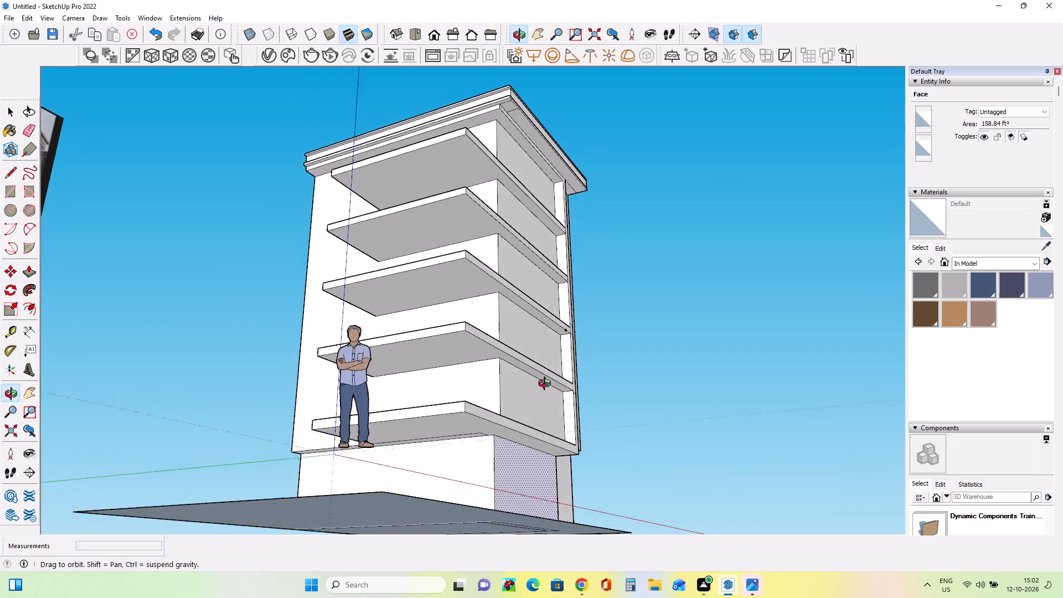
middle_drag(547, 385, 542, 420)
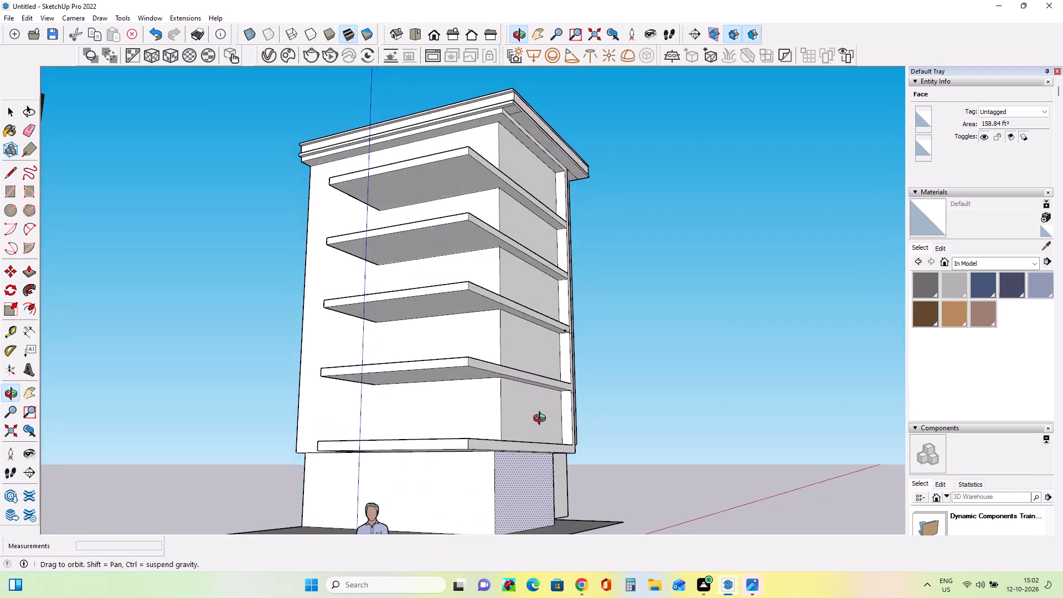
middle_drag(542, 420, 536, 441)
scroll(485, 405, down, 6)
scroll(499, 422, up, 1)
scroll(499, 422, down, 2)
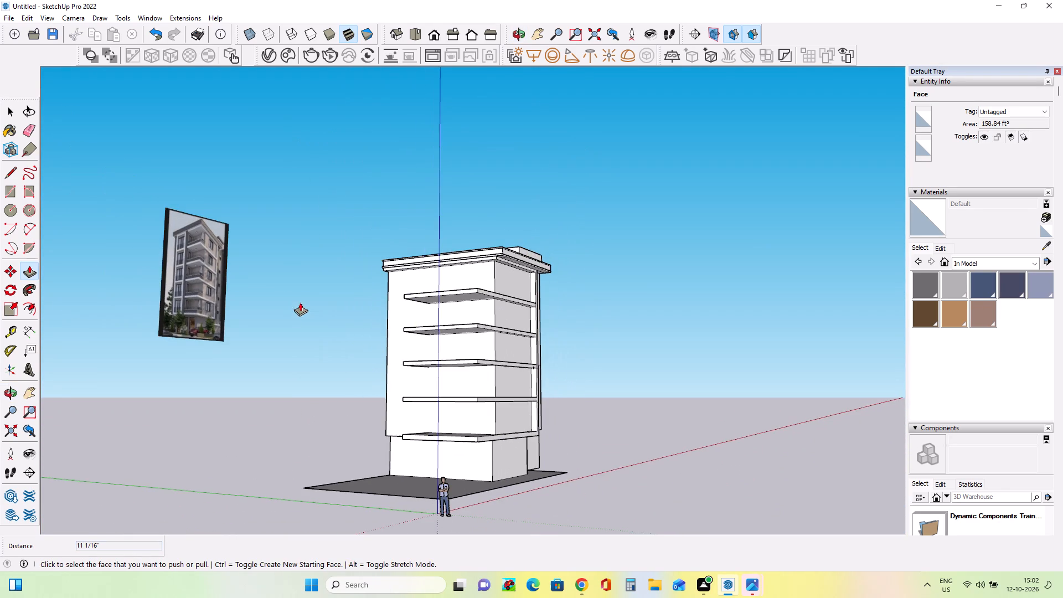
scroll(261, 286, up, 4)
scroll(207, 308, up, 4)
middle_drag(197, 327, 183, 425)
scroll(132, 296, up, 2)
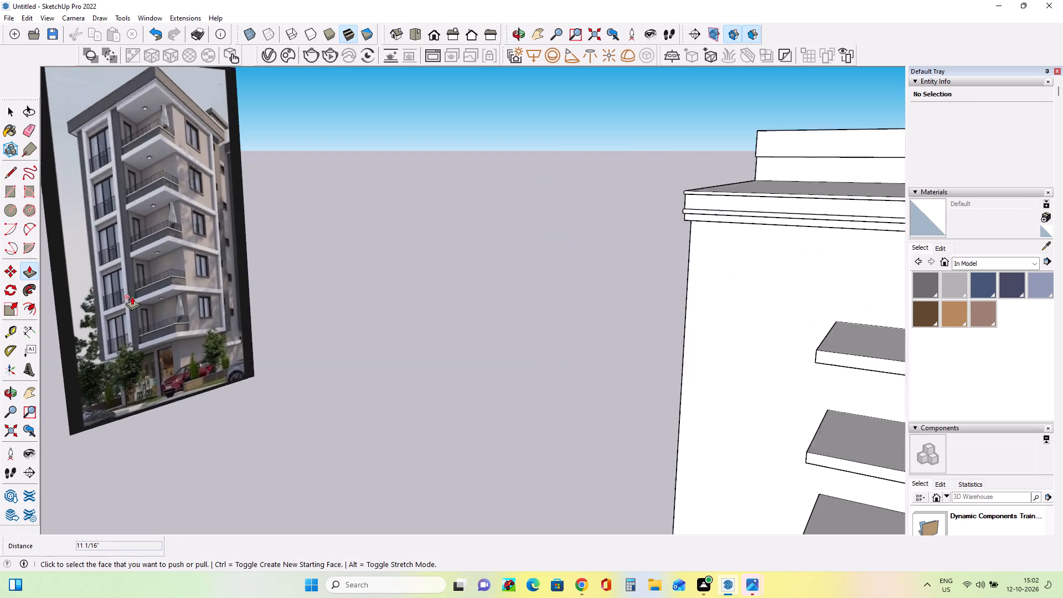
scroll(132, 296, up, 11)
scroll(133, 296, down, 8)
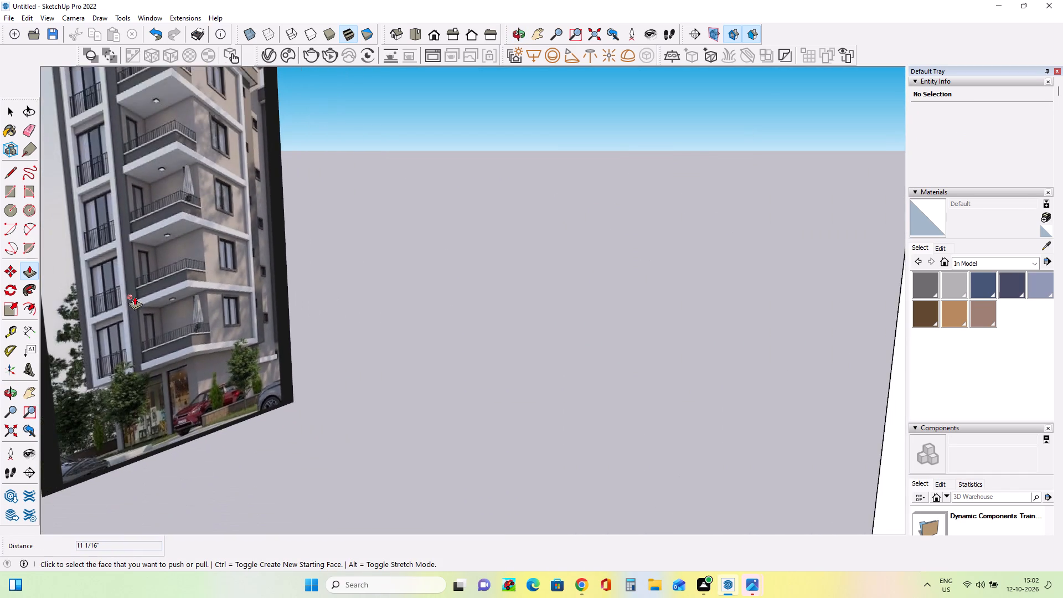
Push the front faces of the top three balcony slabs back, the uppermost about 1' 9" and the two below 1' 5 7/8".
scroll(135, 296, down, 8)
middle_drag(535, 364, 429, 451)
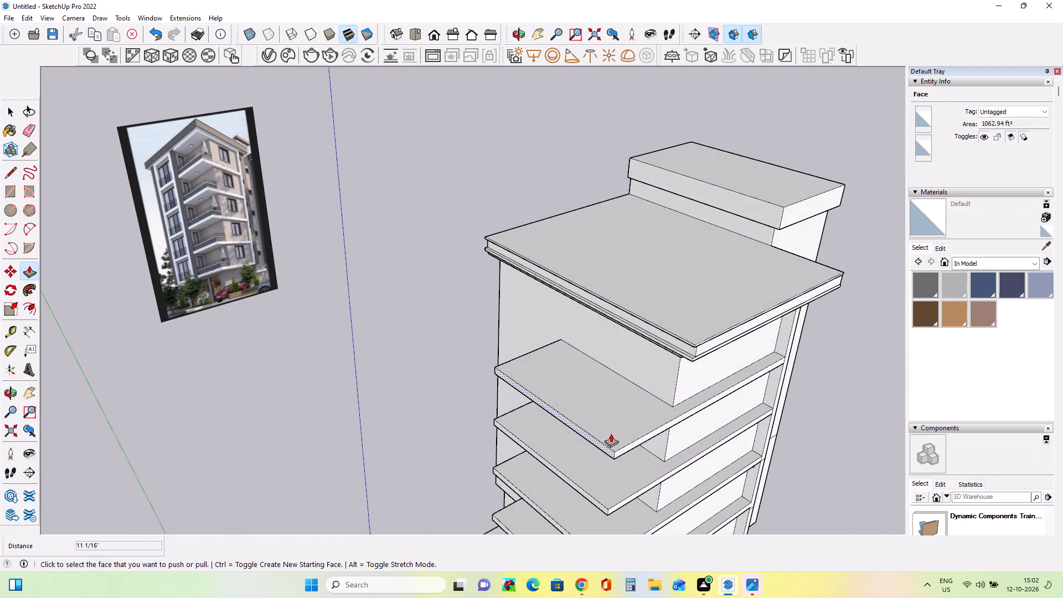
click(606, 448)
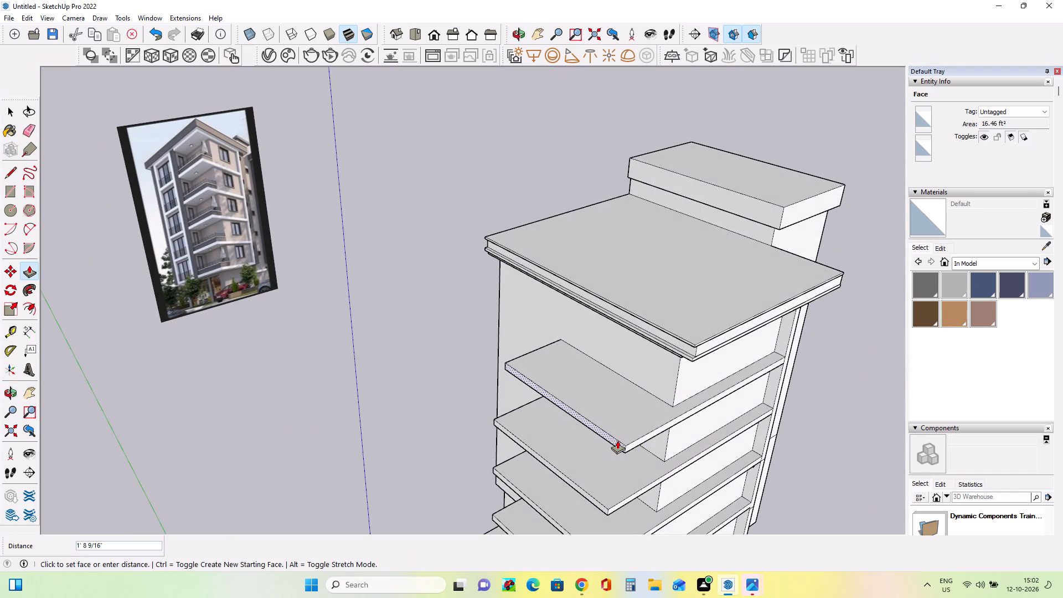
click(616, 442)
middle_drag(540, 456, 556, 420)
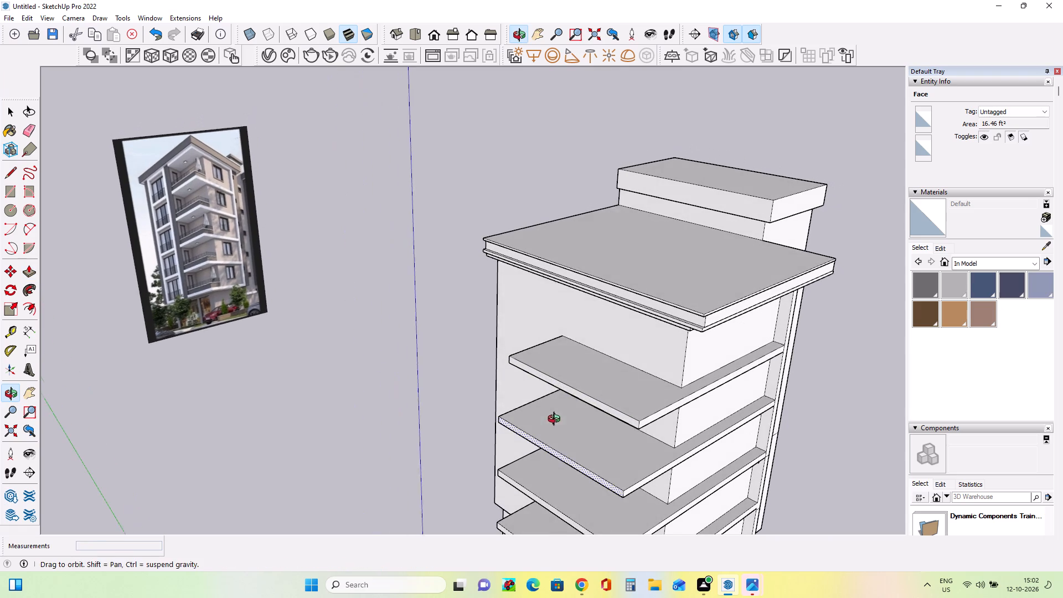
middle_drag(556, 420, 557, 420)
click(572, 463)
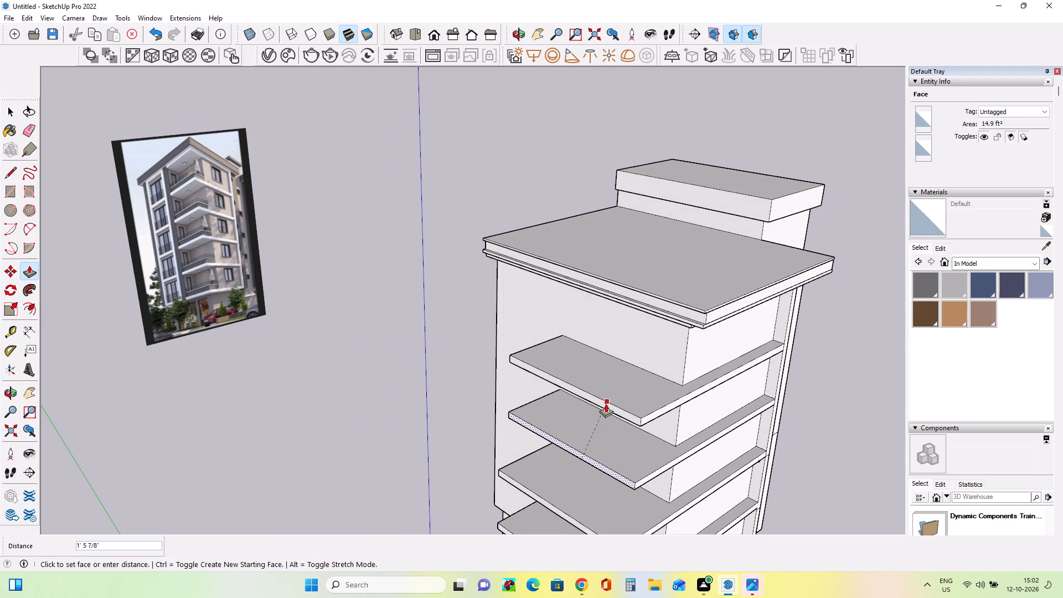
click(606, 404)
click(535, 501)
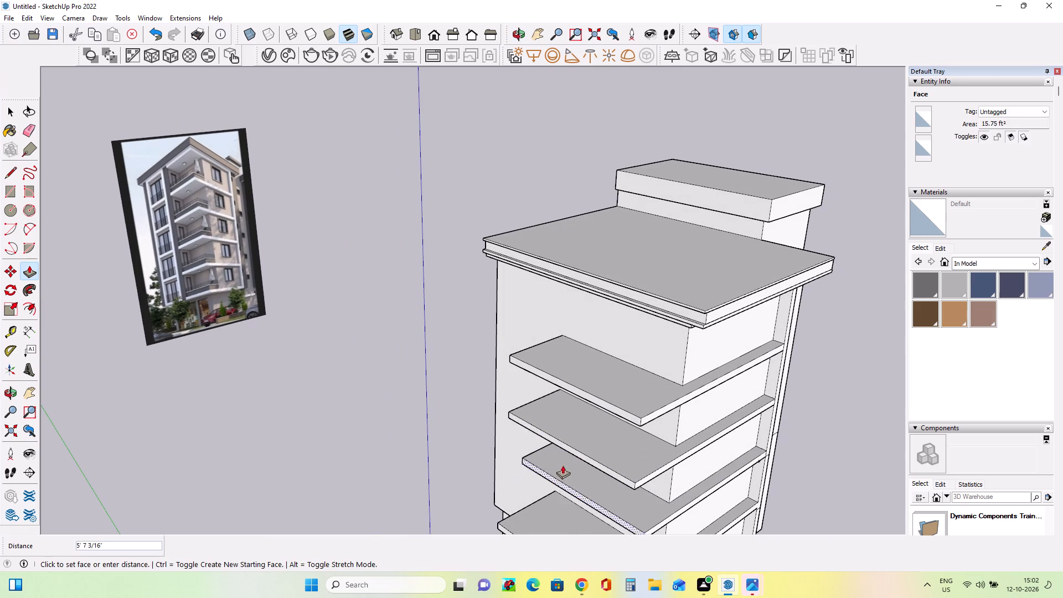
click(572, 447)
Push the front faces of the two lowest balcony slabs back 1' 5 7/8" to align with the slabs above.
middle_drag(532, 425, 572, 367)
scroll(573, 366, down, 4)
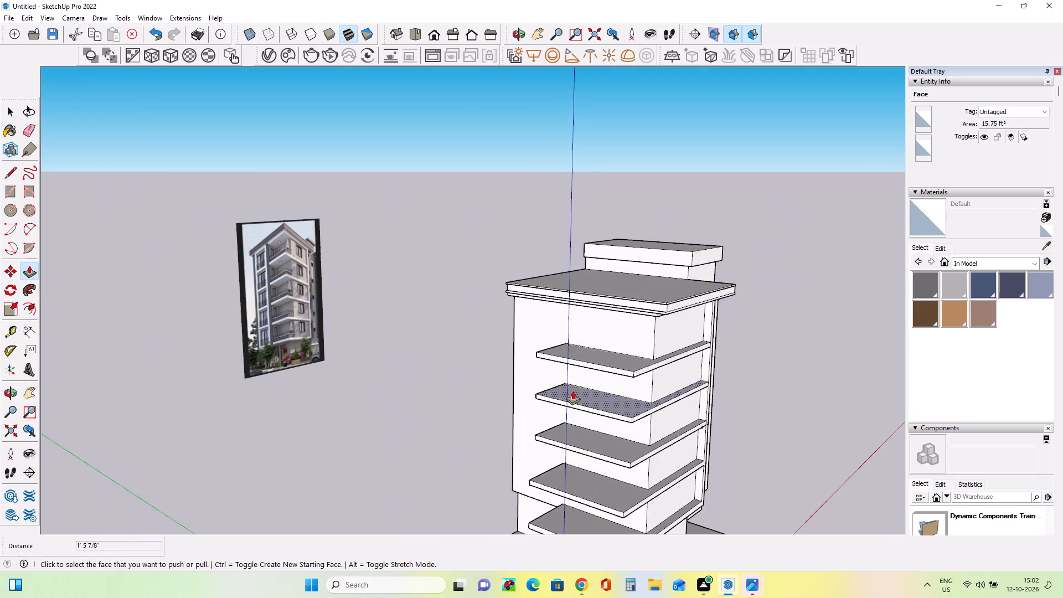
scroll(572, 391, down, 4)
scroll(590, 470, up, 8)
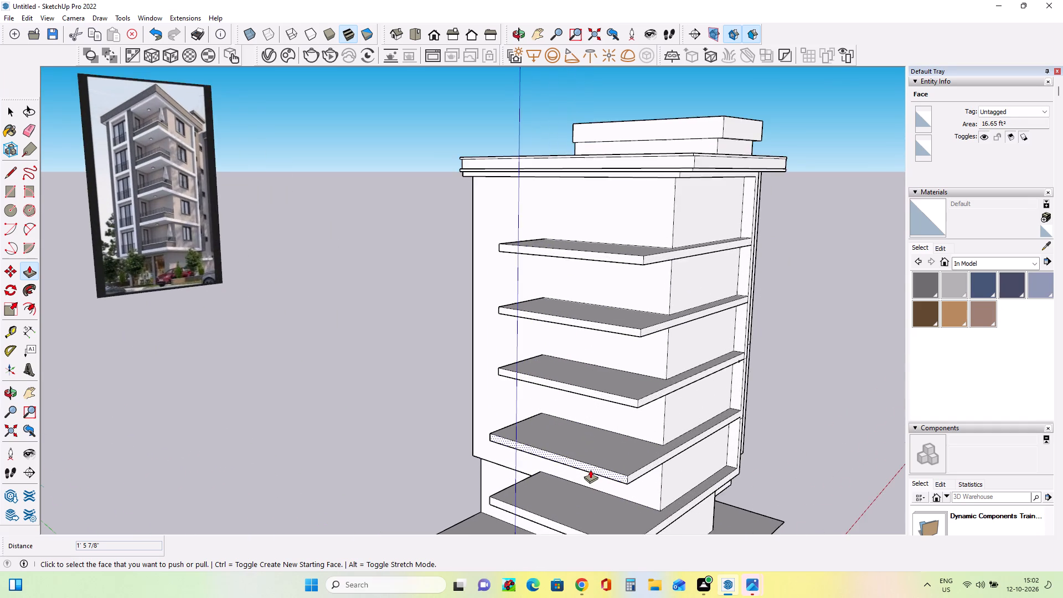
scroll(590, 470, up, 1)
click(592, 465)
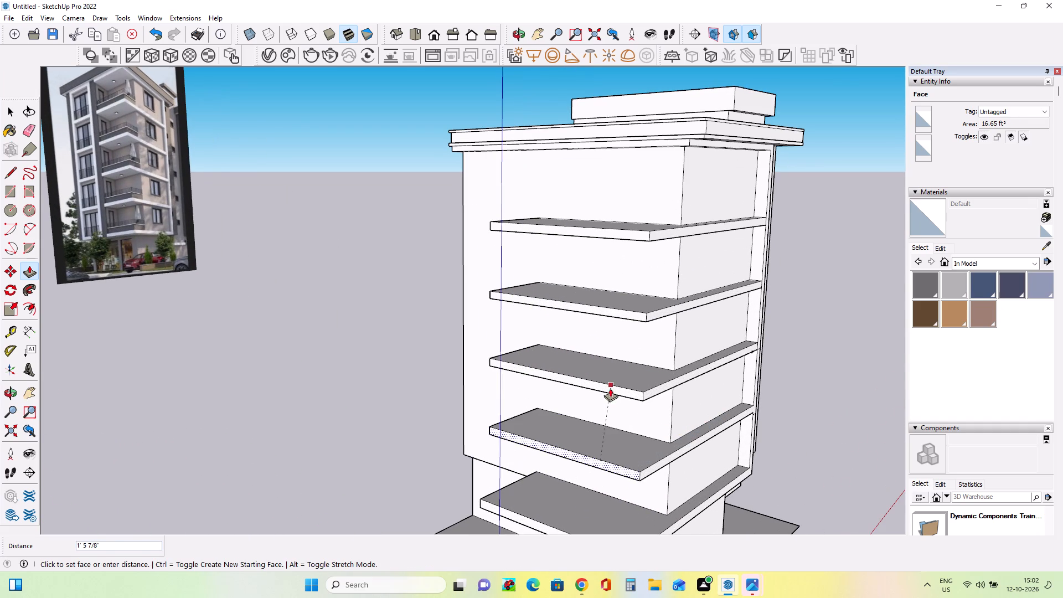
click(610, 388)
click(520, 519)
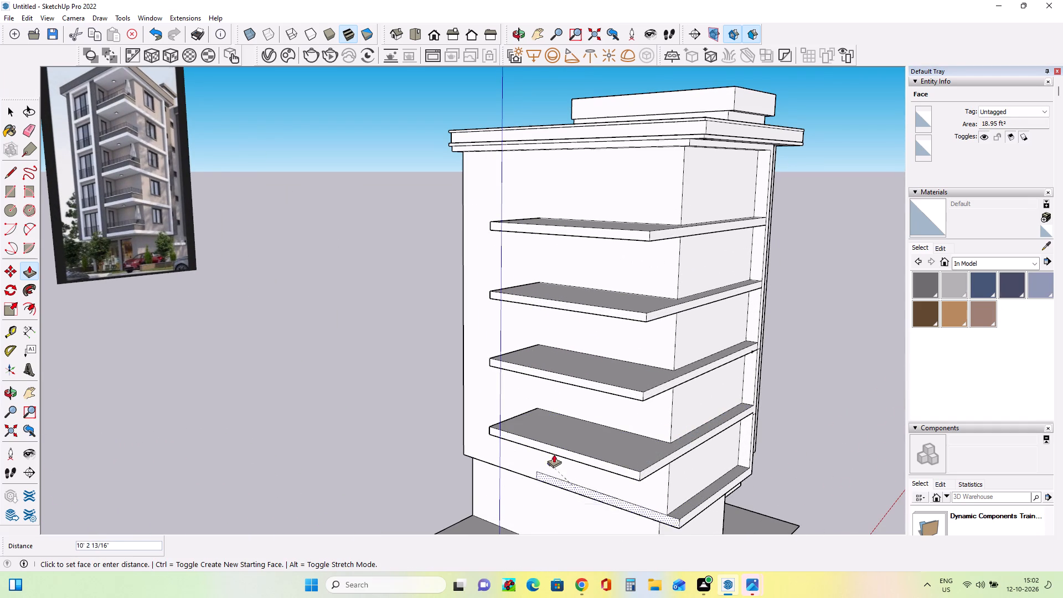
click(555, 450)
Compare the shortened balcony slabs with the lower balconies and corner wall in the reference image.
scroll(496, 462, down, 3)
scroll(496, 462, up, 1)
scroll(496, 462, down, 4)
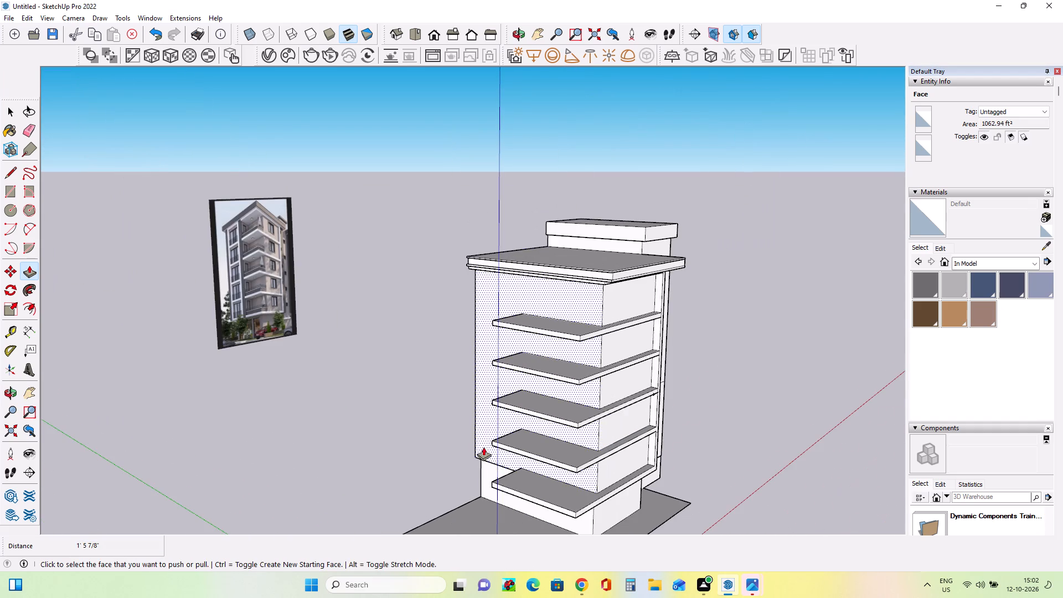
middle_drag(483, 447, 859, 434)
middle_drag(503, 467, 569, 487)
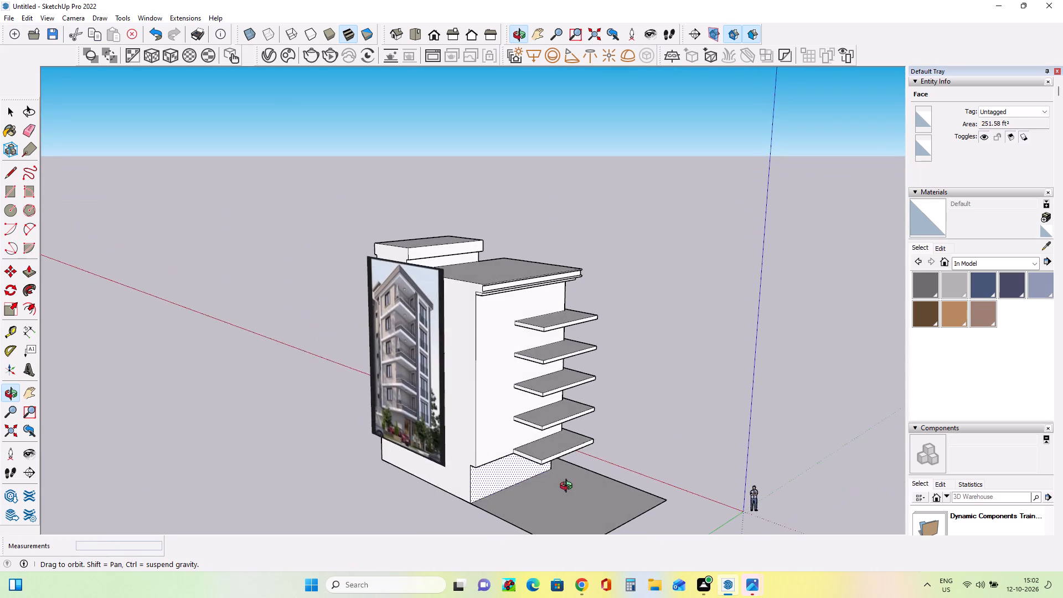
middle_drag(569, 487, 230, 534)
scroll(156, 352, up, 10)
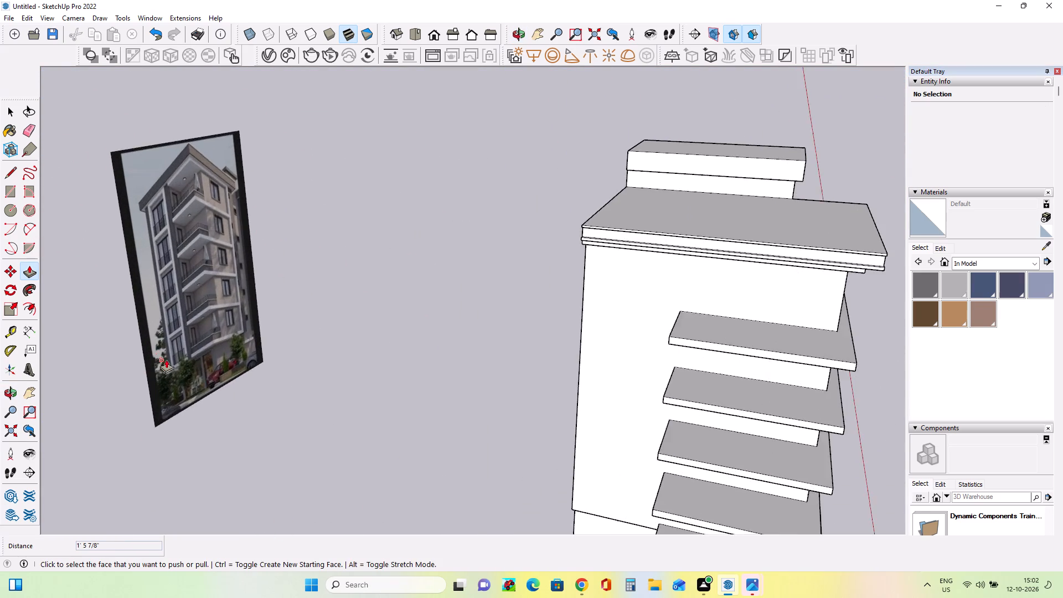
scroll(166, 359, up, 3)
scroll(168, 365, down, 4)
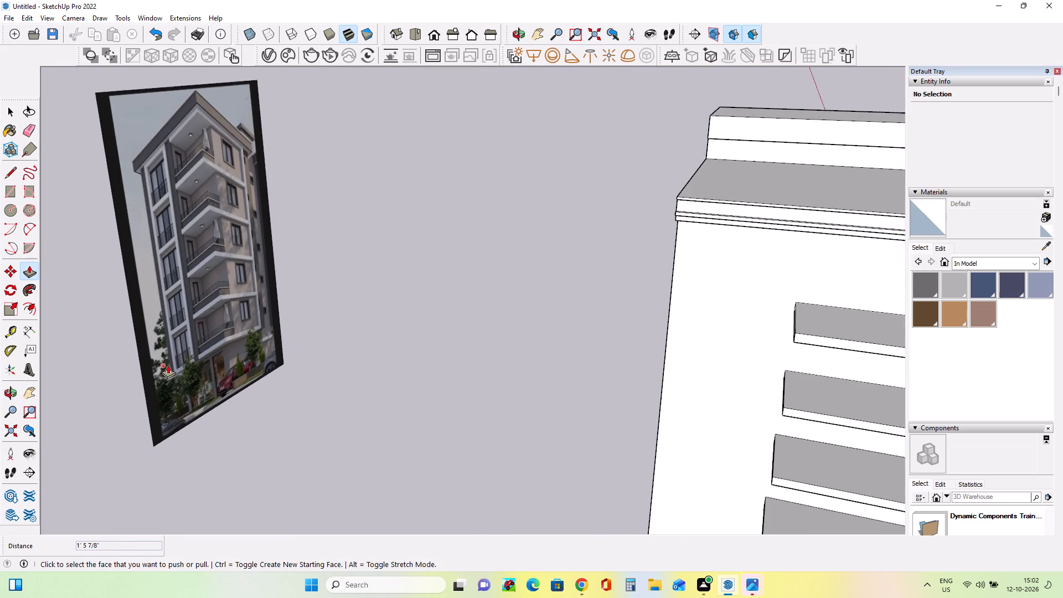
scroll(168, 365, down, 4)
middle_drag(168, 365, 179, 300)
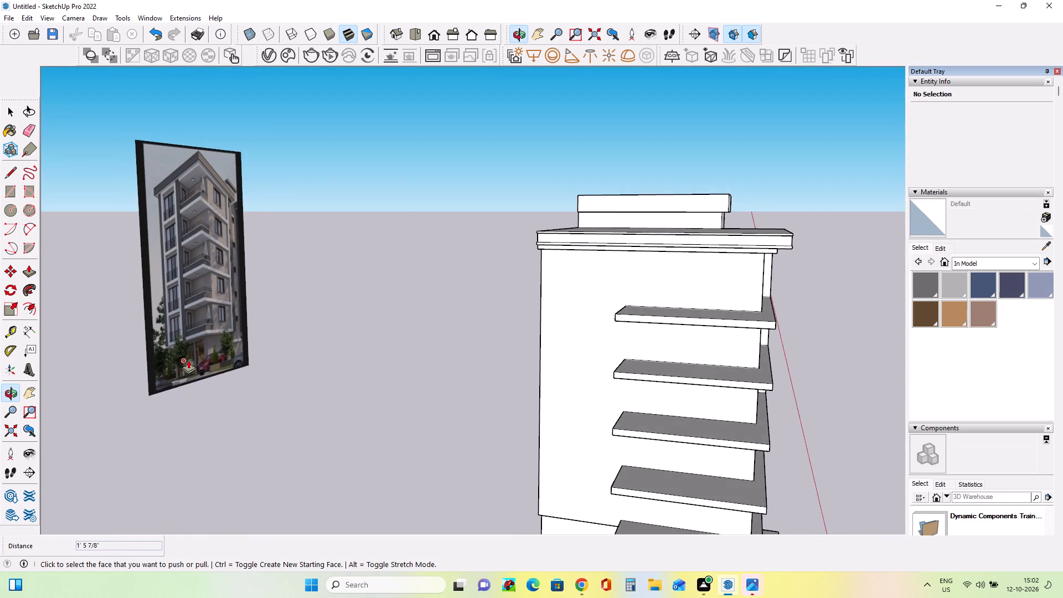
scroll(189, 363, up, 3)
scroll(189, 363, down, 13)
Extrude the side end face of the lowest balcony slab about 12' along the wall to the building's far corner.
middle_drag(349, 484, 471, 486)
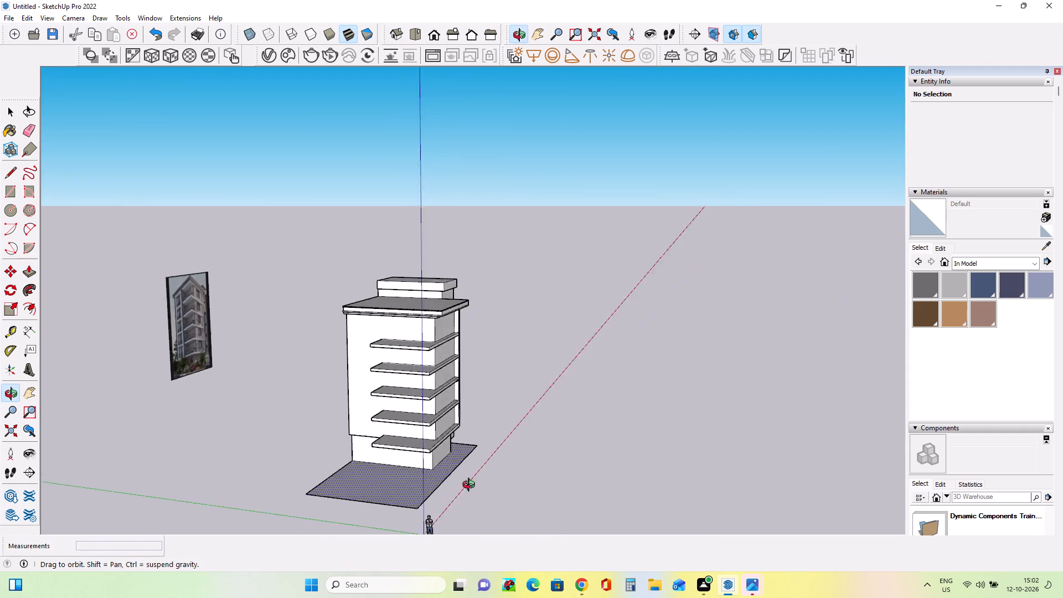
middle_drag(471, 486, 626, 454)
scroll(431, 448, up, 7)
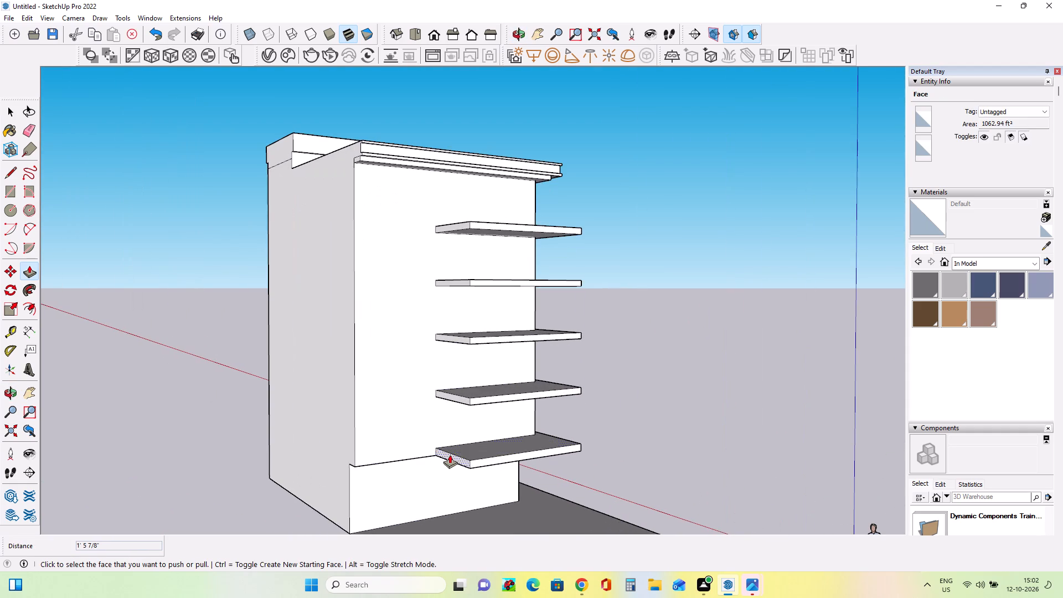
click(450, 455)
click(342, 444)
Inspect the lengthened lowest slab from the front and below, and compare it with the lower balconies in the reference image.
middle_drag(511, 467, 323, 541)
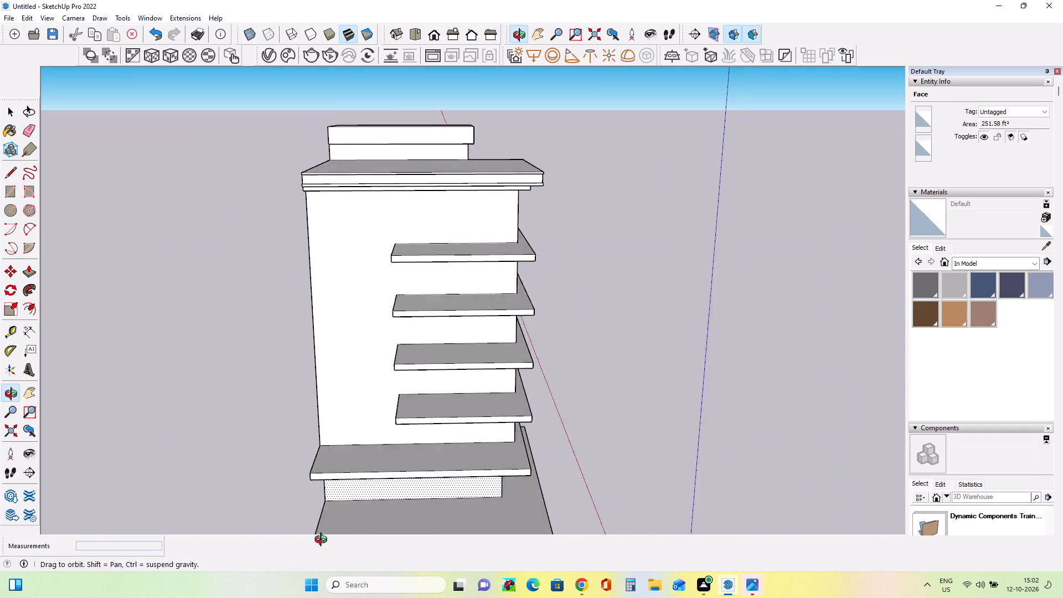
middle_drag(323, 541, 307, 541)
middle_drag(441, 456, 747, 433)
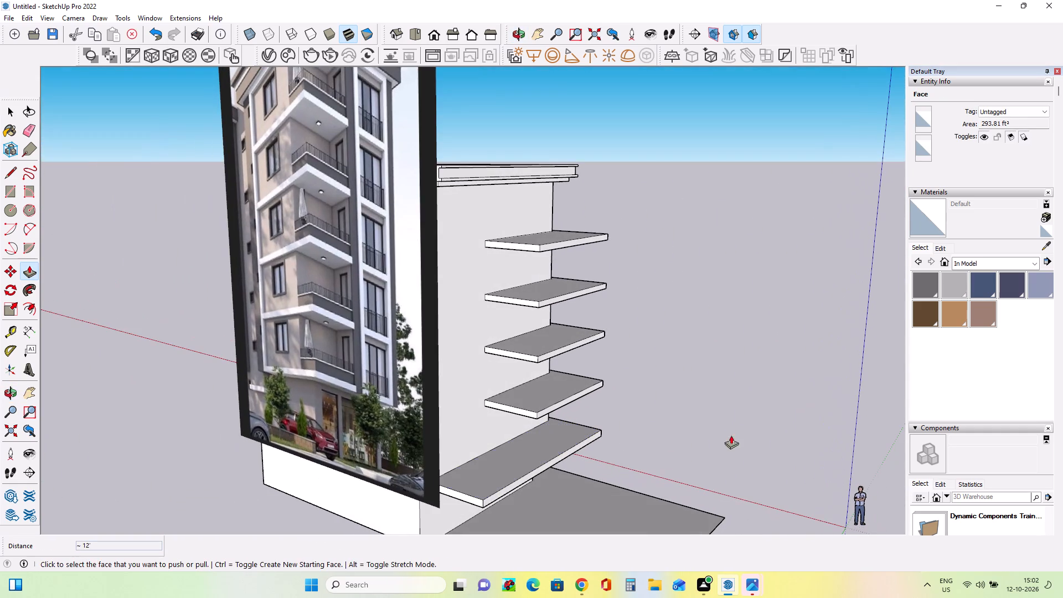
middle_drag(540, 457, 549, 464)
middle_click(549, 464)
middle_drag(549, 464, 483, 481)
middle_drag(535, 406, 497, 490)
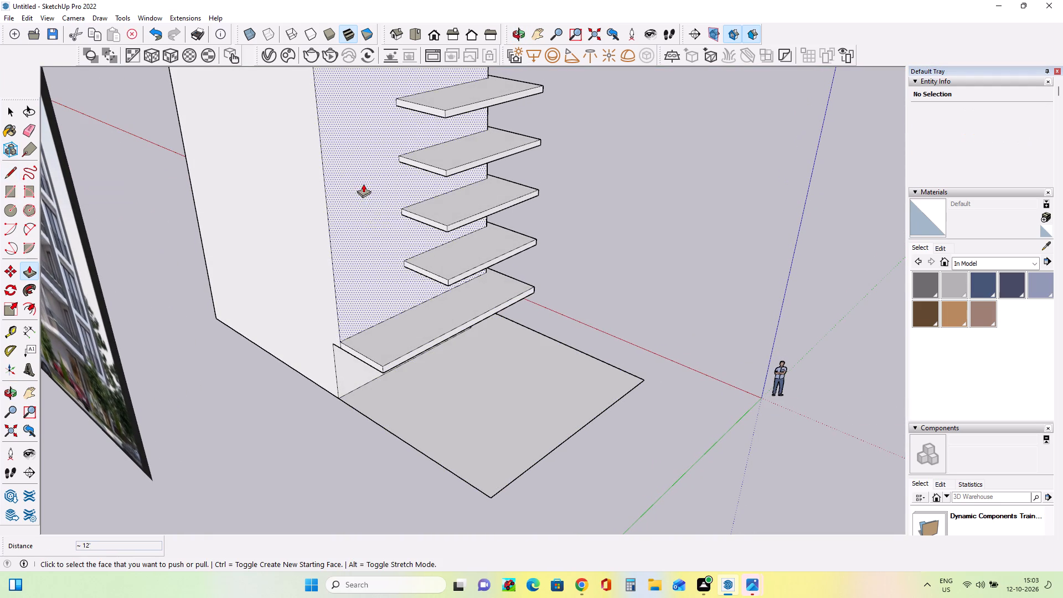
middle_drag(467, 302, 359, 133)
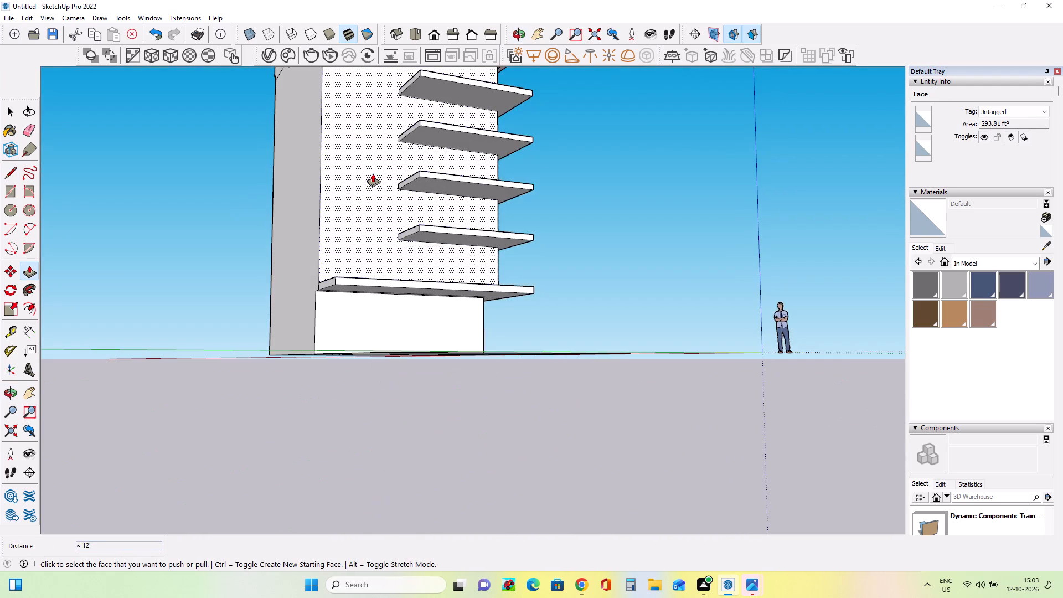
scroll(376, 178, up, 8)
middle_drag(494, 308, 360, 315)
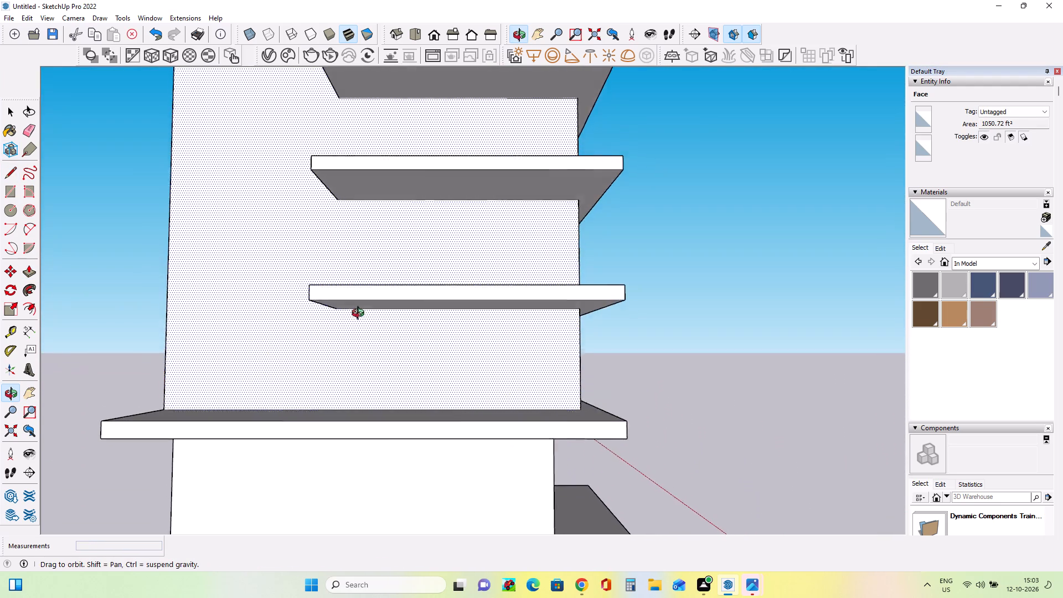
middle_drag(360, 315, 363, 318)
middle_drag(343, 309, 349, 215)
scroll(331, 227, up, 3)
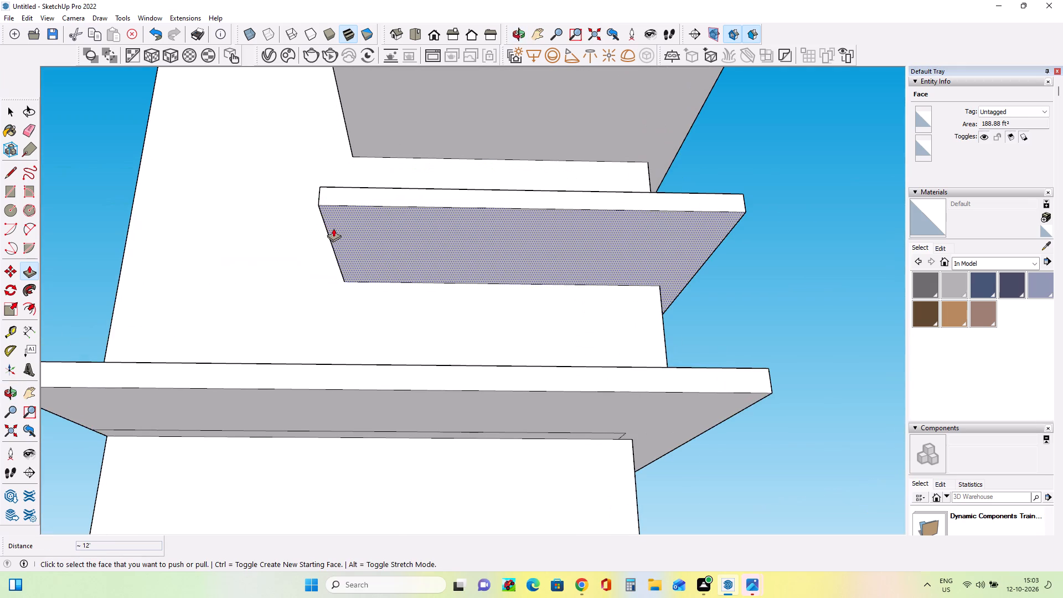
middle_drag(335, 230, 343, 273)
scroll(567, 261, down, 18)
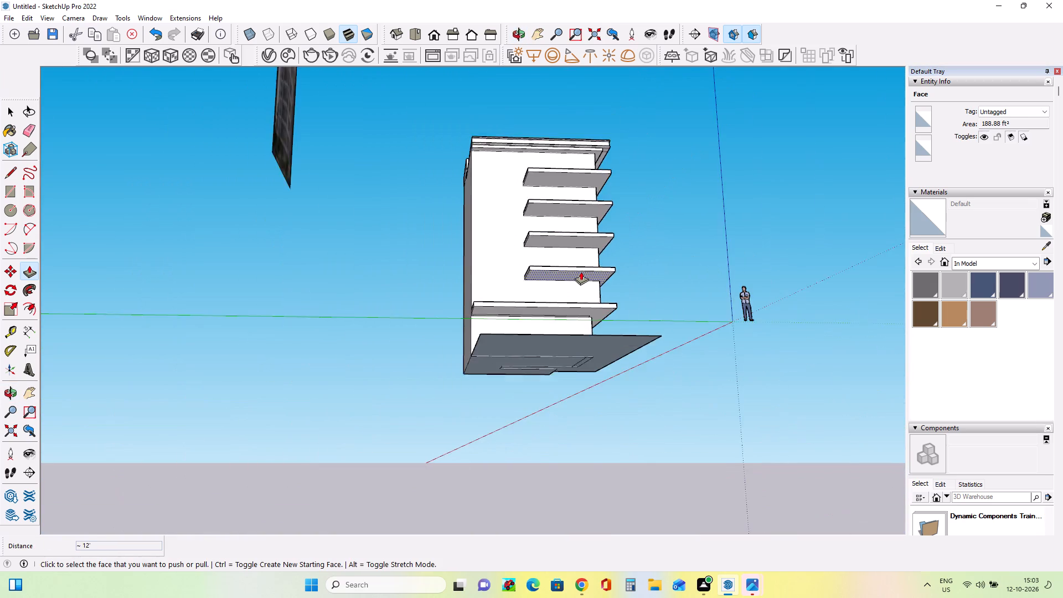
middle_drag(416, 175, 281, 409)
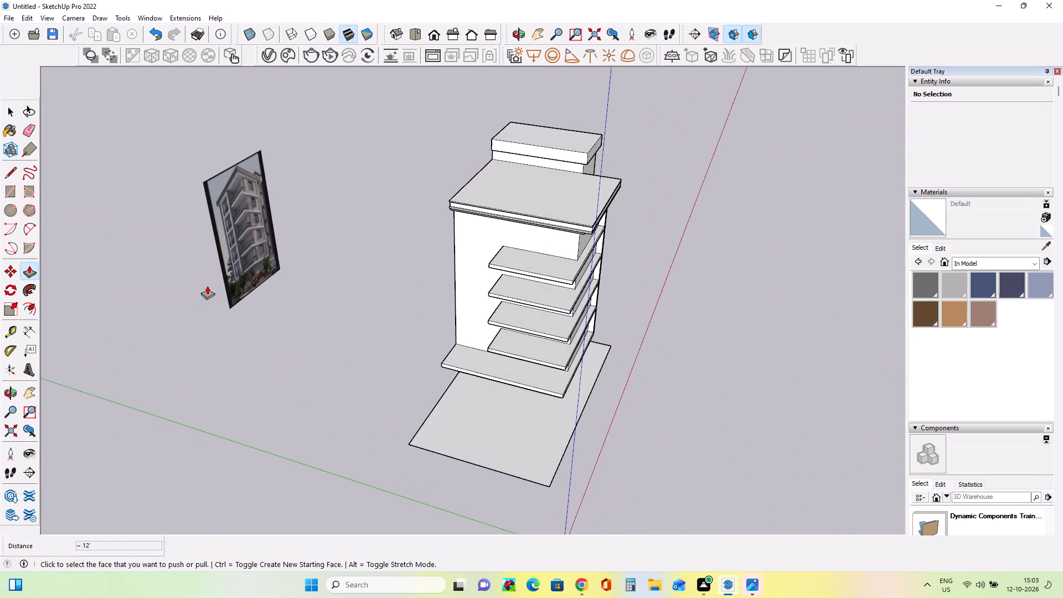
scroll(199, 239, up, 19)
scroll(290, 268, up, 2)
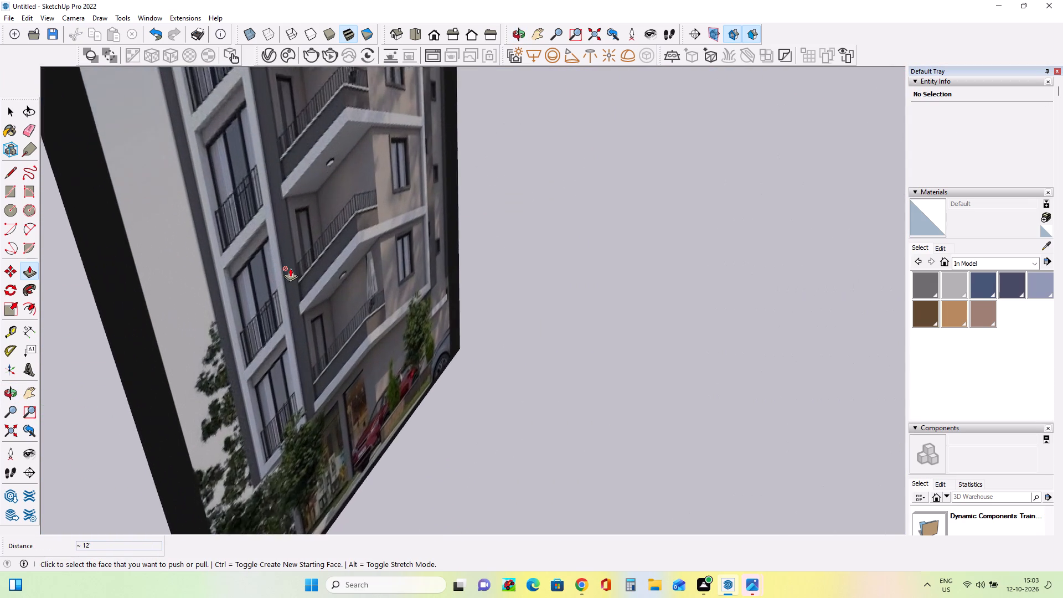
scroll(290, 268, up, 2)
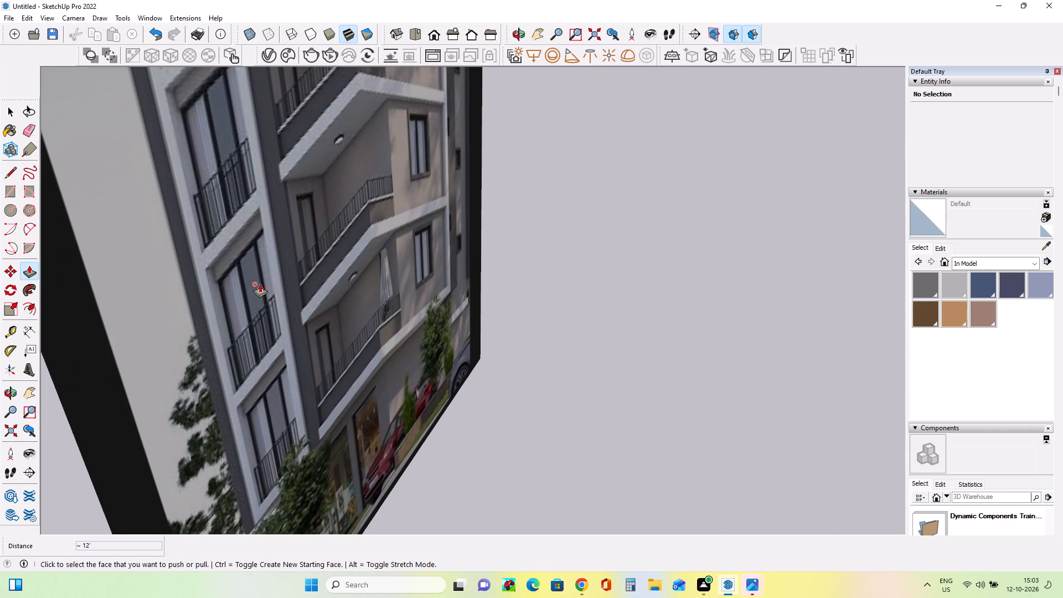
scroll(206, 230, down, 11)
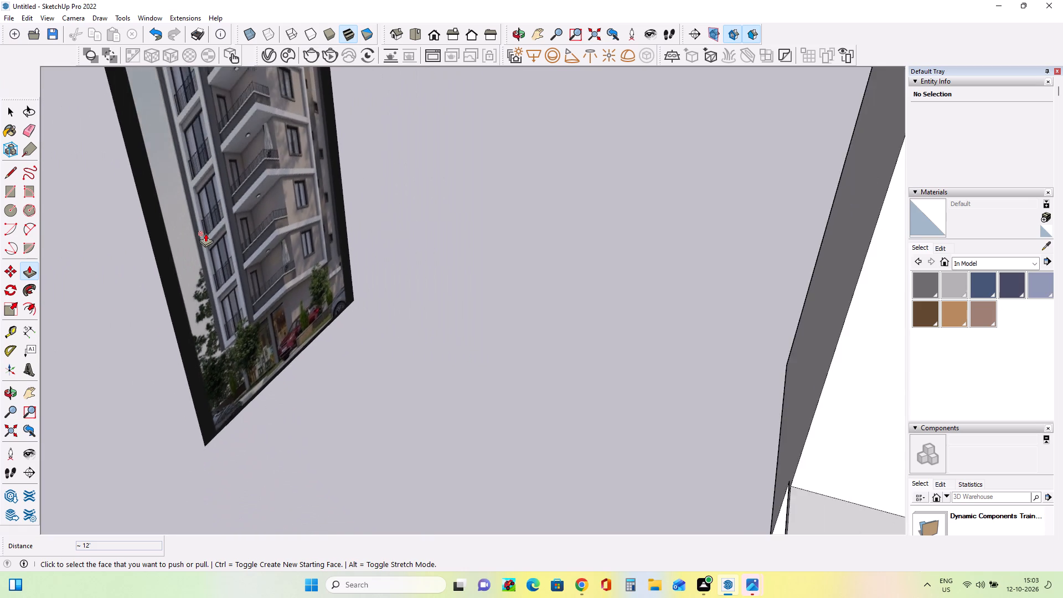
scroll(205, 233, down, 14)
Extrude the side end faces of the next three balcony slabs up about 12' to align with the lowest slab's end.
middle_drag(413, 323, 495, 321)
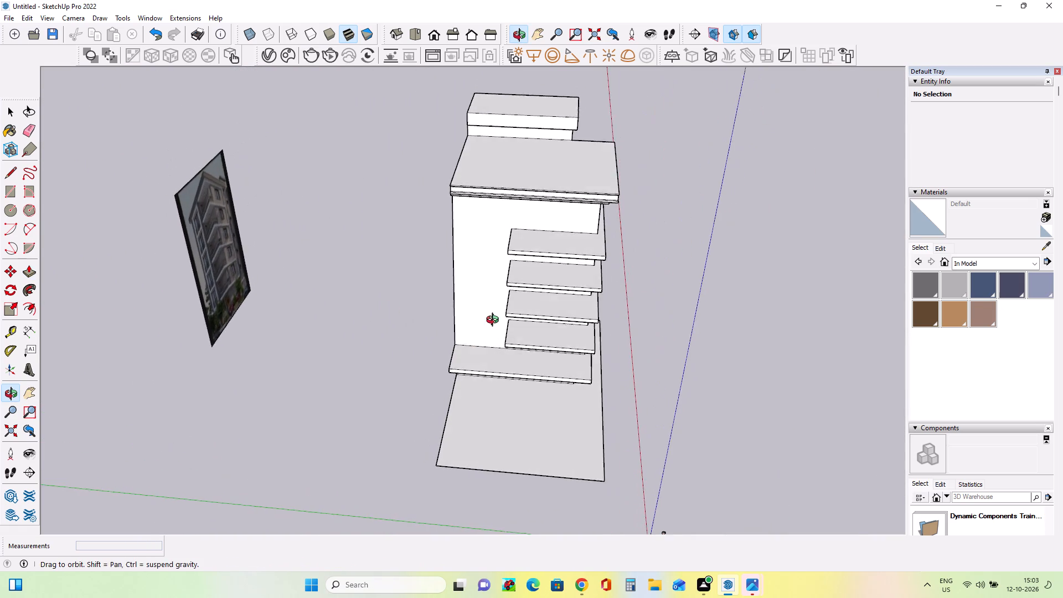
middle_drag(495, 321, 498, 318)
scroll(505, 342, up, 9)
middle_drag(505, 336, 594, 313)
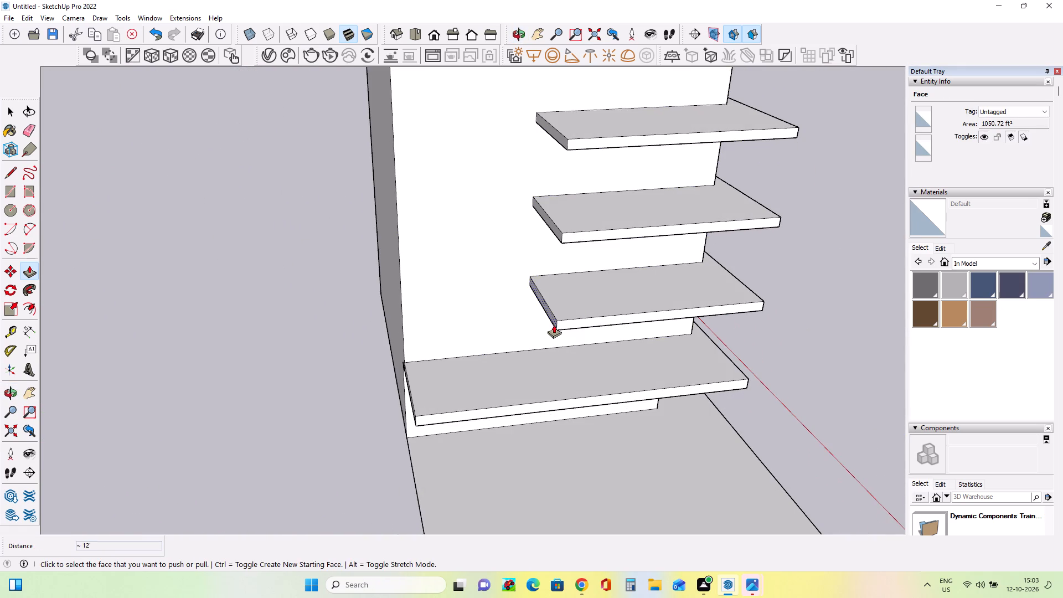
click(554, 323)
click(416, 423)
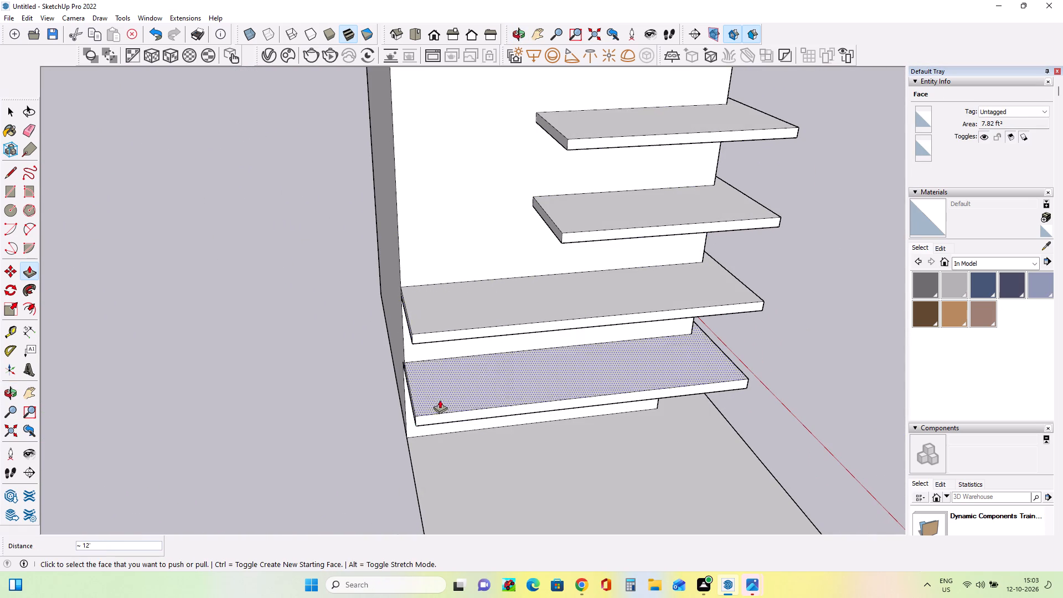
middle_drag(500, 353, 541, 383)
click(585, 259)
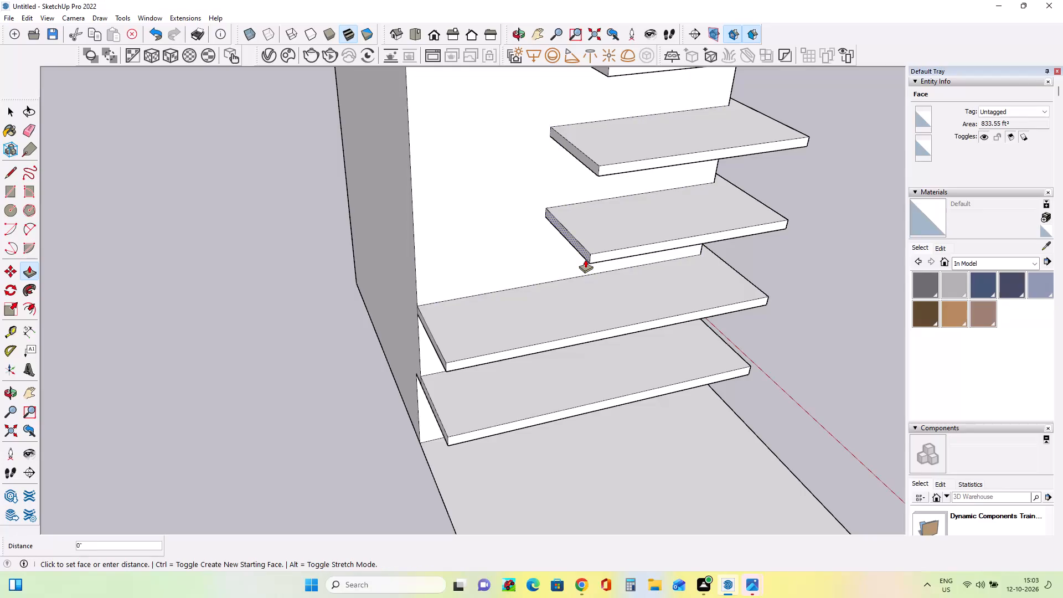
click(443, 375)
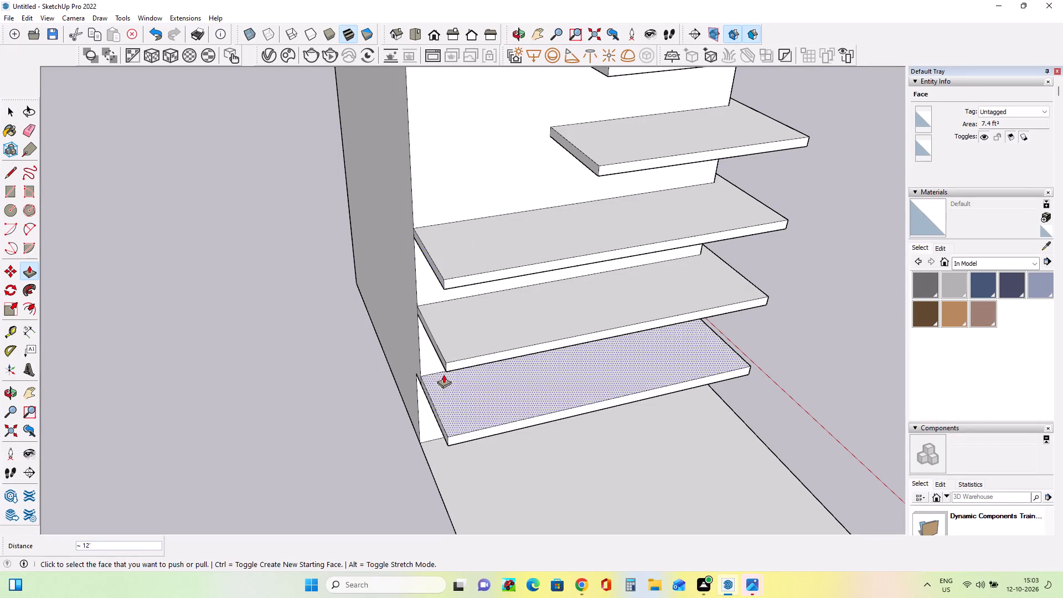
middle_drag(512, 326, 499, 359)
scroll(499, 359, down, 10)
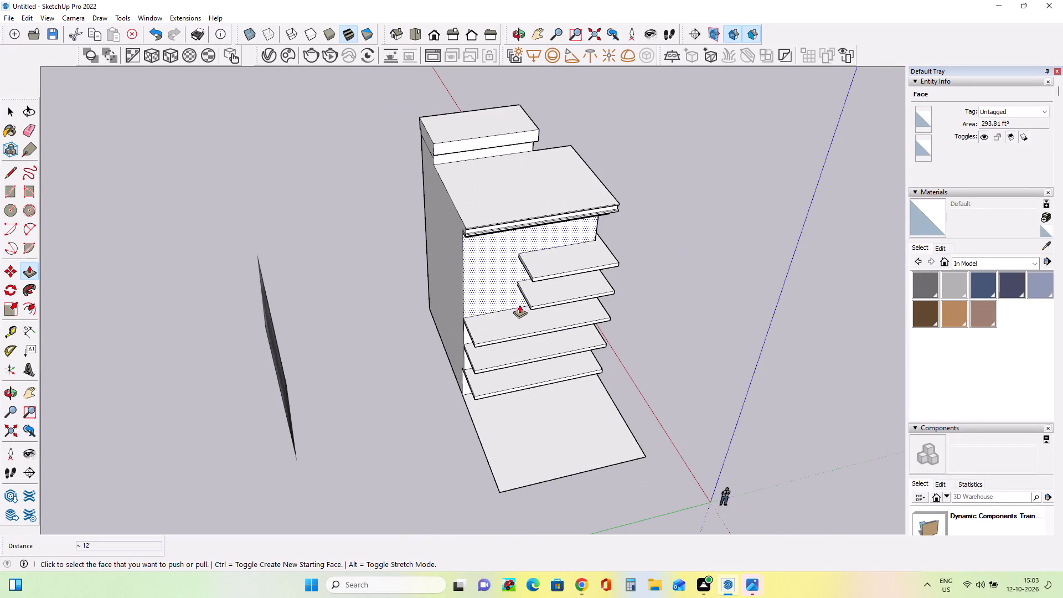
click(529, 305)
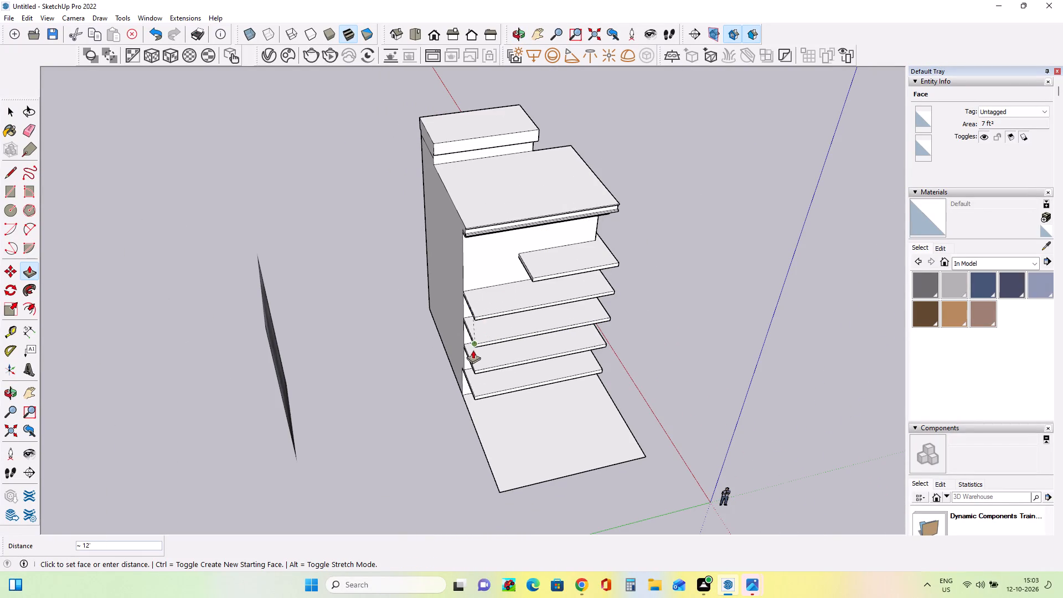
click(472, 351)
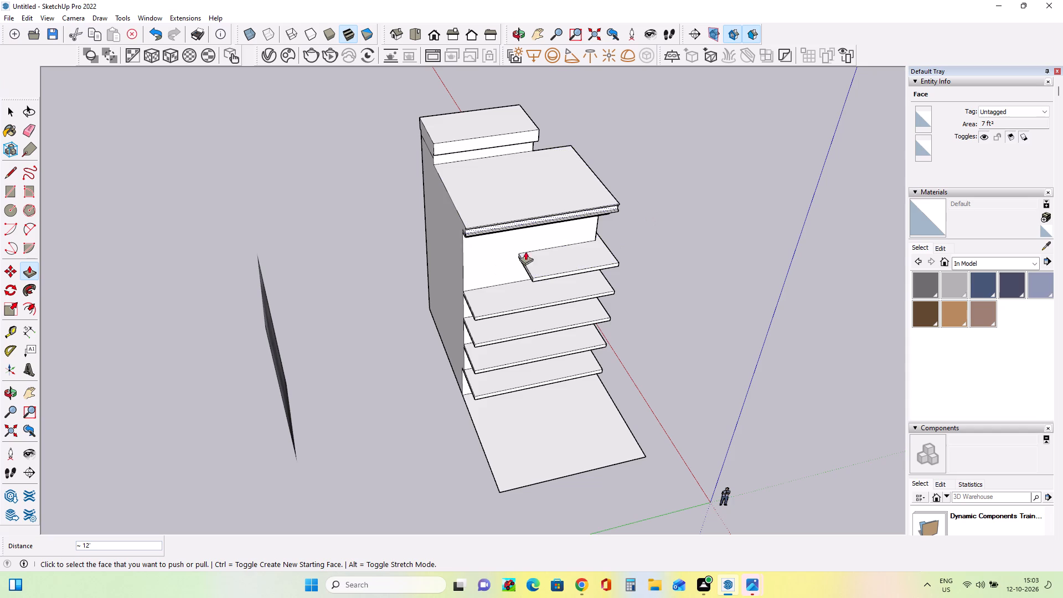
Extrude the side end face of the topmost balcony slab along the wall to align with the ends of the slabs below.
scroll(525, 286, up, 6)
click(534, 269)
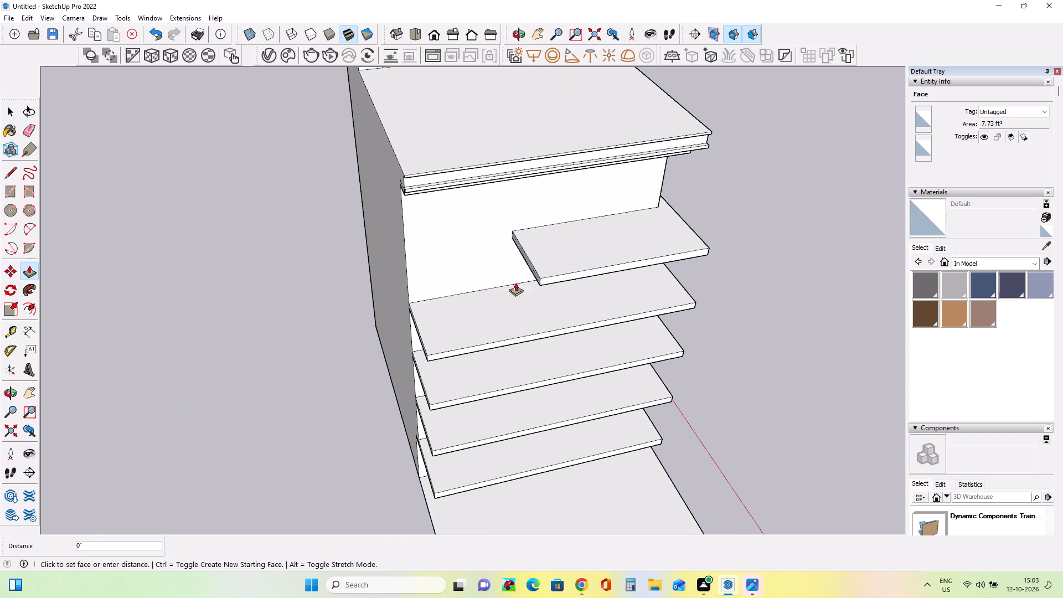
click(429, 354)
Draw a rectangle about 8' 9" by 10" on top of the lowest balcony slab, along its side end at the building's corner.
scroll(463, 373, up, 1)
middle_drag(468, 368, 551, 245)
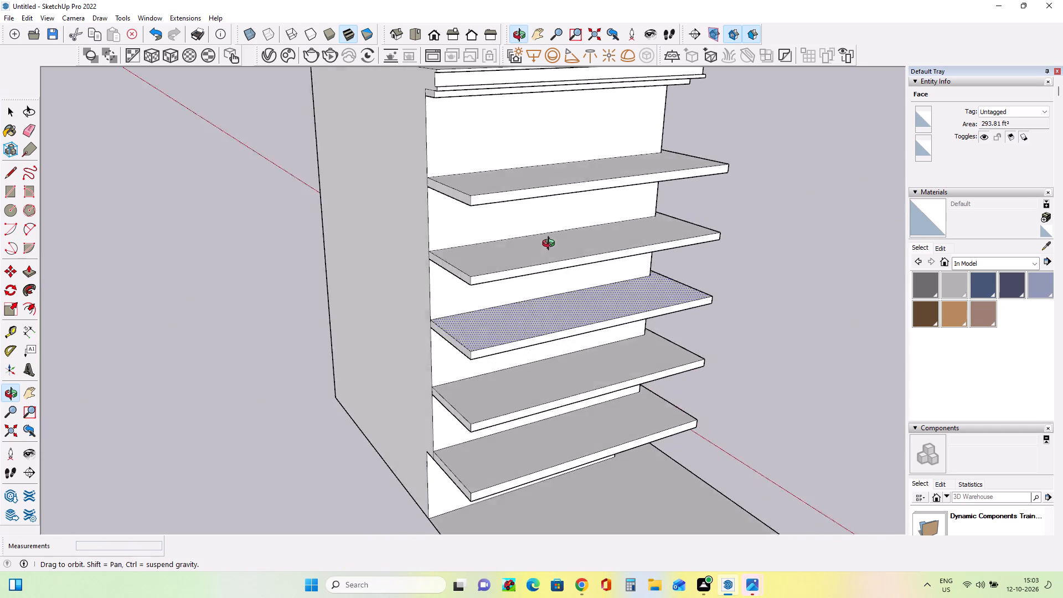
middle_drag(551, 245, 553, 243)
middle_drag(529, 449, 183, 477)
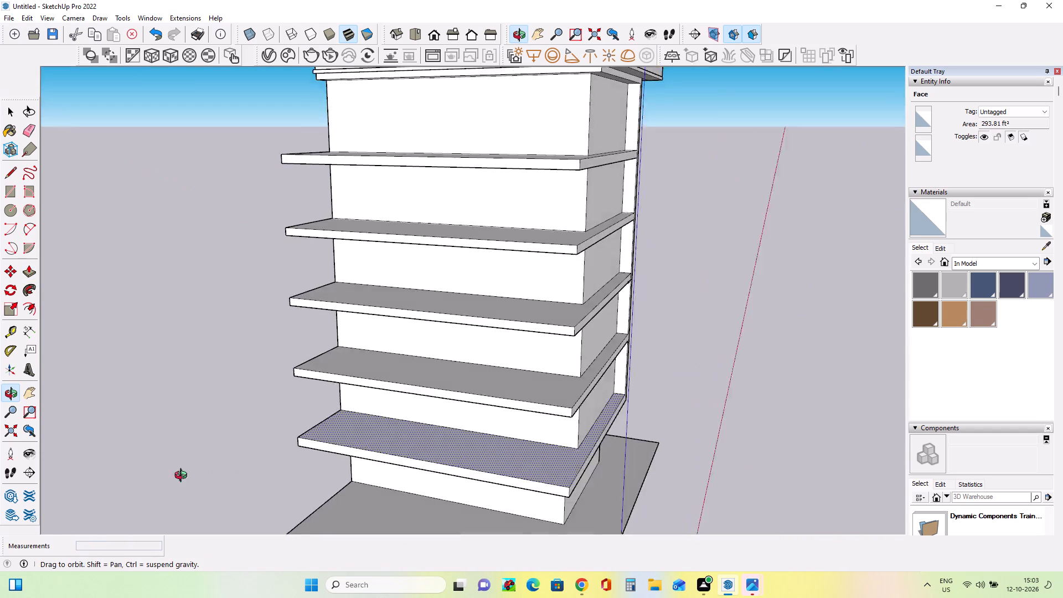
middle_drag(183, 477, 338, 455)
middle_drag(342, 433, 358, 454)
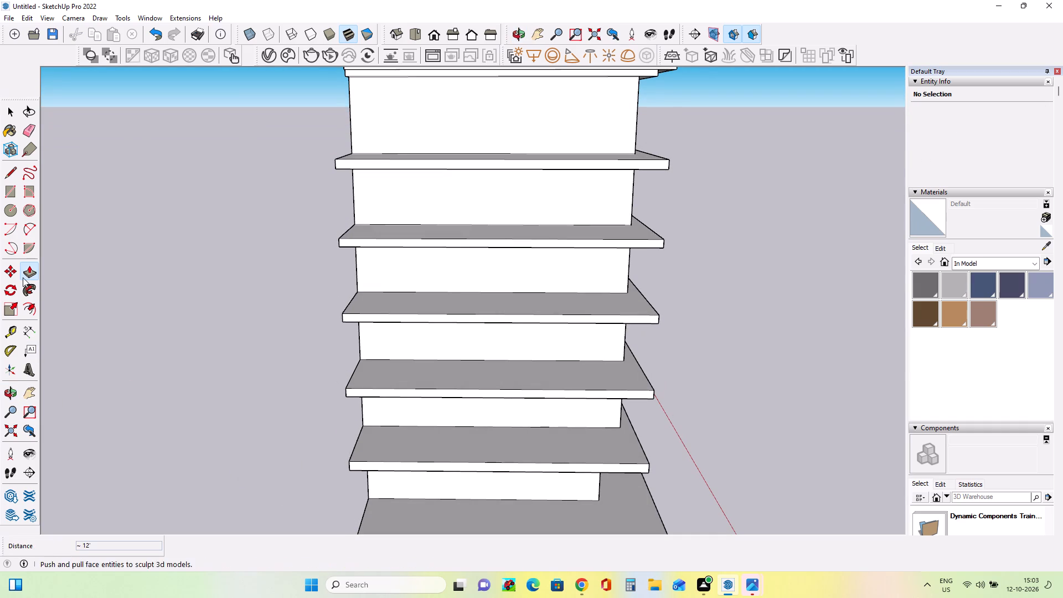
click(8, 193)
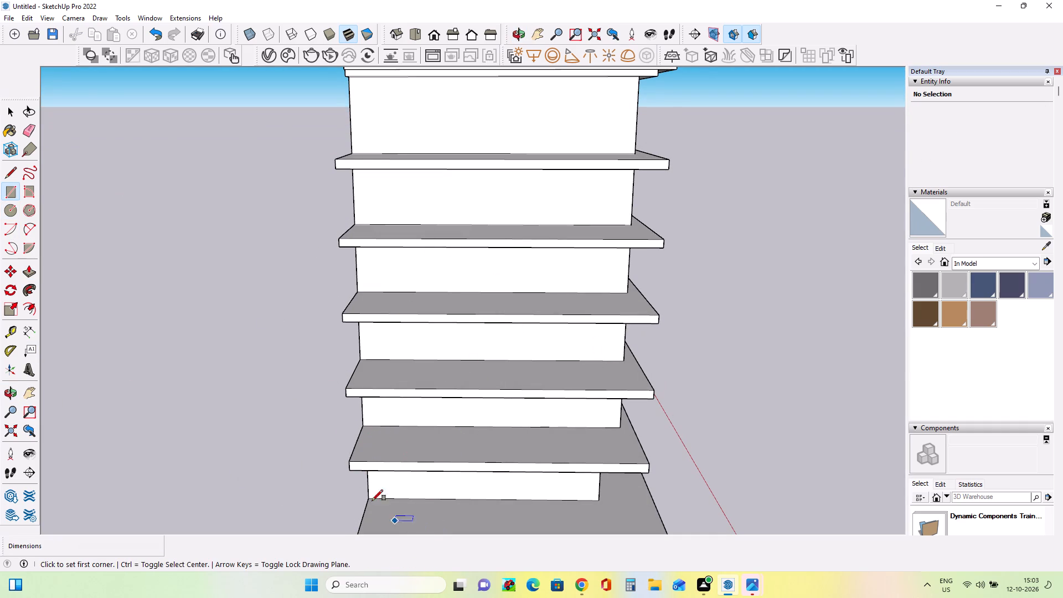
scroll(317, 458, up, 8)
click(370, 452)
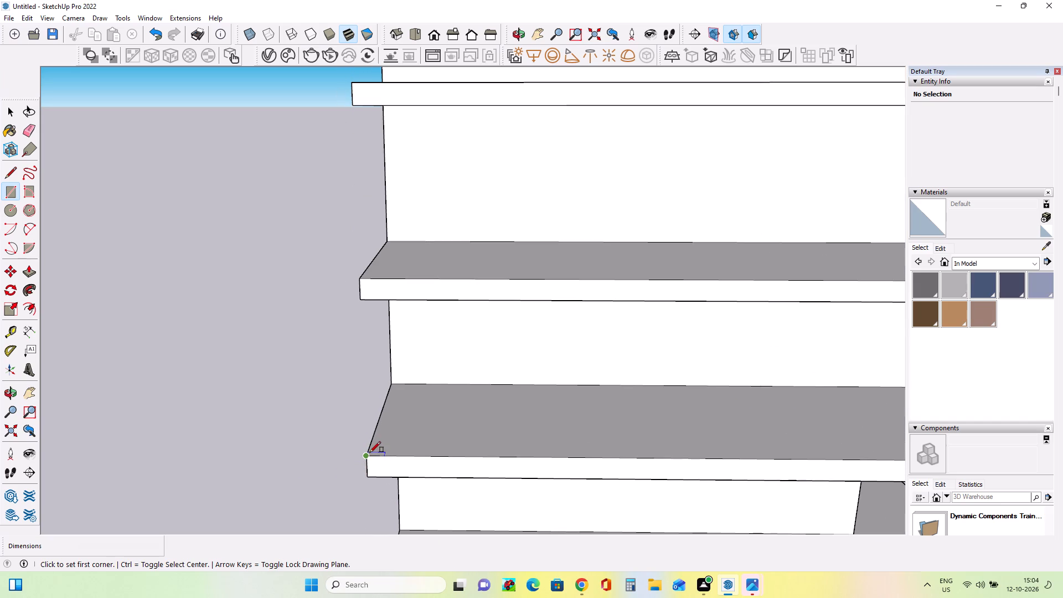
click(406, 383)
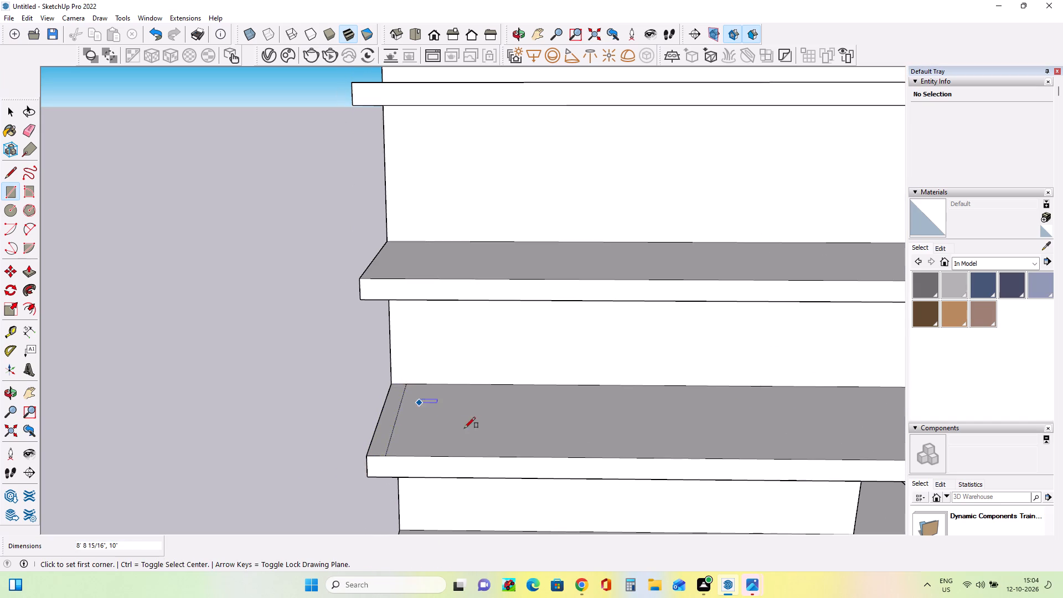
Extrude the narrow strip on the lowest slab up about 7' 1" to the underside of the second slab.
middle_drag(477, 428, 482, 474)
scroll(472, 472, down, 1)
click(27, 275)
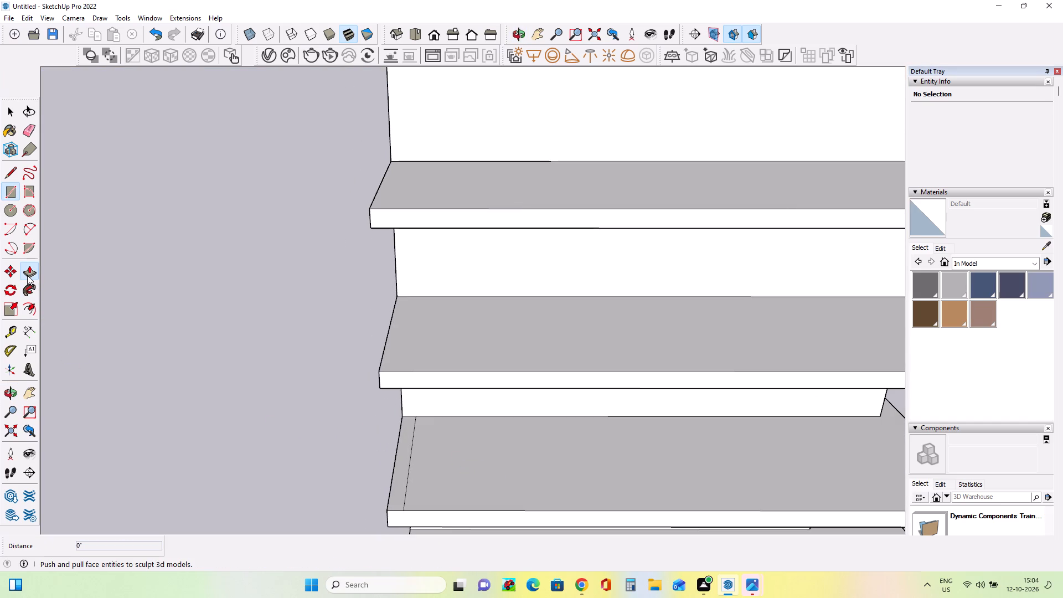
click(27, 275)
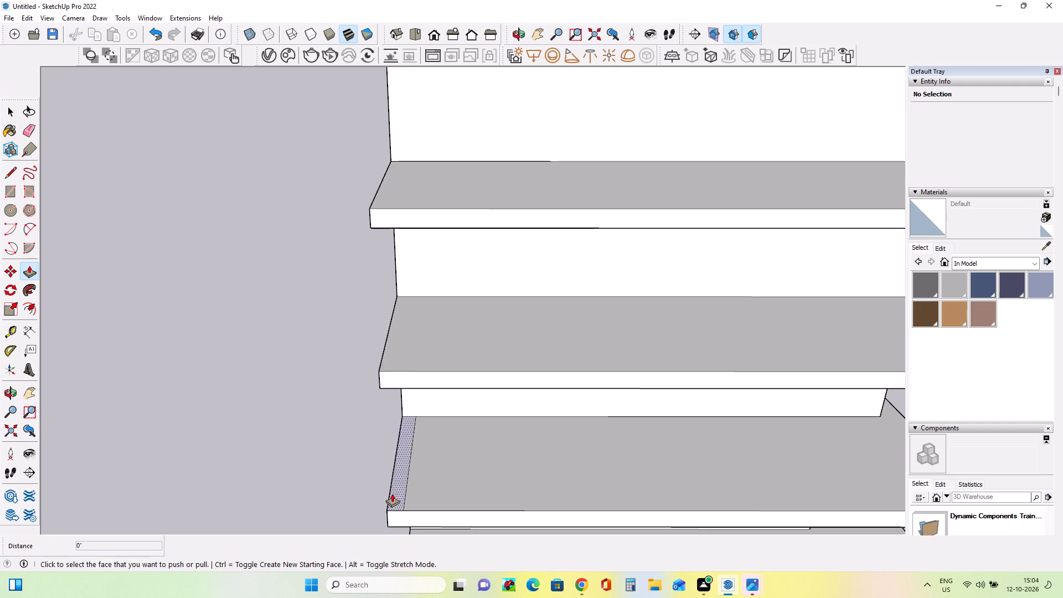
click(393, 493)
click(395, 350)
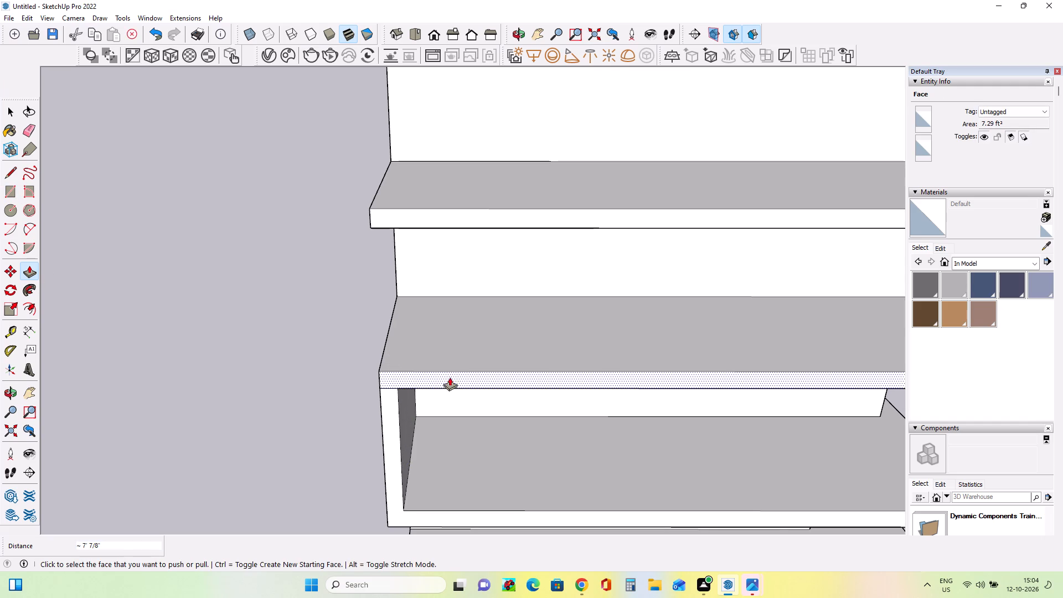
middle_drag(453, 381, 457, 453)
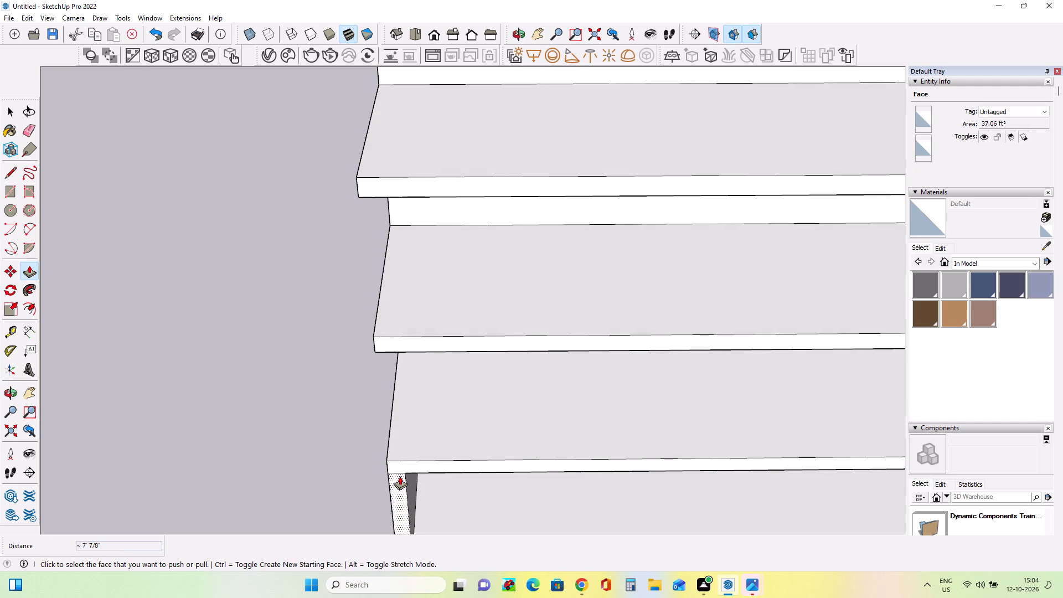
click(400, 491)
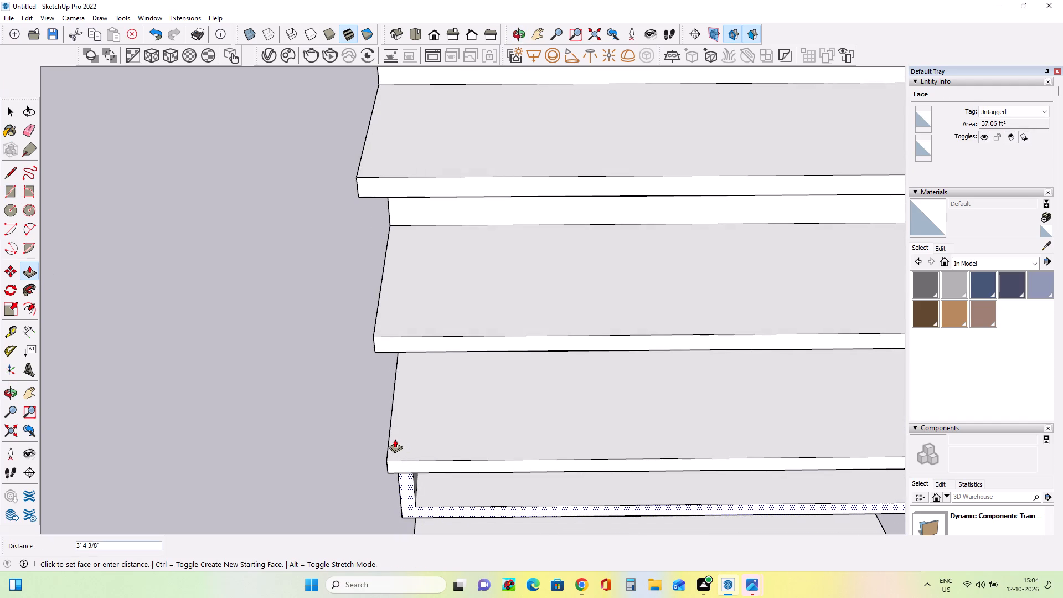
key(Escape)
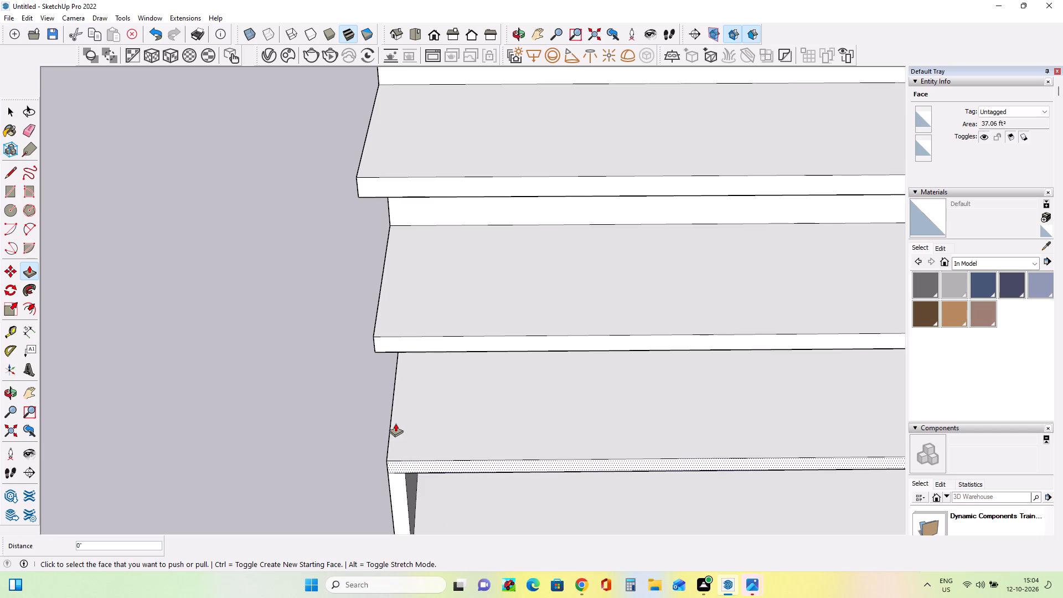
Push the side end faces of the second and third balcony slabs inward about 2' 1" and 1' 7" respectively.
middle_drag(384, 458, 603, 381)
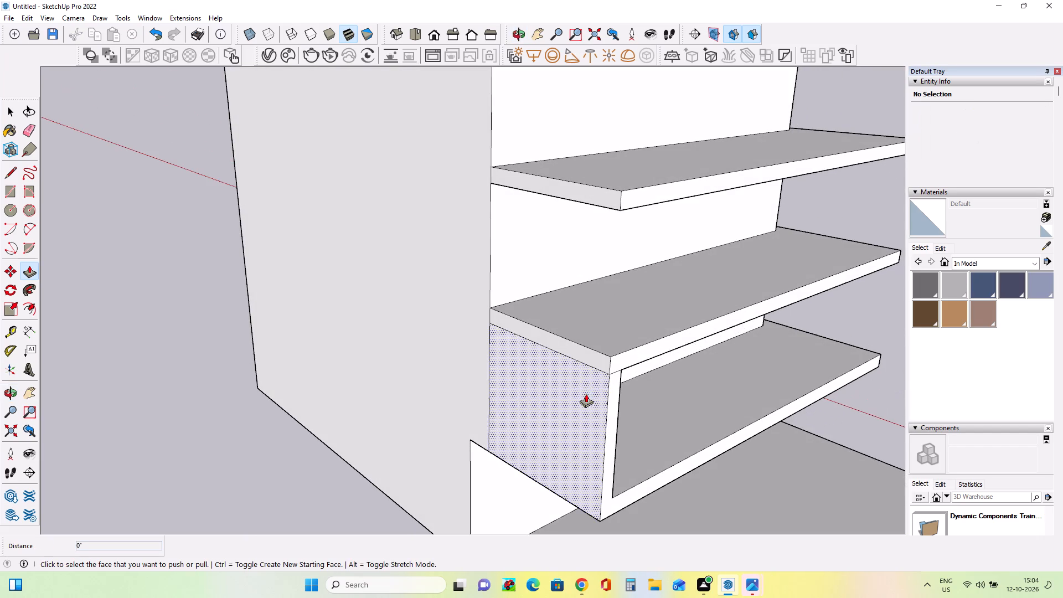
click(589, 354)
click(616, 341)
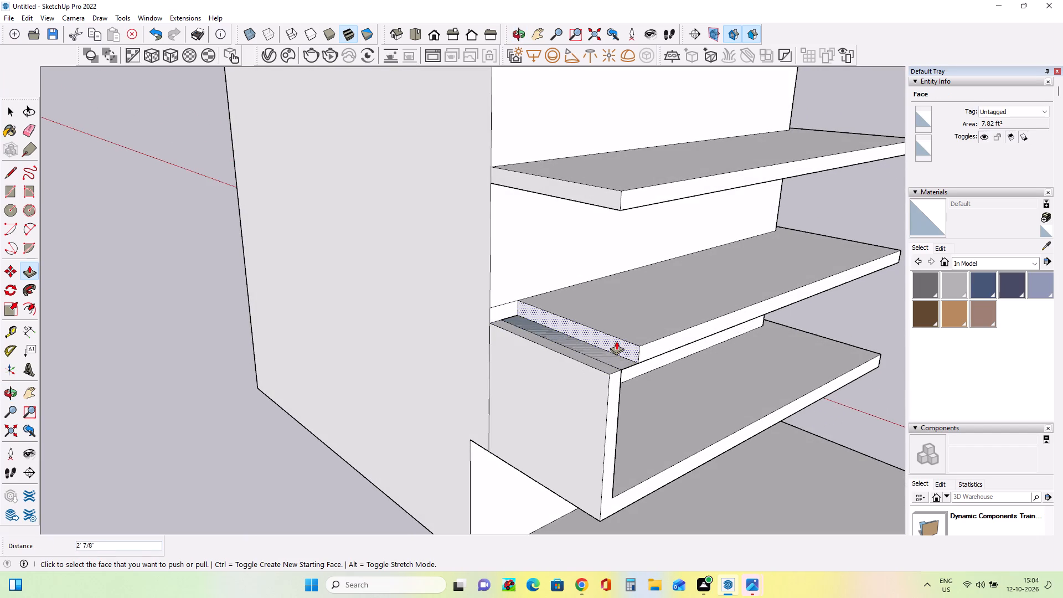
click(574, 192)
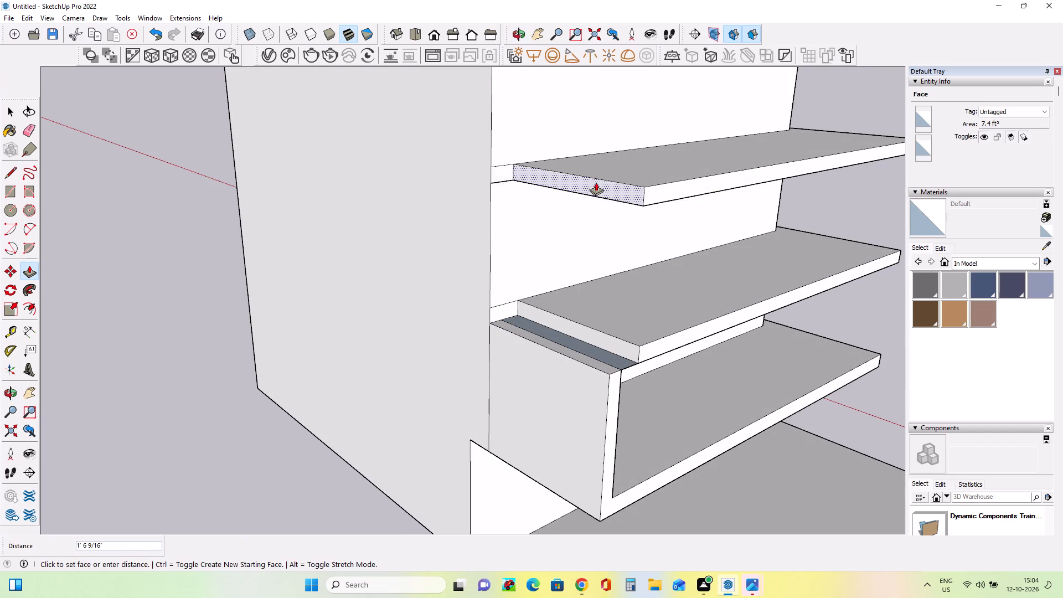
click(596, 182)
Push the side end faces of the fourth and fifth balcony slabs inward about 2' 10" and 1' 6" respectively.
middle_drag(639, 293, 570, 429)
scroll(544, 374, down, 1)
scroll(544, 374, up, 1)
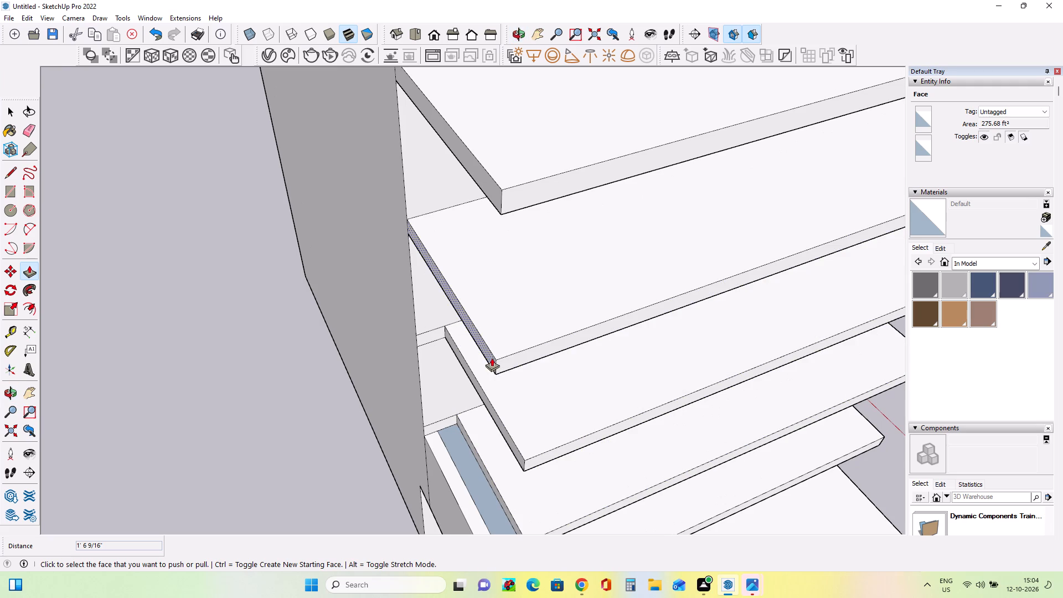
click(492, 358)
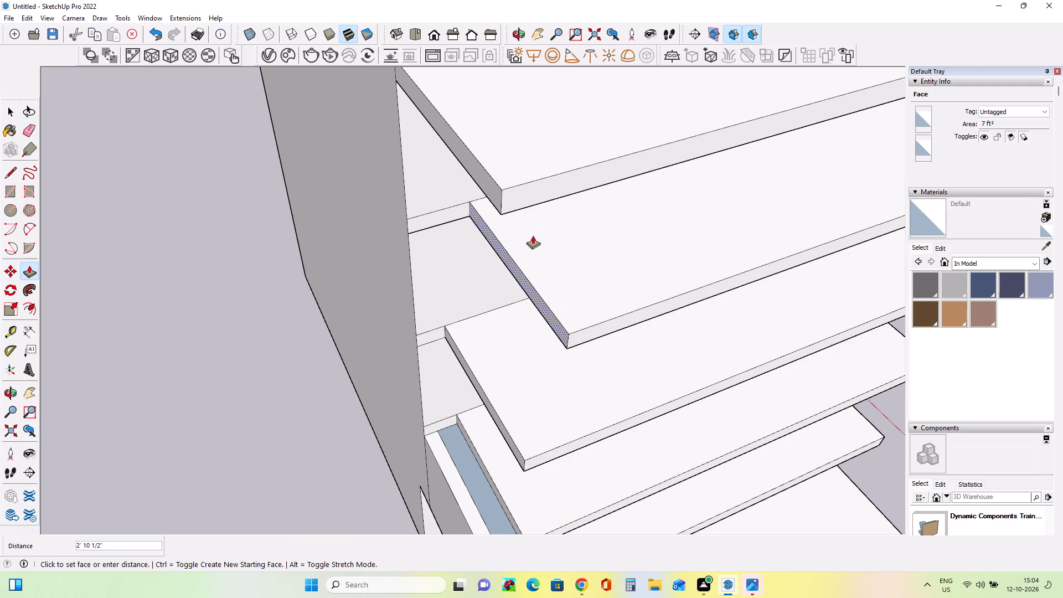
click(533, 235)
click(496, 193)
click(542, 186)
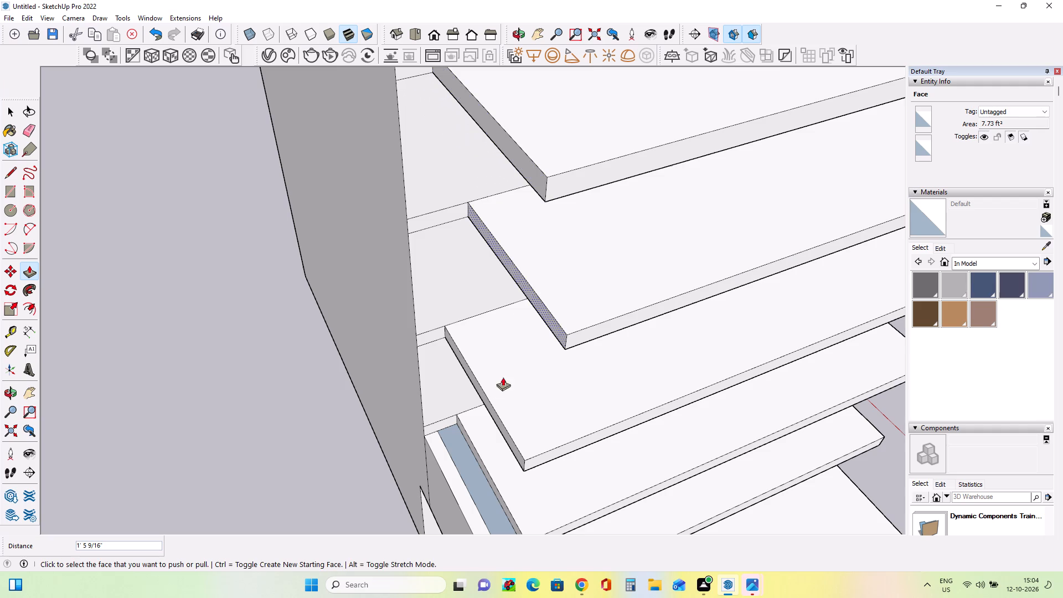
Extrude the side wall's top face upward in stages, past the second, third and fourth slabs to the topmost slab.
click(453, 473)
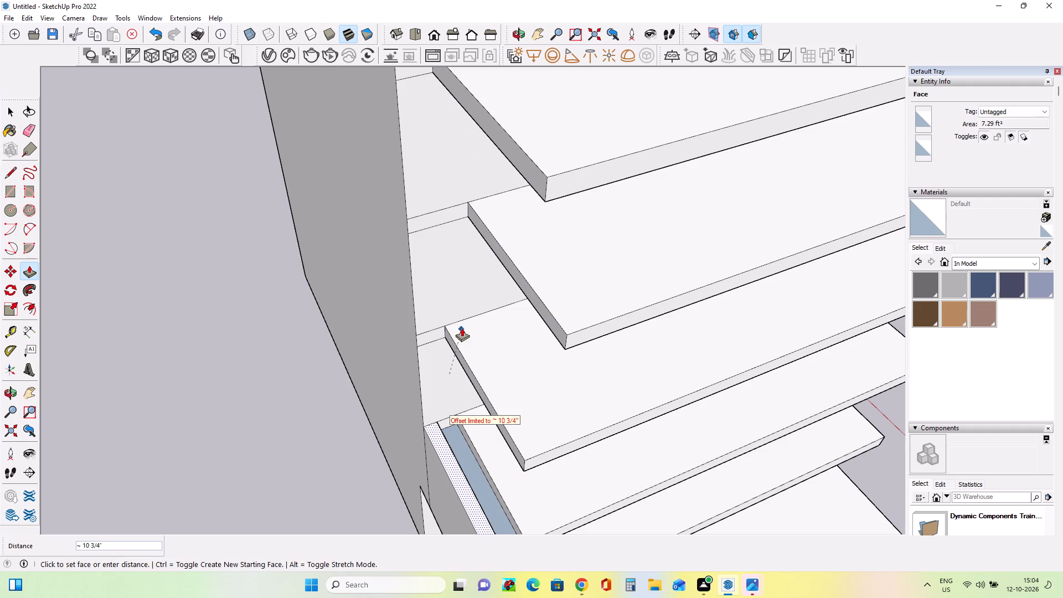
click(444, 456)
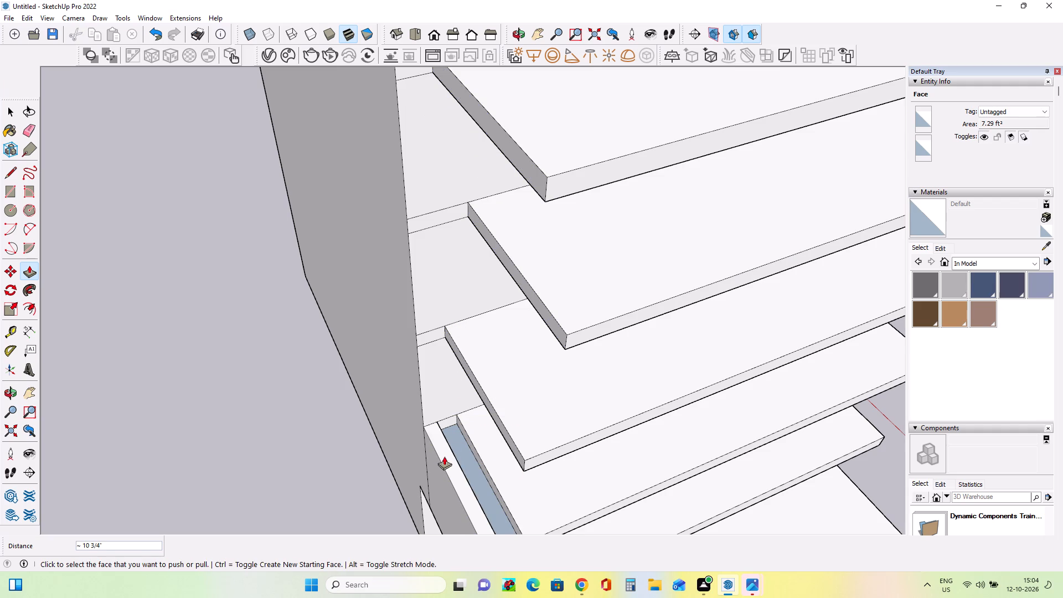
click(446, 455)
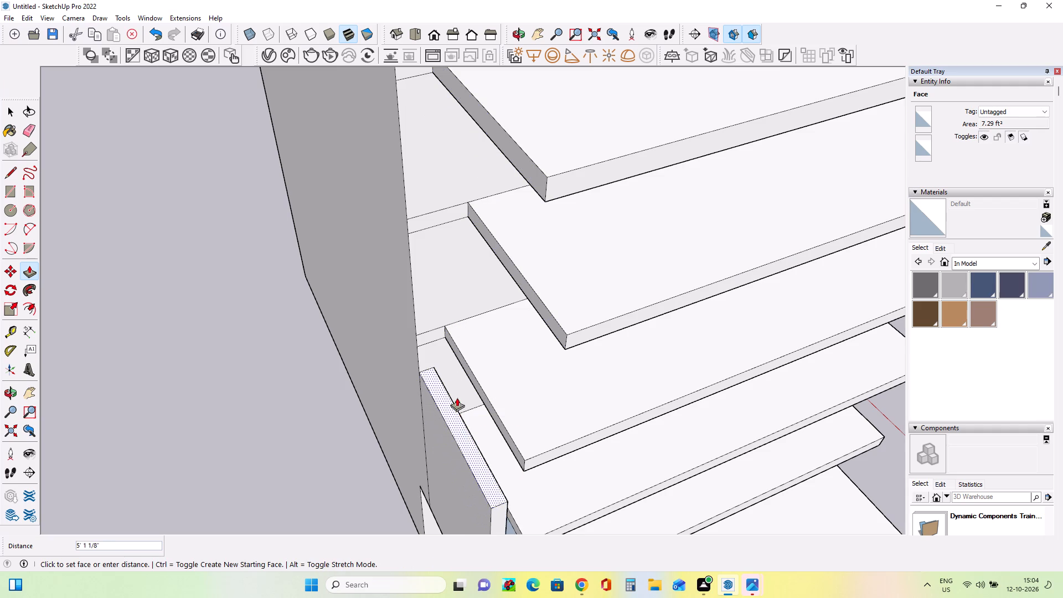
click(449, 342)
click(444, 386)
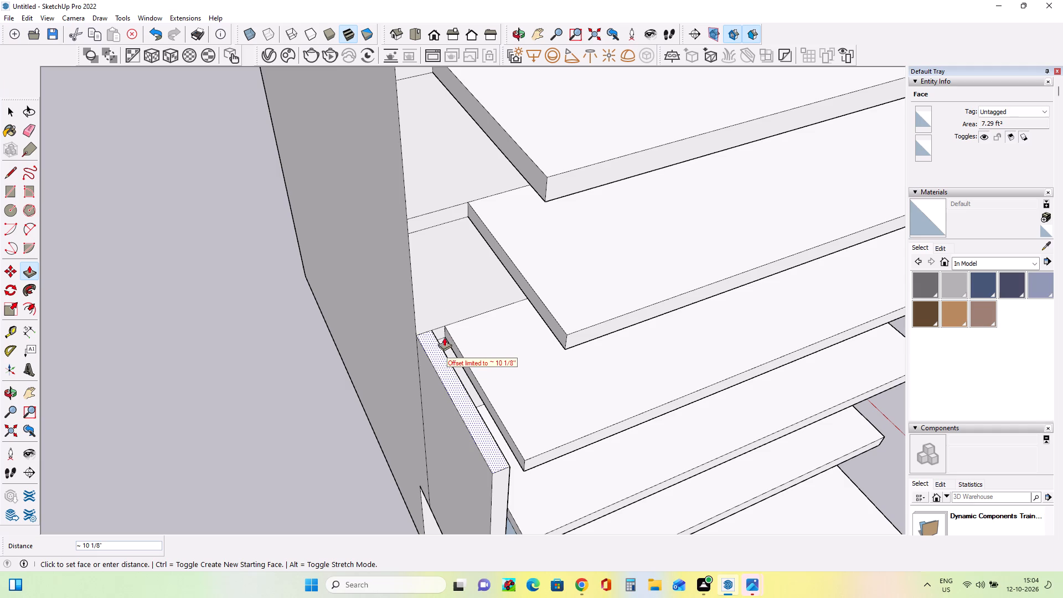
click(444, 311)
click(448, 385)
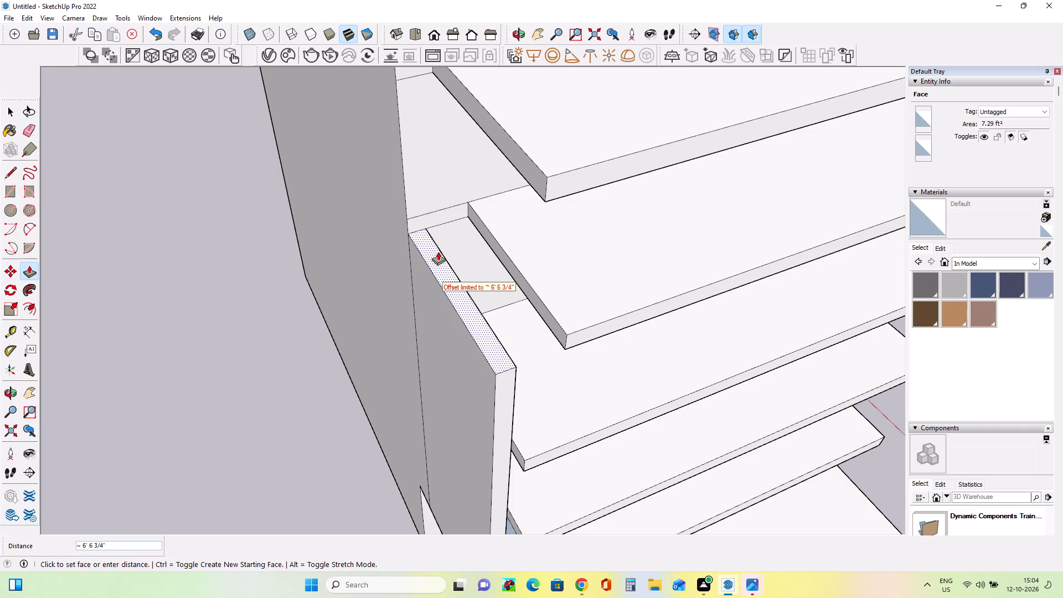
click(438, 251)
click(447, 281)
click(435, 174)
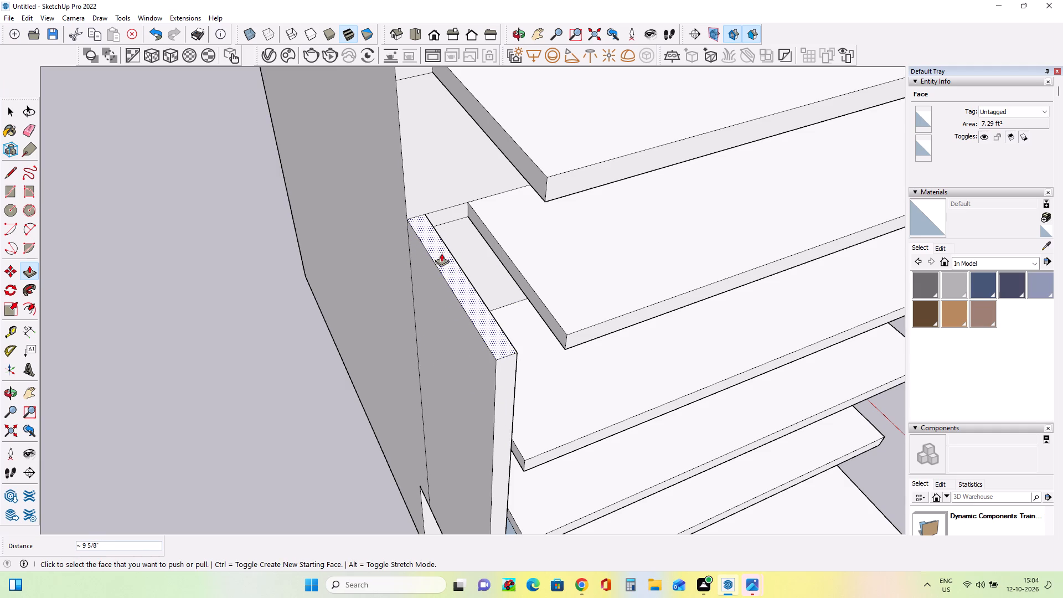
click(442, 256)
click(438, 127)
Raise the side wall's top face past the topmost balcony slab, by about 10 5/8" and a further 1' 9".
middle_drag(602, 319, 207, 404)
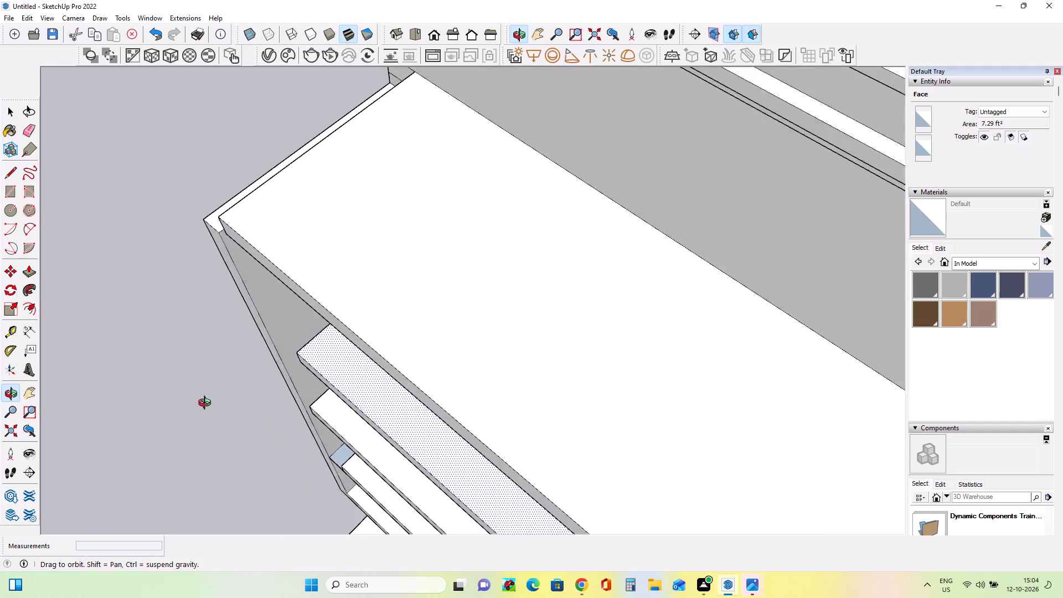
middle_drag(207, 404, 187, 408)
middle_drag(242, 267, 337, 290)
middle_drag(337, 290, 391, 310)
middle_click(391, 310)
click(274, 239)
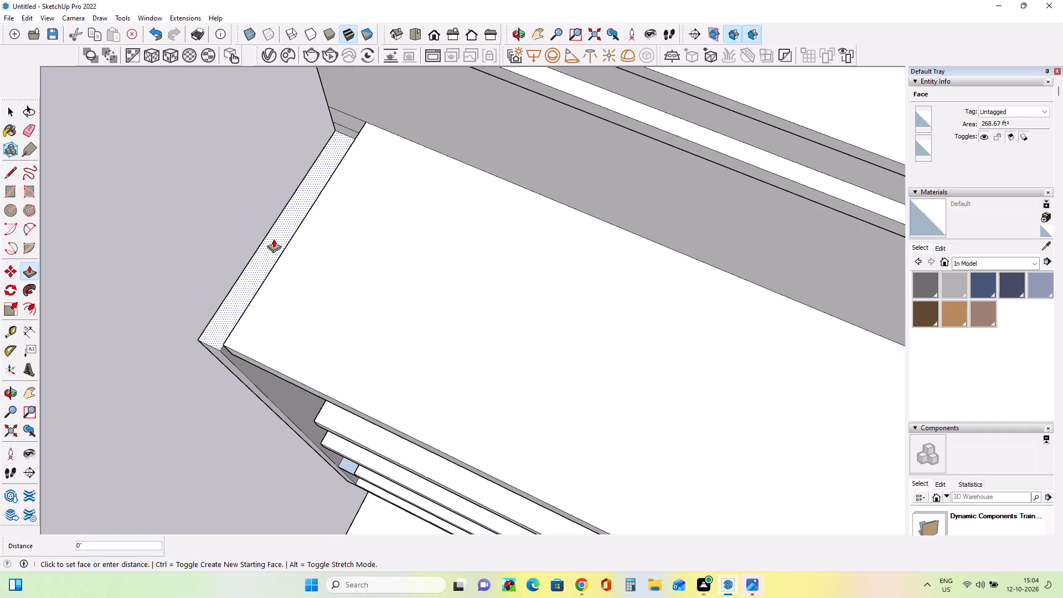
click(306, 162)
click(316, 173)
click(324, 137)
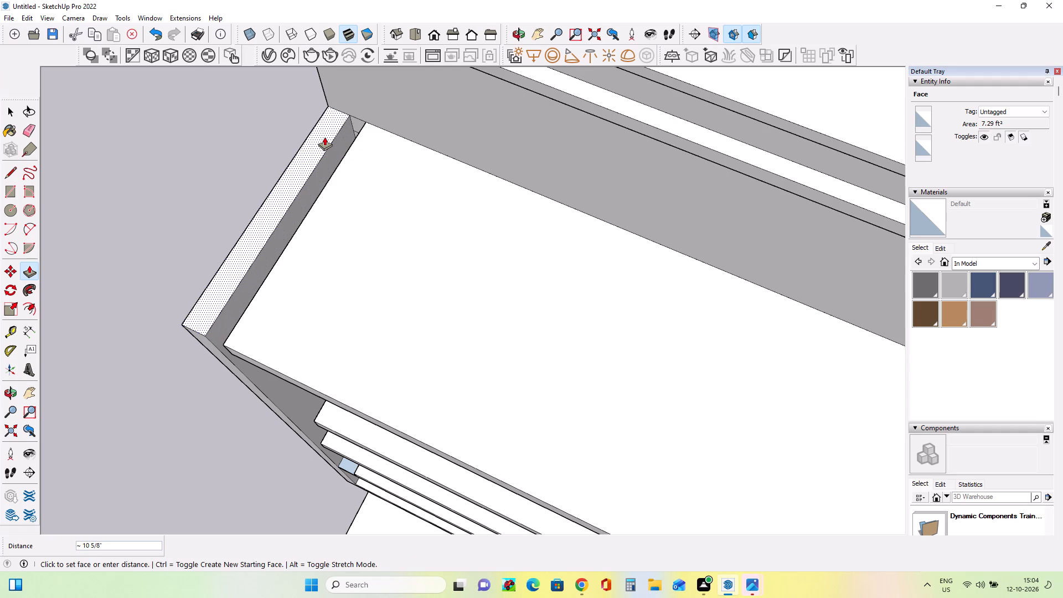
click(306, 151)
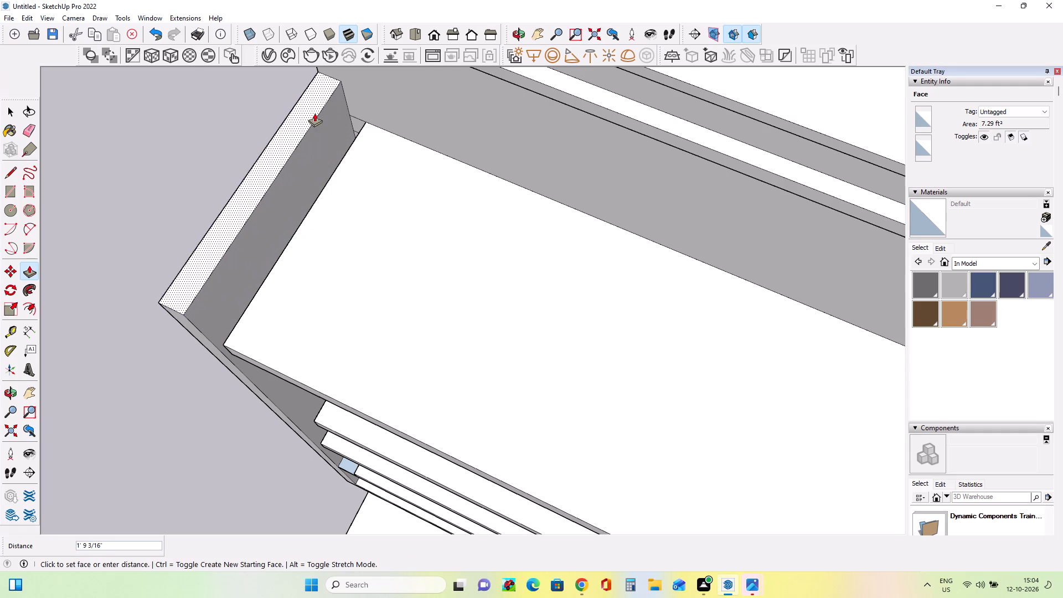
click(314, 113)
Raise the side wall's top face about 4' 9" and a further 1' to meet the underside of the roof cornice.
scroll(327, 171, down, 12)
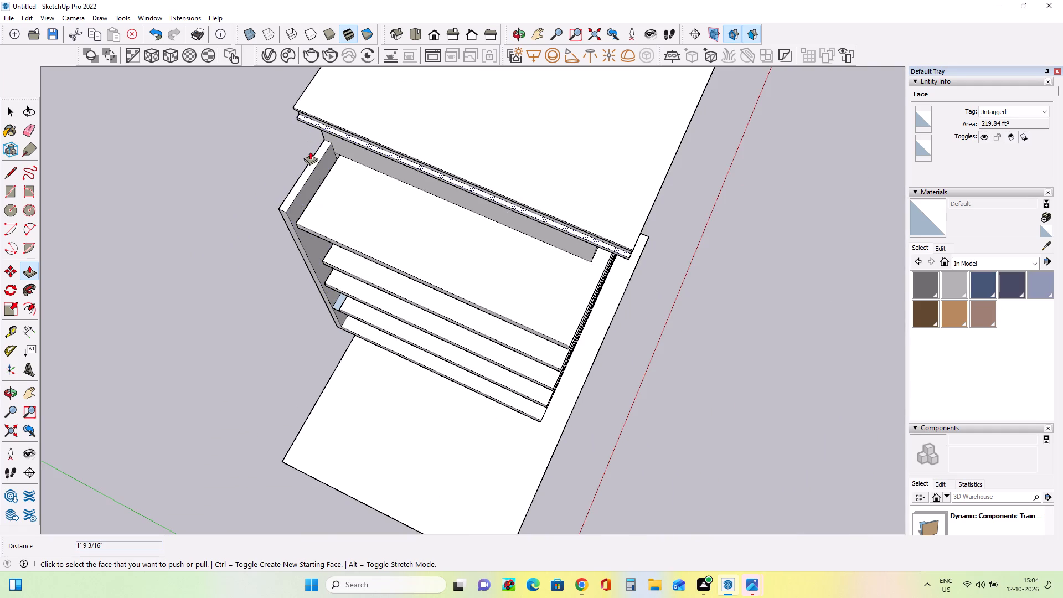
scroll(354, 213, down, 8)
scroll(89, 214, up, 6)
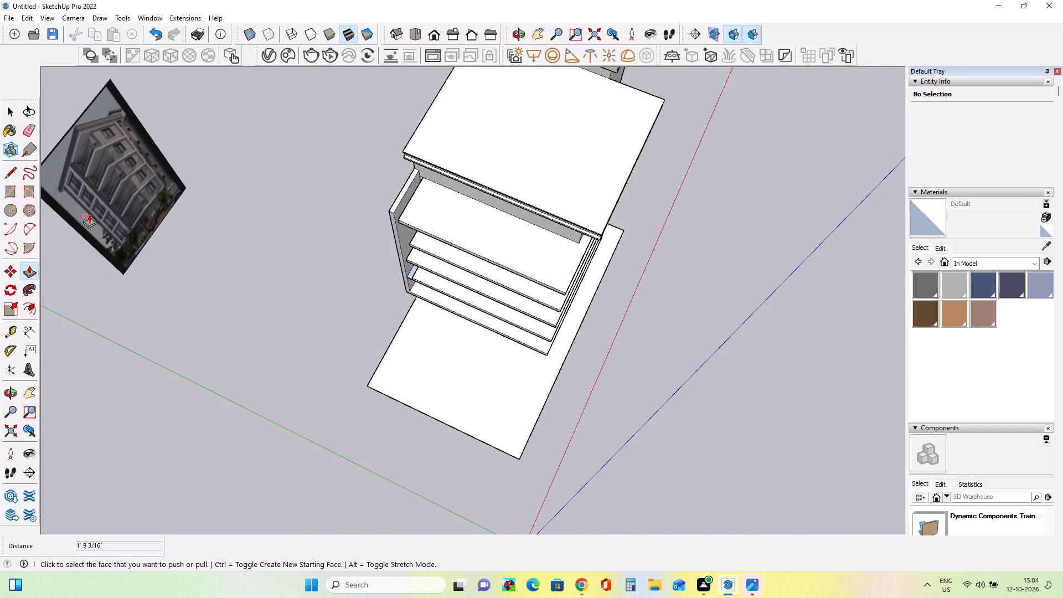
scroll(89, 214, up, 3)
scroll(89, 214, down, 4)
middle_drag(426, 294, 460, 119)
middle_click(460, 119)
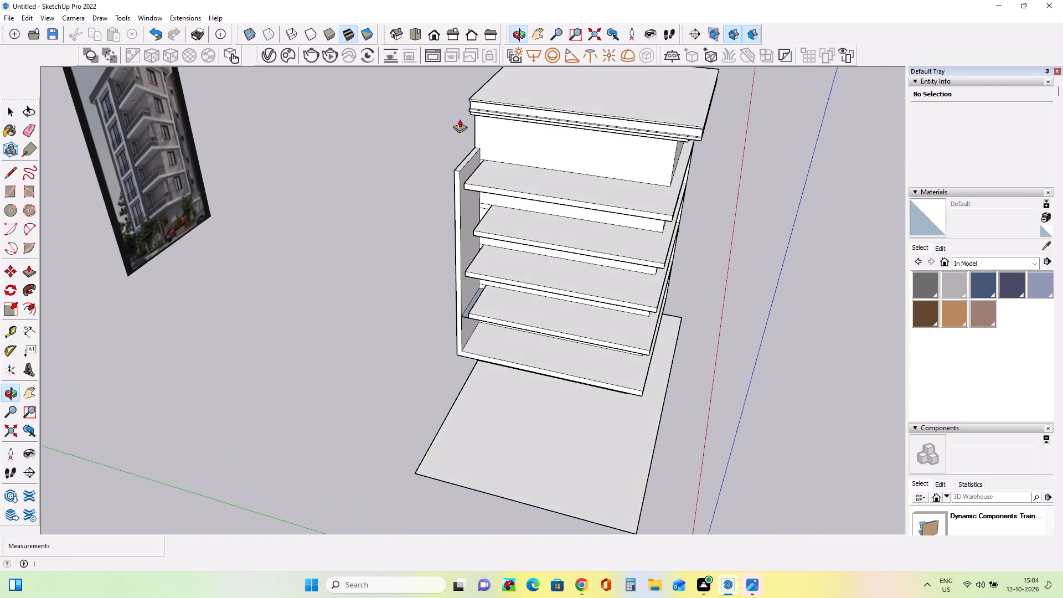
scroll(463, 133, up, 7)
click(479, 167)
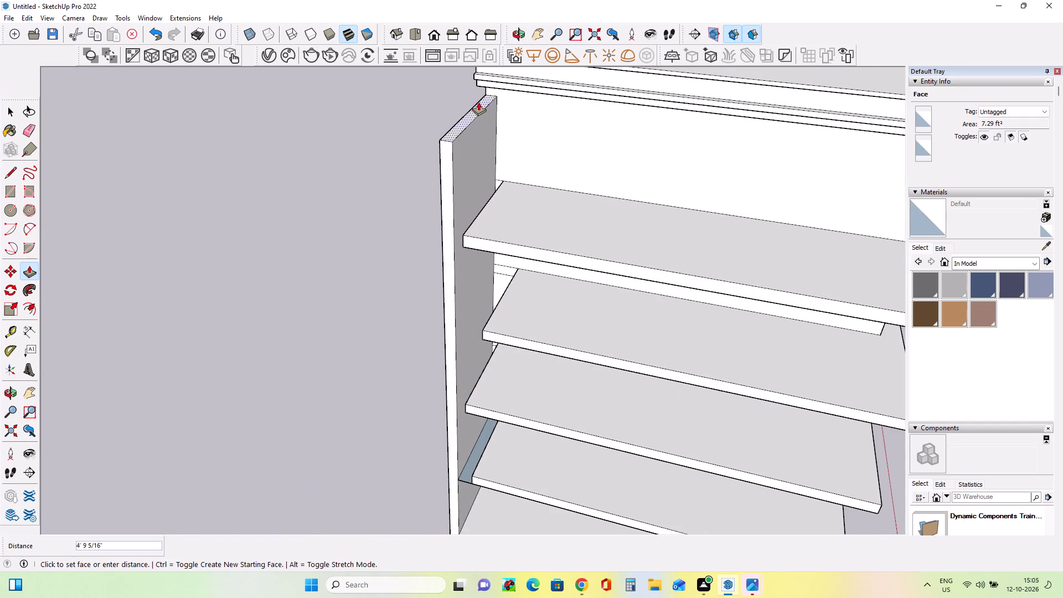
click(478, 102)
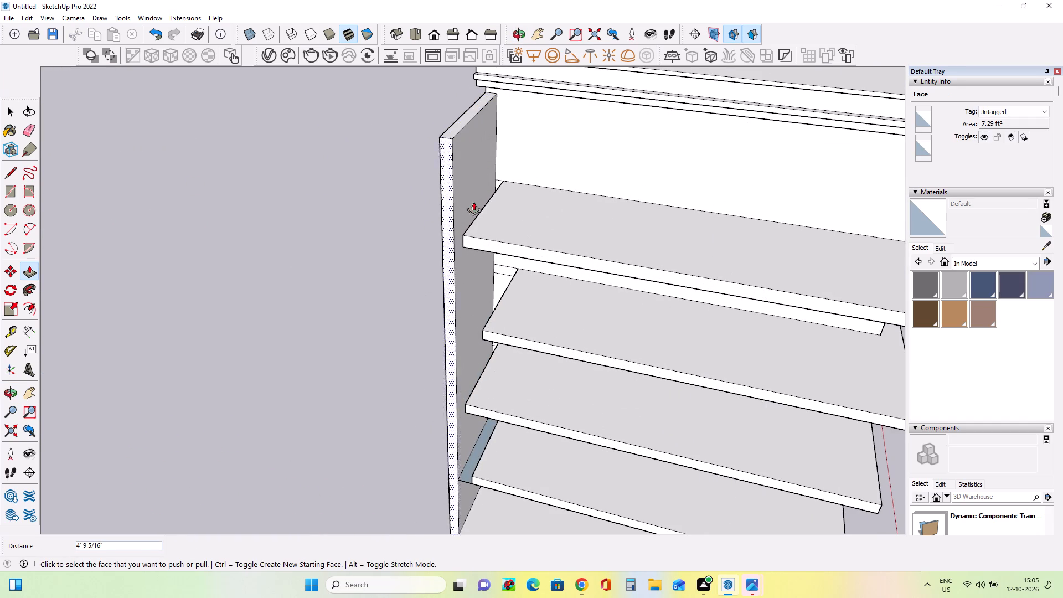
click(465, 119)
drag(469, 86, 475, 90)
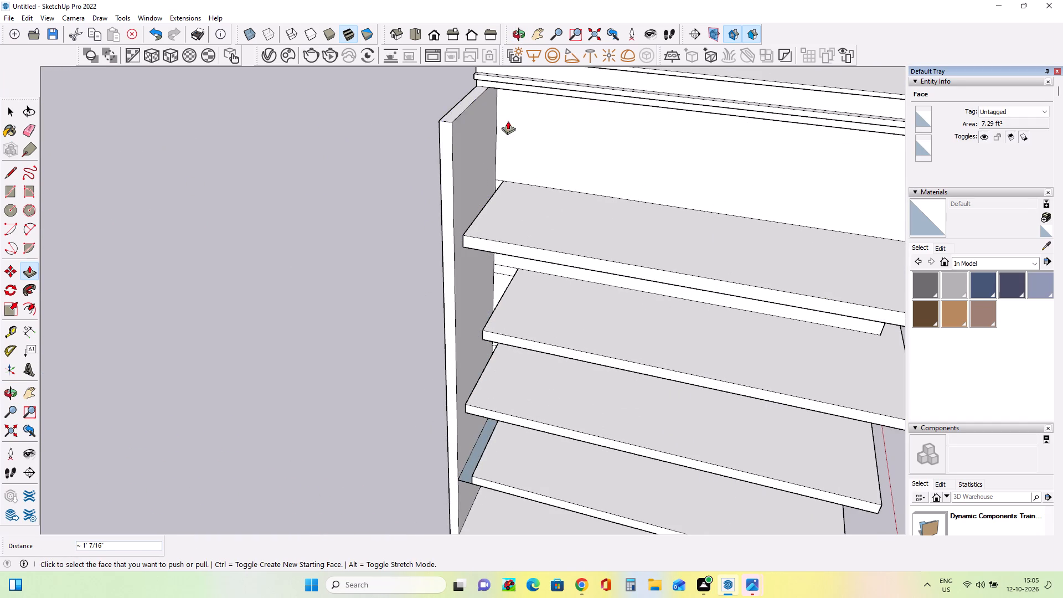
Examine the side wall and roof cornice against the reference image.
scroll(614, 193, down, 13)
scroll(349, 146, up, 9)
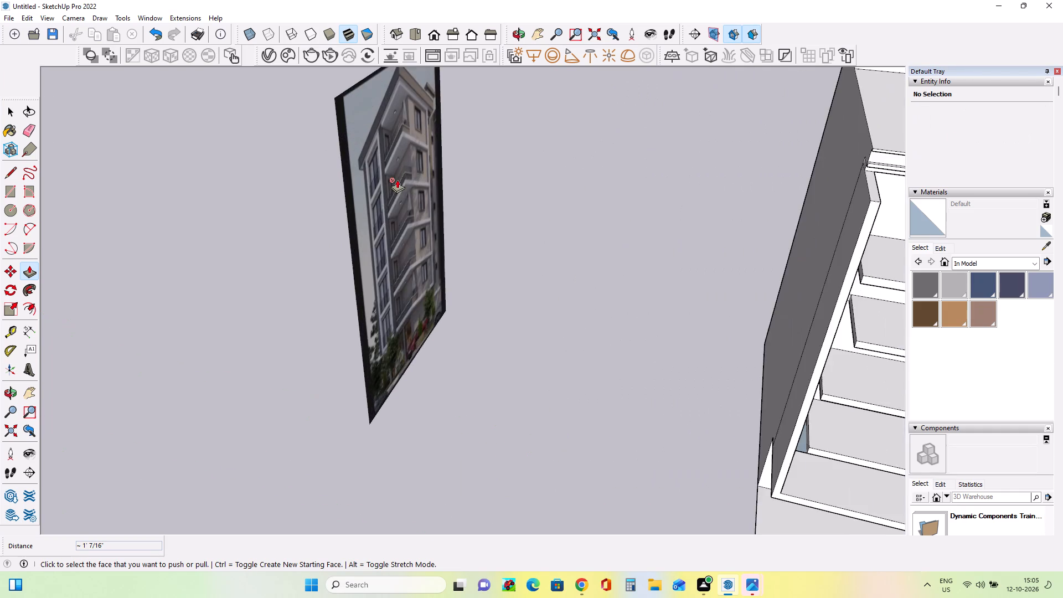
scroll(397, 179, up, 6)
scroll(397, 179, down, 15)
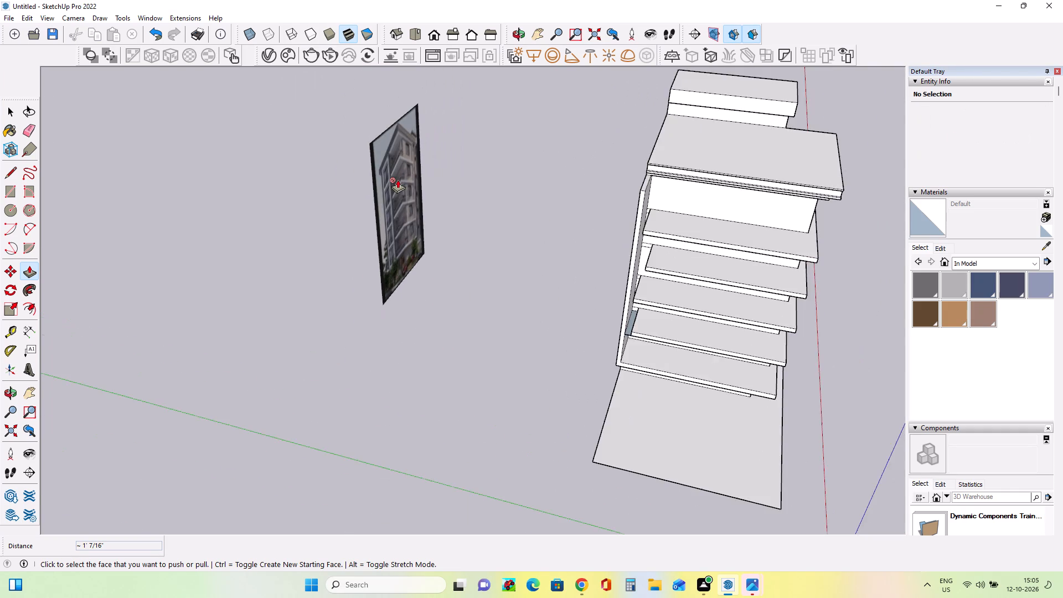
scroll(398, 179, down, 4)
middle_drag(654, 204, 667, 68)
scroll(602, 157, up, 7)
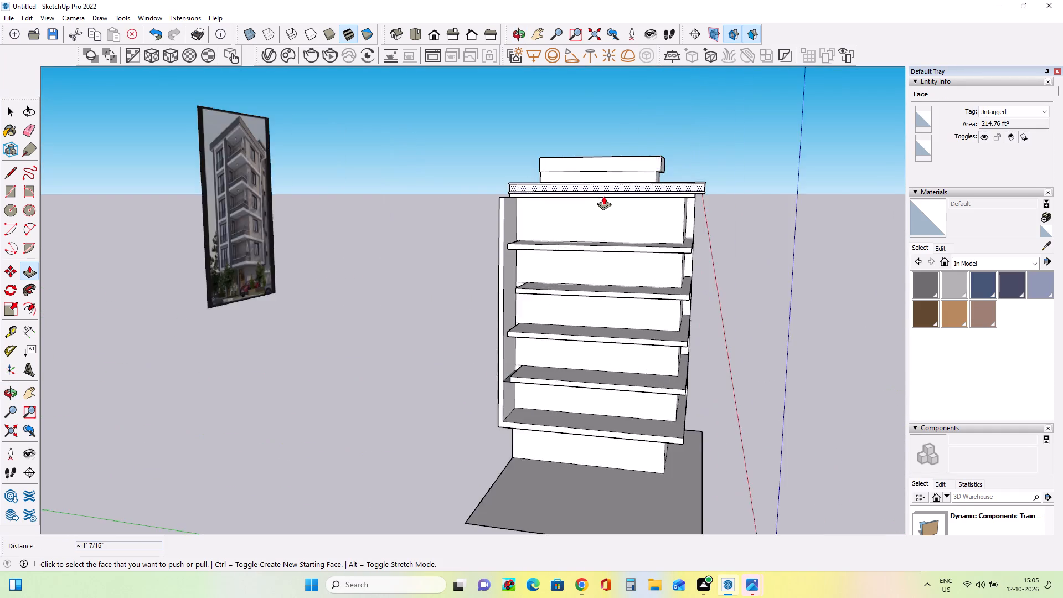
scroll(603, 196, up, 3)
middle_drag(622, 226, 614, 143)
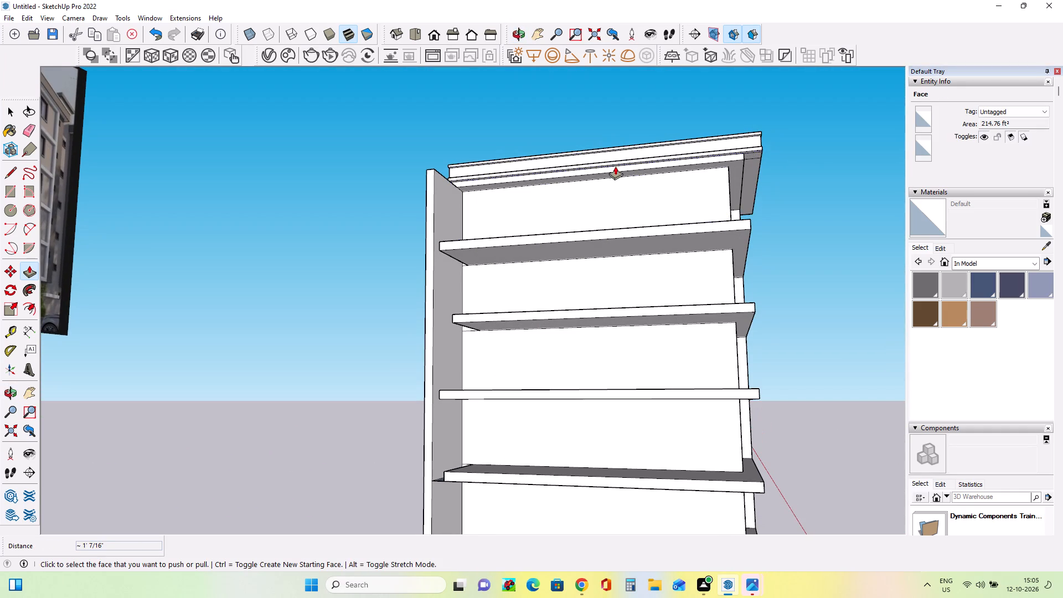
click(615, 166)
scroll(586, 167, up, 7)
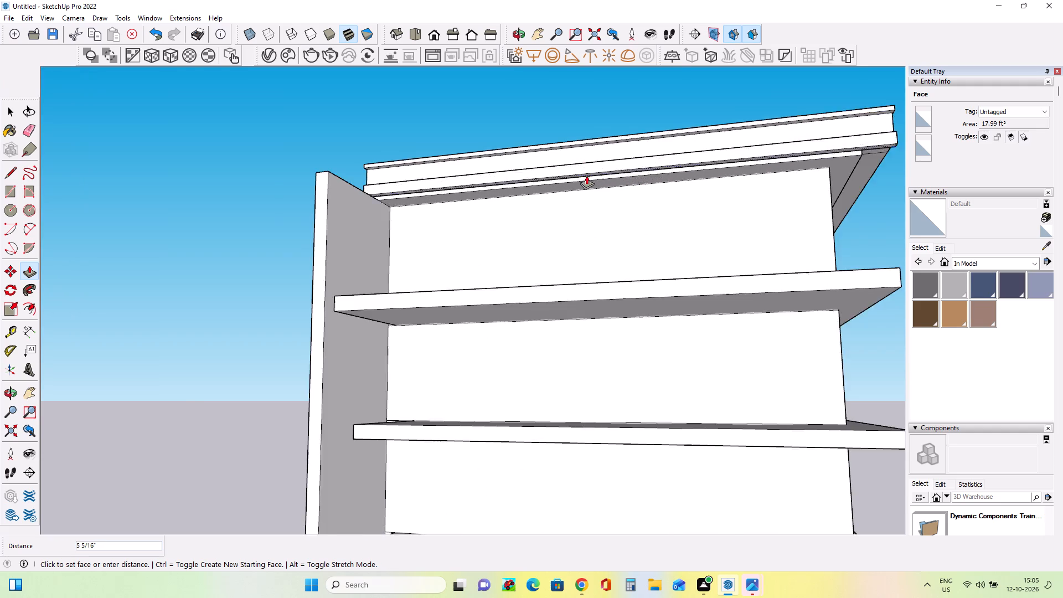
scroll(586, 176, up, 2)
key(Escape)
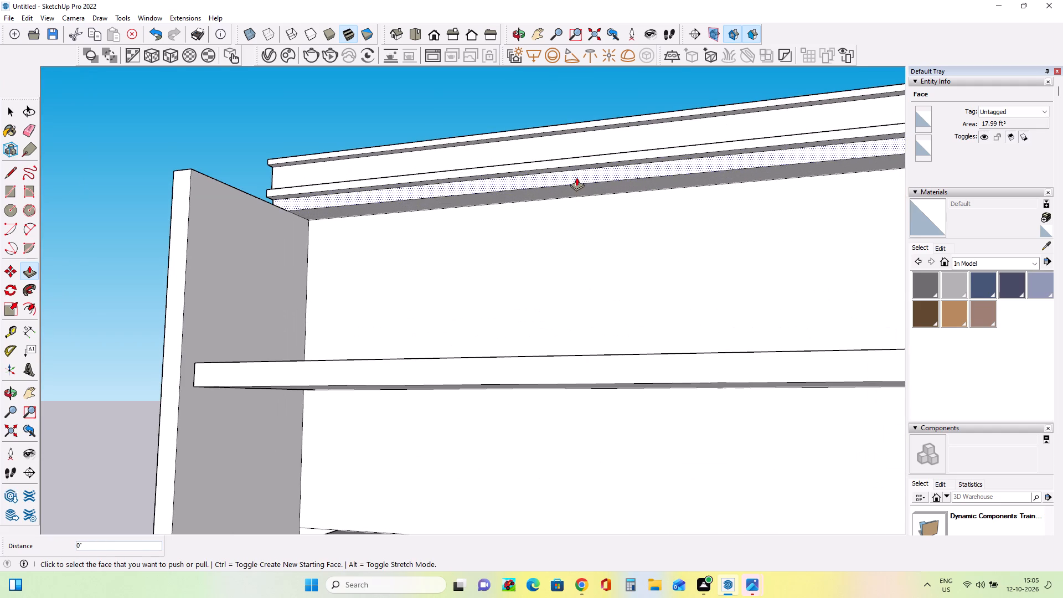
Pull the roof cornice's bottom band forward until it is flush with the side wall's front edge.
click(576, 177)
click(482, 178)
click(493, 181)
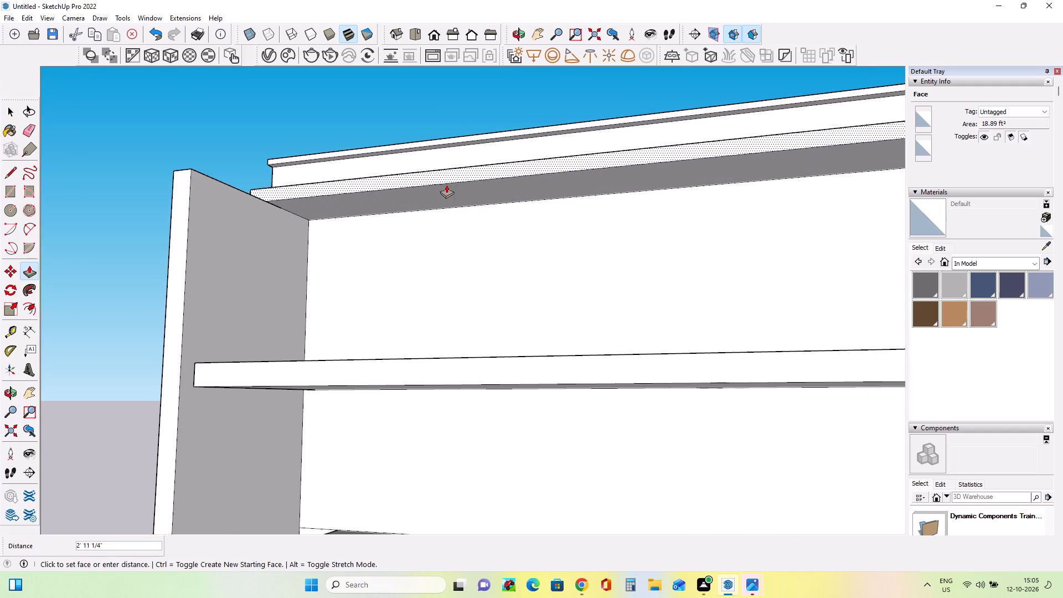
click(371, 194)
Pull the cornice's thin second band forward slightly past the bottom band and adjust its front face by about 1 9/16".
middle_drag(545, 189, 567, 311)
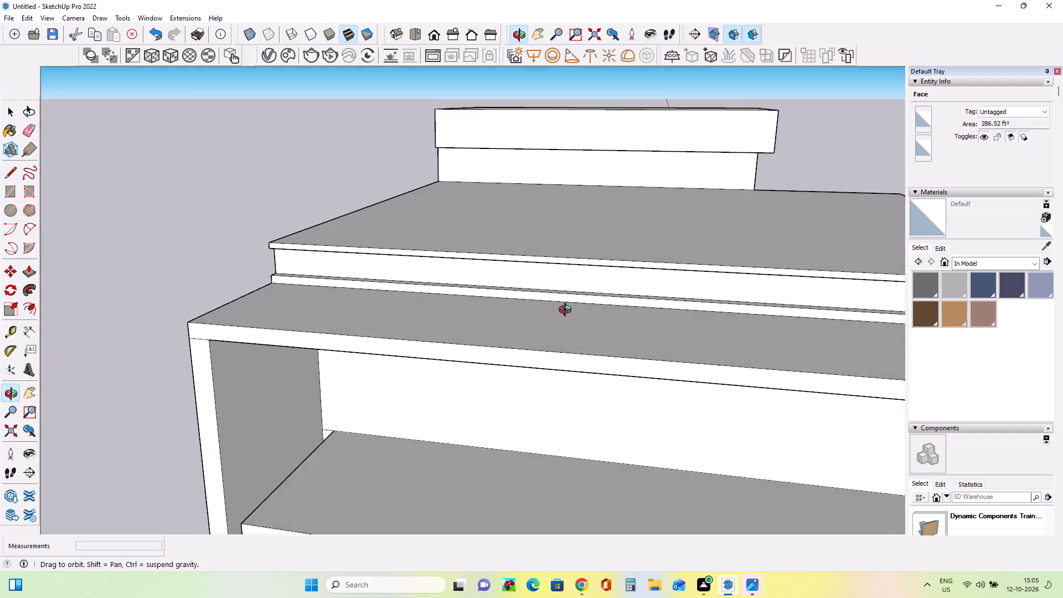
middle_drag(567, 311, 567, 319)
click(520, 306)
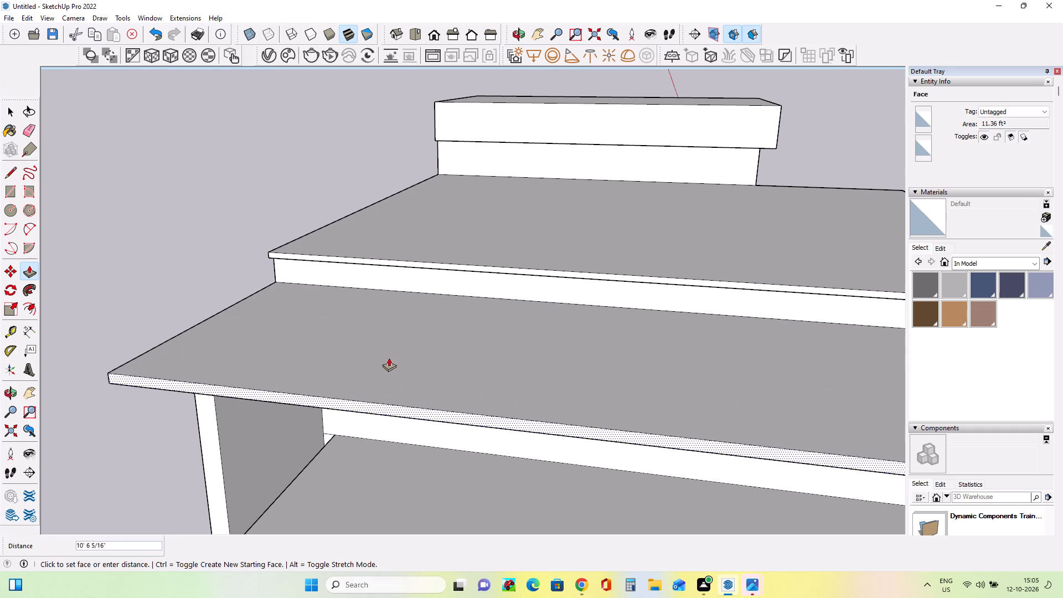
click(428, 323)
middle_drag(385, 369, 429, 300)
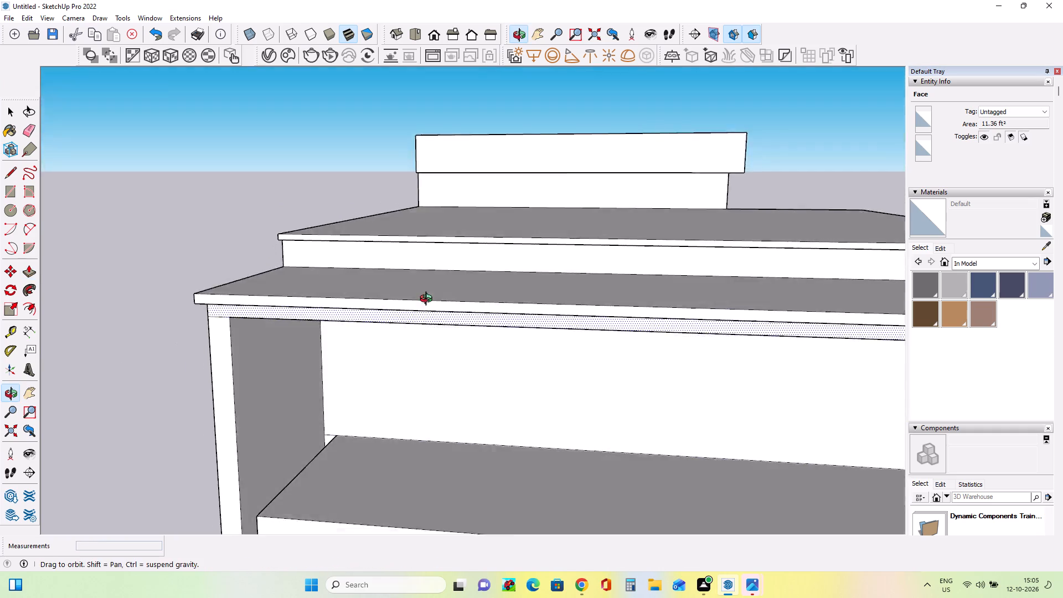
middle_drag(429, 300, 432, 290)
click(417, 243)
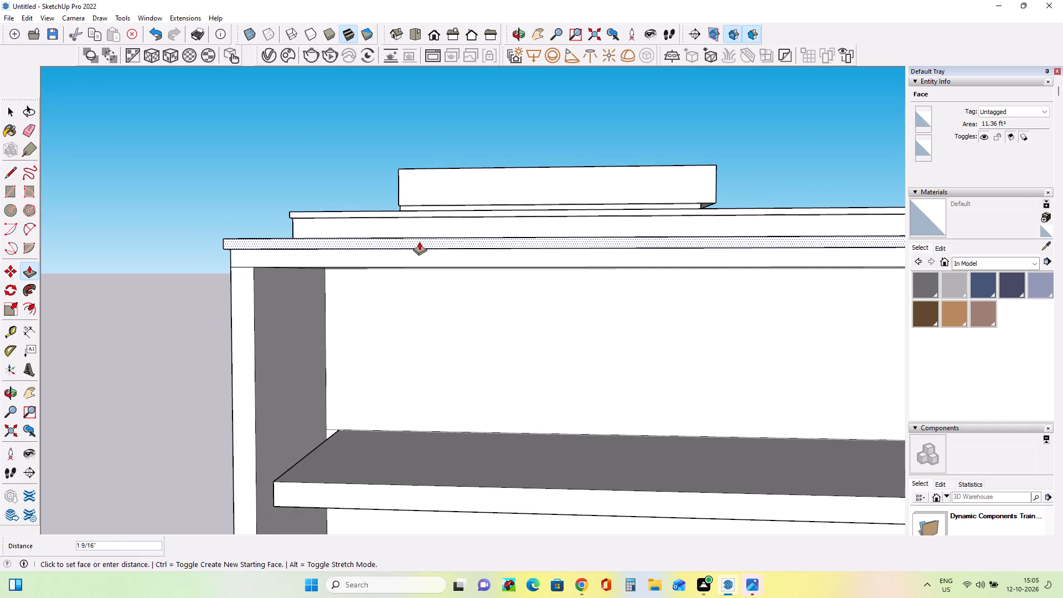
click(419, 241)
Pull the cornice's tall fascia forward about 6' 6 5/8" and its thin top edge about 6' 9 11/16".
middle_drag(500, 229, 508, 302)
click(493, 313)
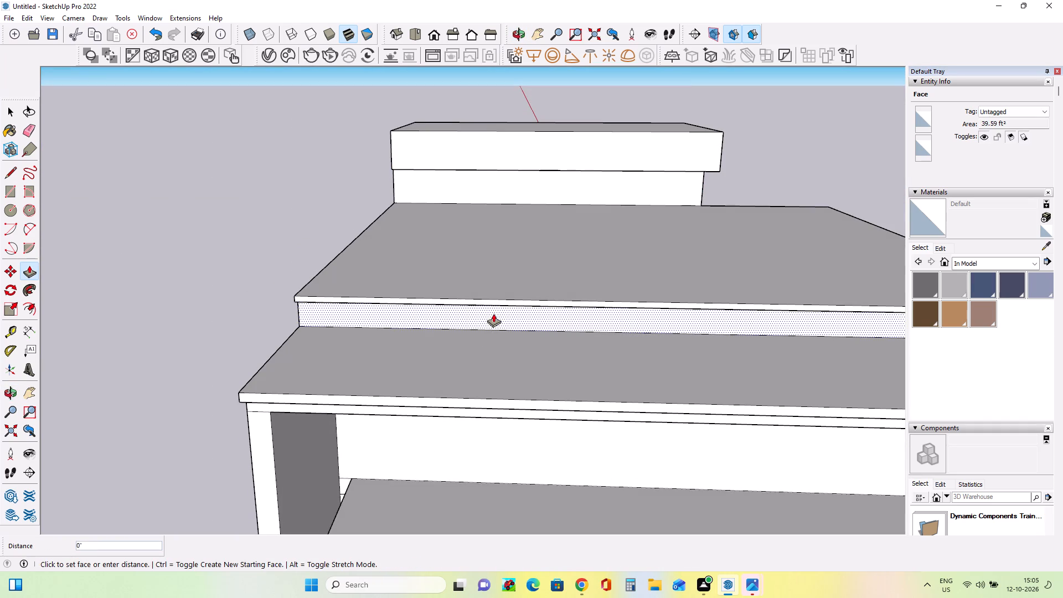
click(485, 327)
click(484, 306)
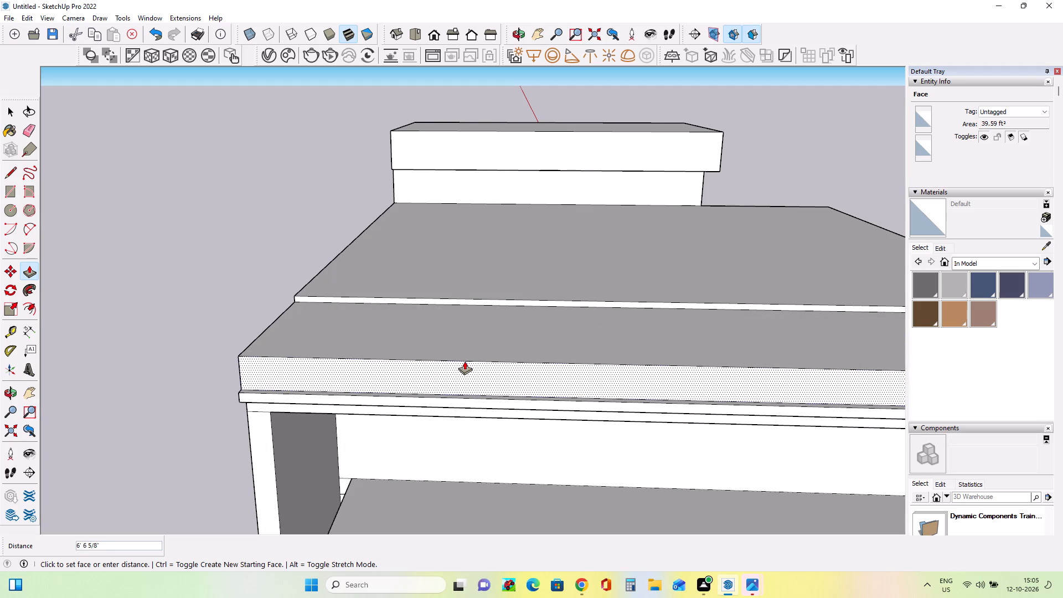
click(465, 361)
click(529, 303)
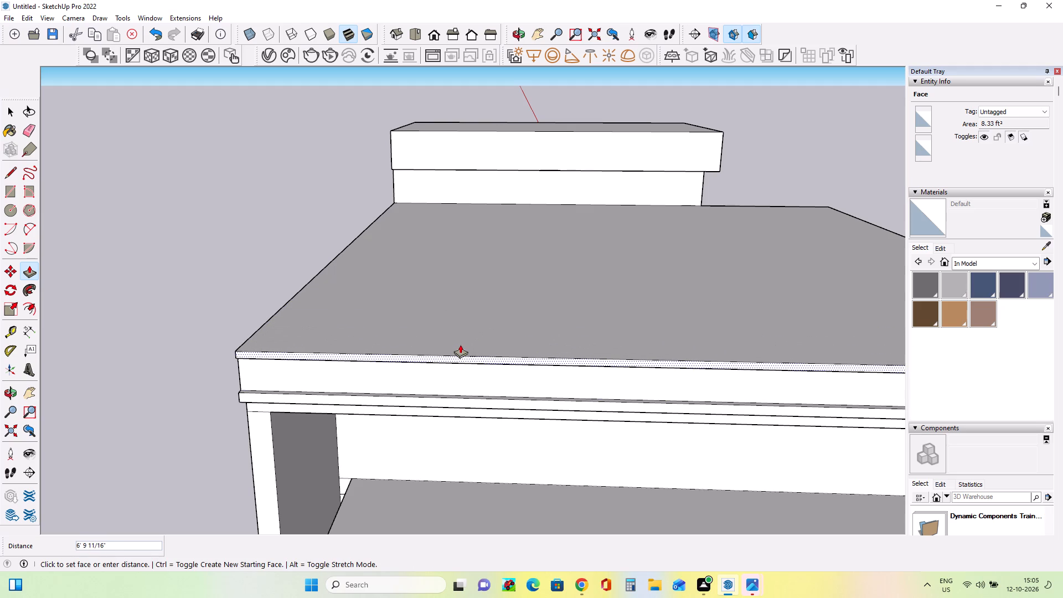
click(460, 344)
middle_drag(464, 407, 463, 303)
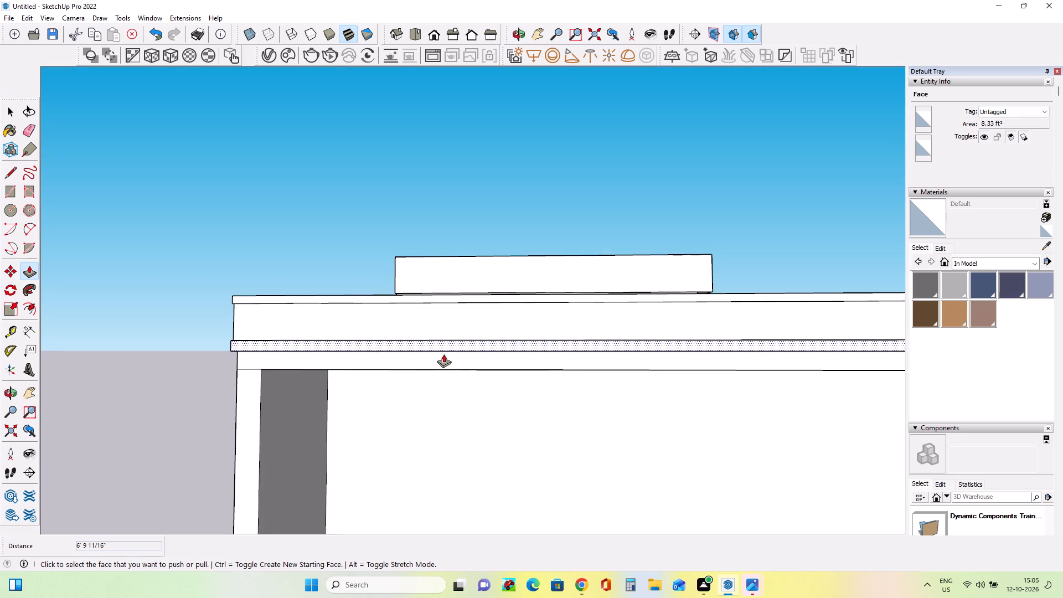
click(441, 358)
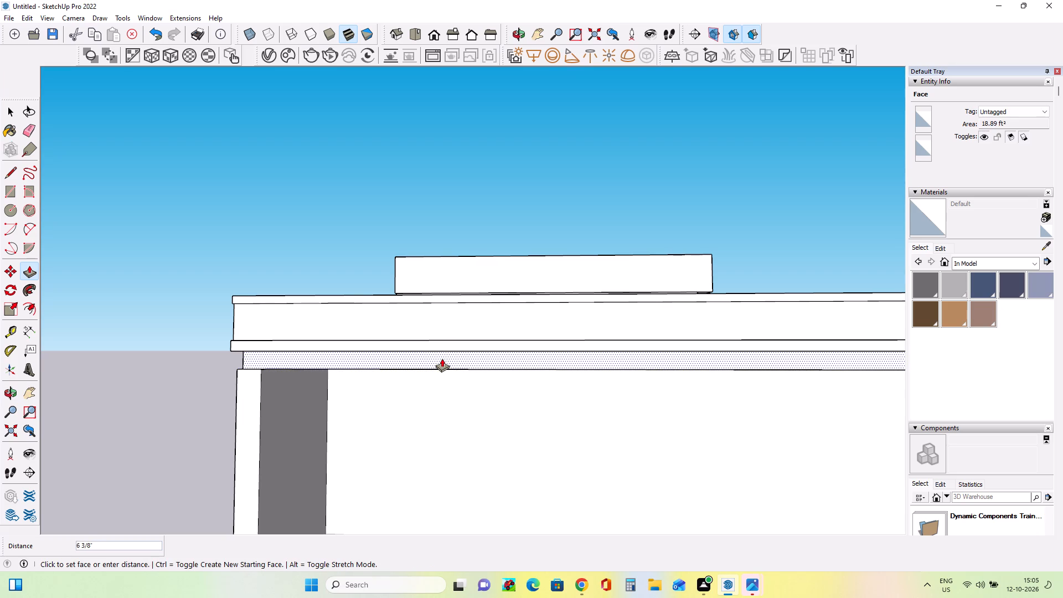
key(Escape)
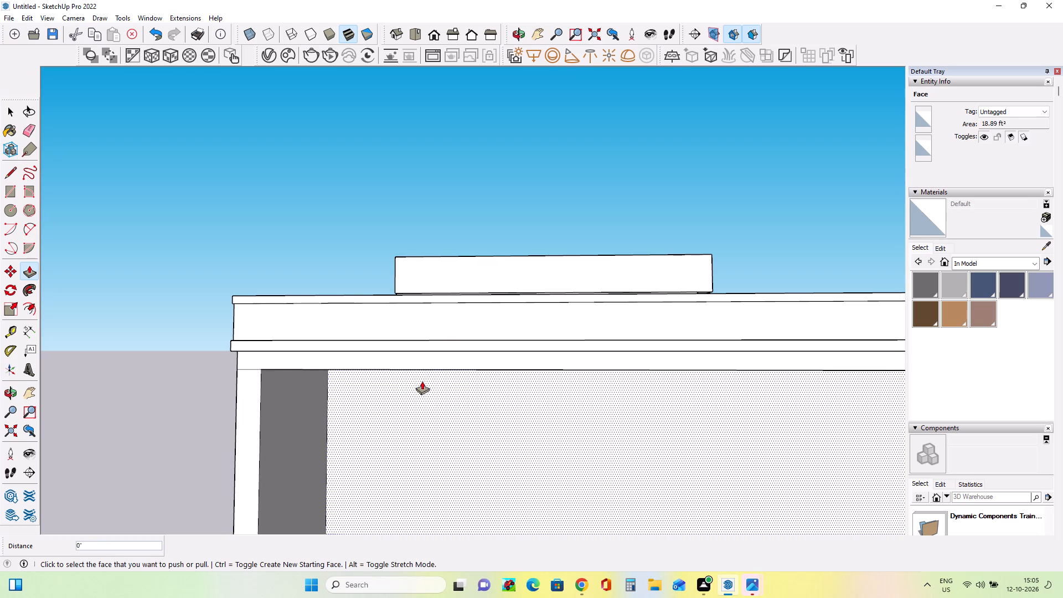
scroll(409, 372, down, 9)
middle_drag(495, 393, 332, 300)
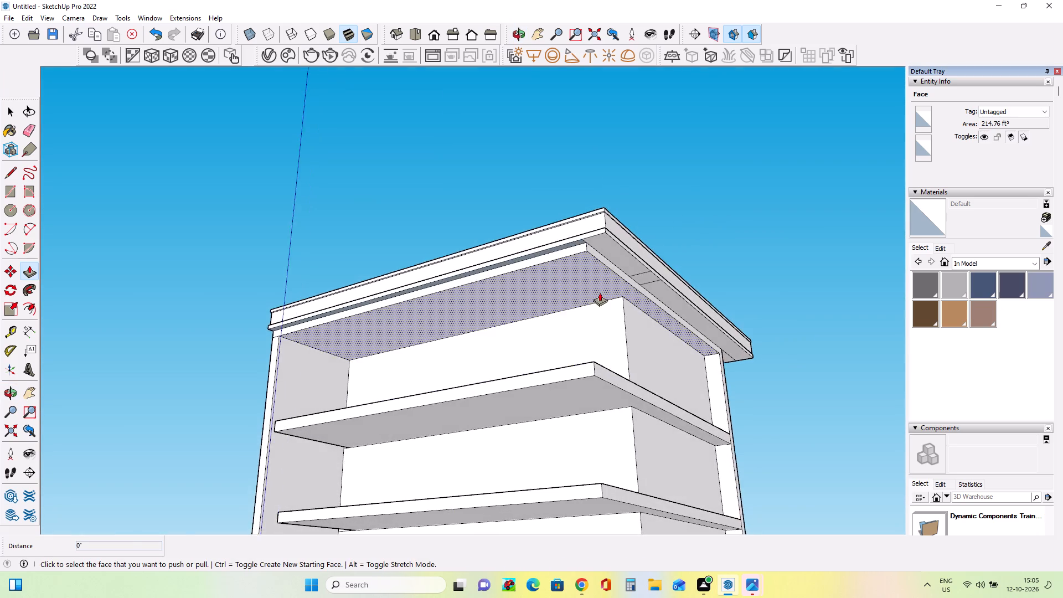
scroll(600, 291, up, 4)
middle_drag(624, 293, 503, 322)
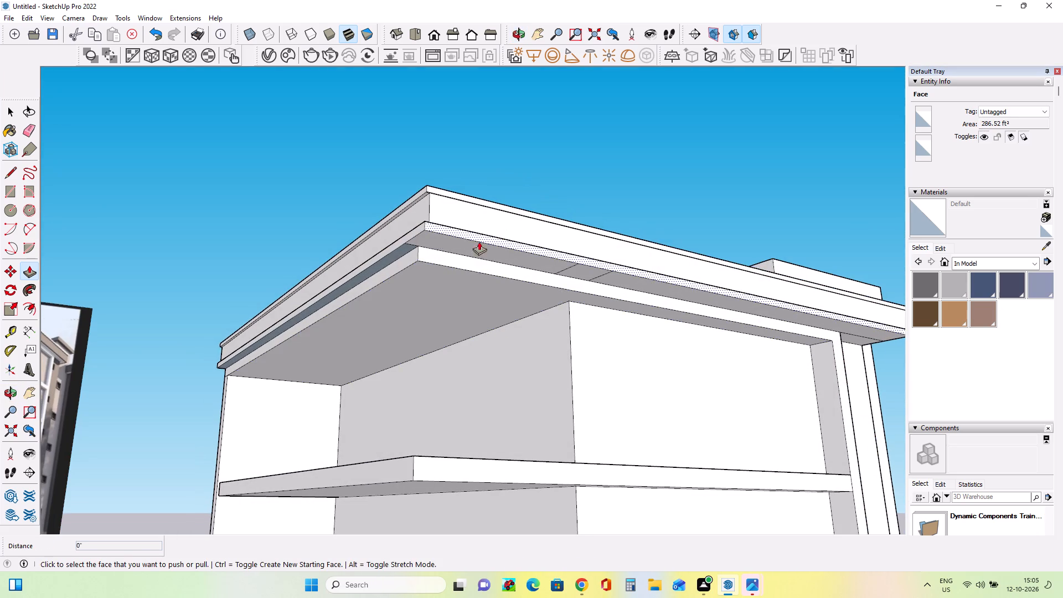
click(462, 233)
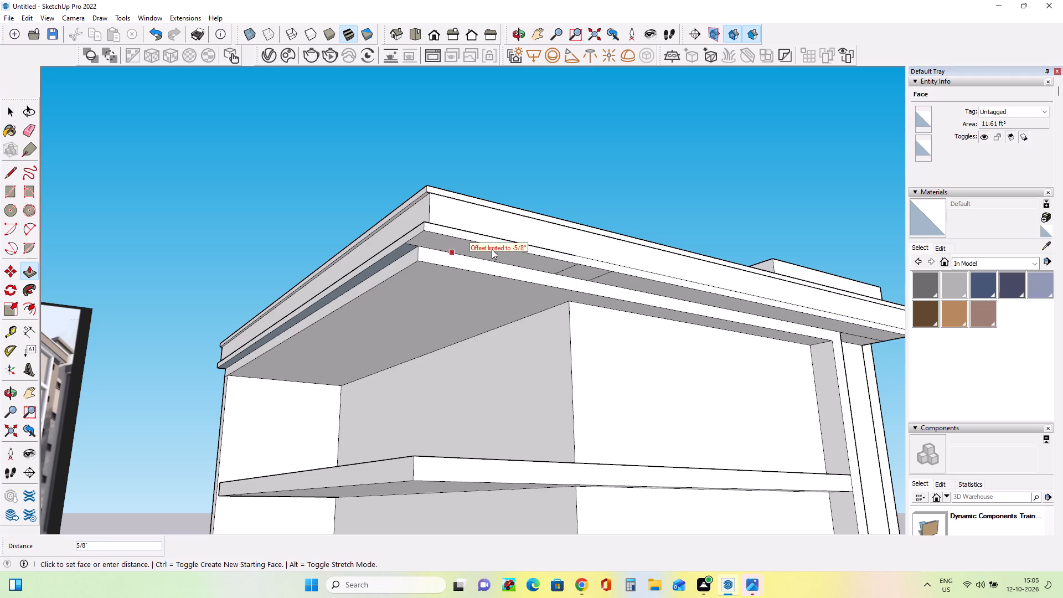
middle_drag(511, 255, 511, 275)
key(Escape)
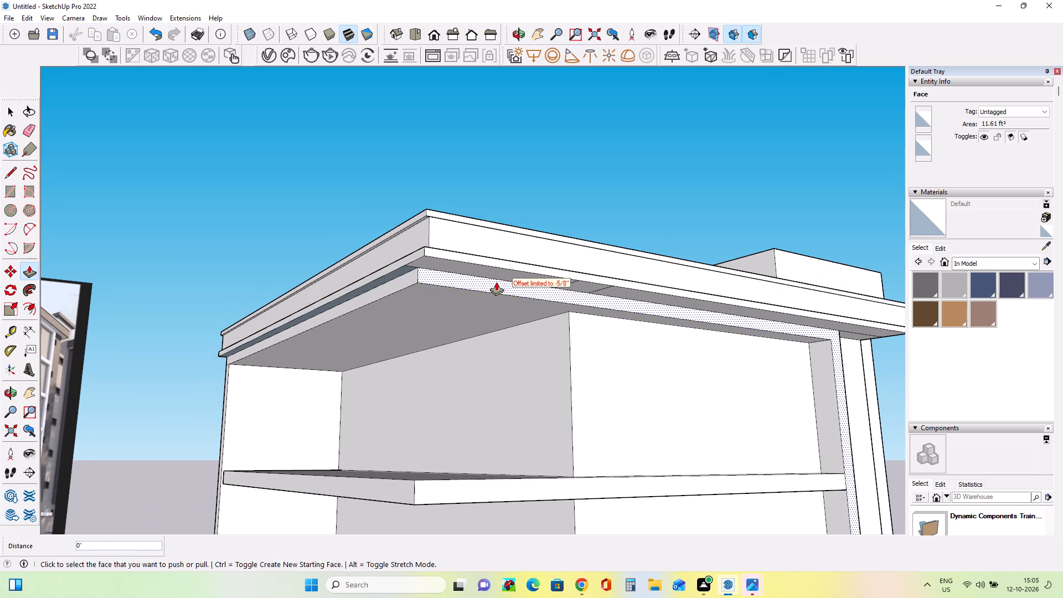
Extrude the joined face of the bottom cornice band and upper wall strip outward about 7 3/8" on the building's other side.
click(496, 284)
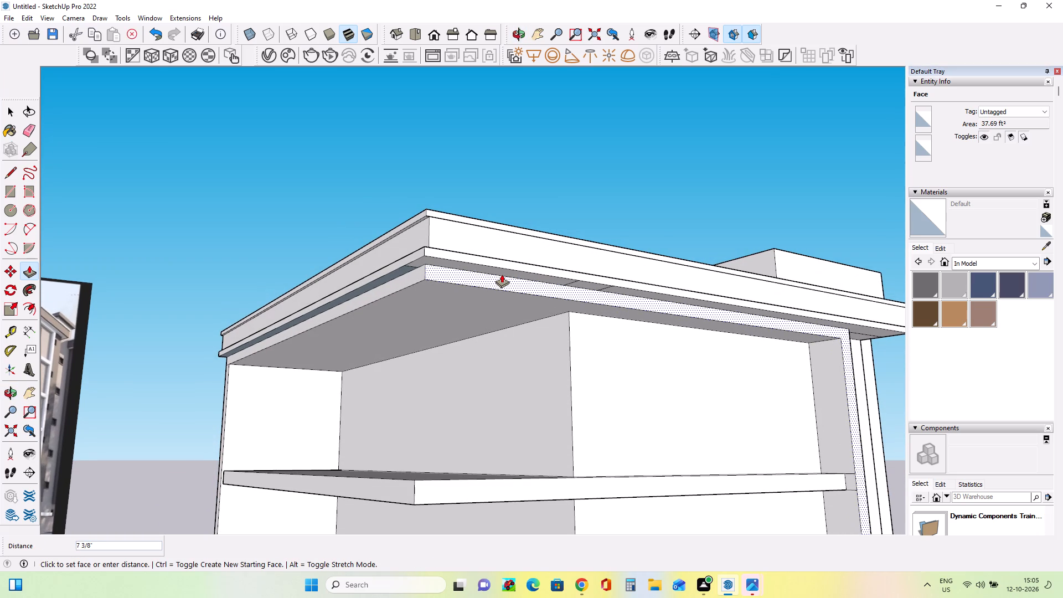
click(502, 274)
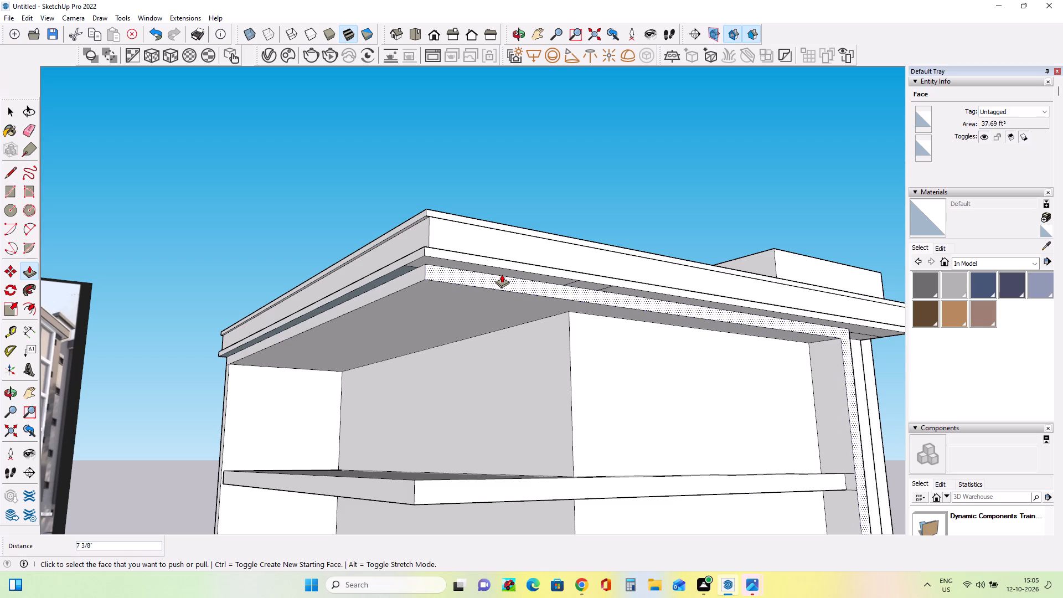
Pull the second balcony slab's outer edge and the wall strip above it outward about 7 3/8" on the same side.
middle_drag(479, 327, 523, 265)
scroll(520, 269, down, 4)
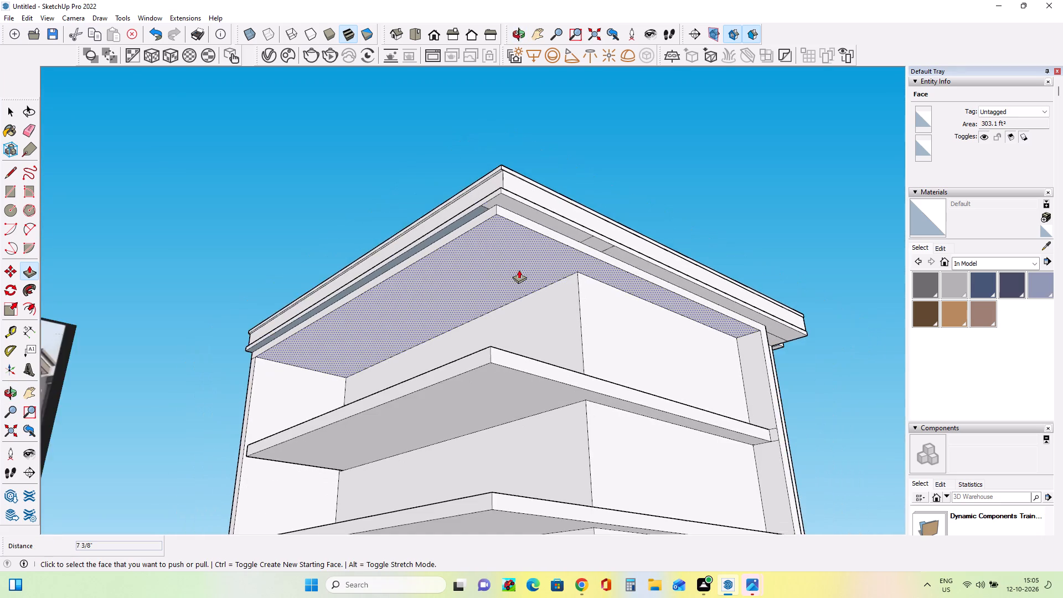
scroll(519, 270, down, 4)
middle_drag(688, 448, 505, 462)
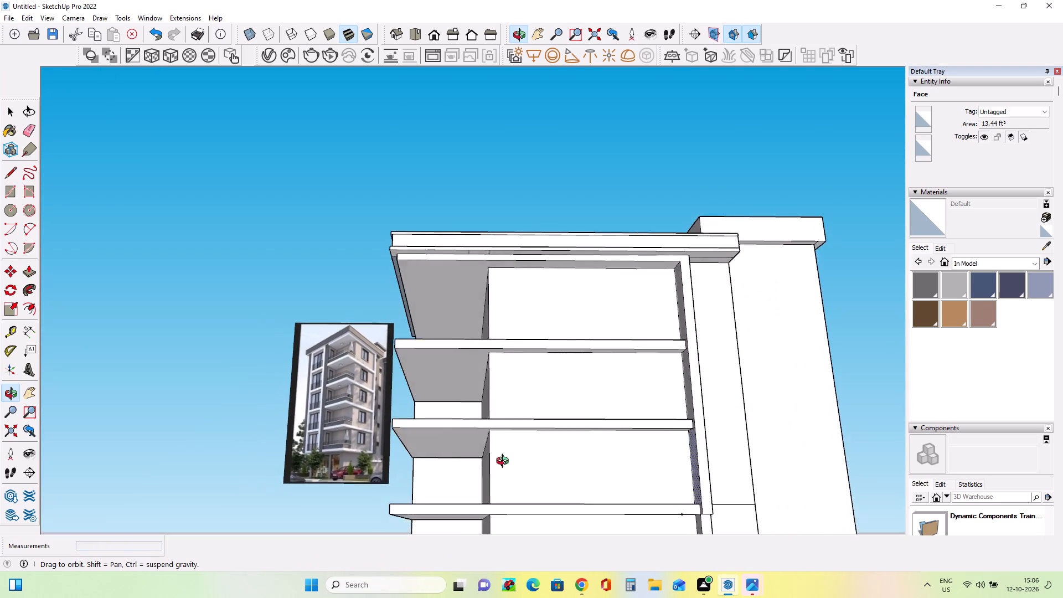
middle_drag(505, 462, 559, 391)
scroll(559, 390, down, 5)
click(681, 466)
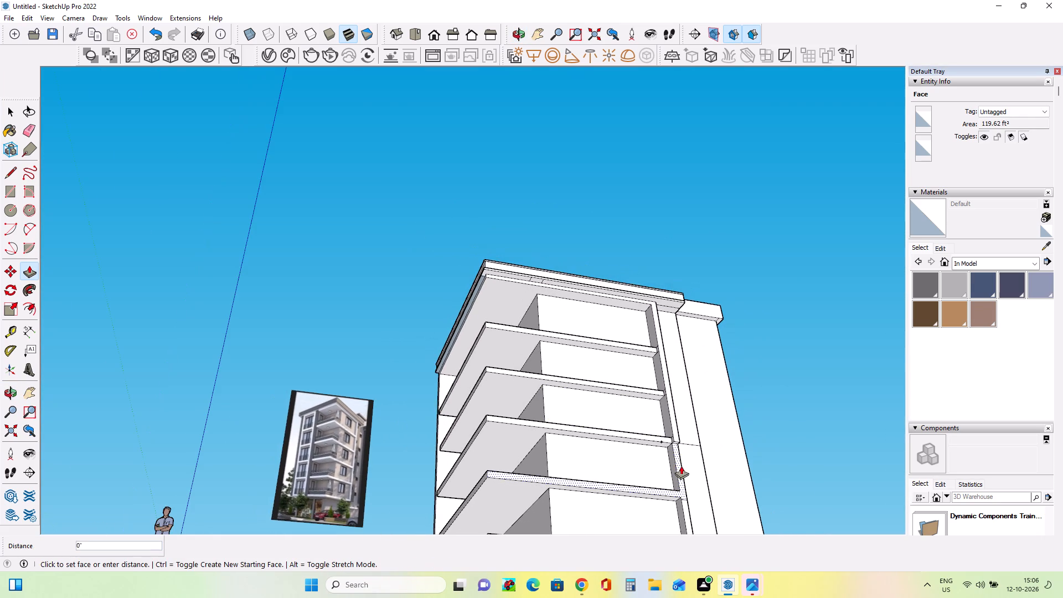
click(671, 427)
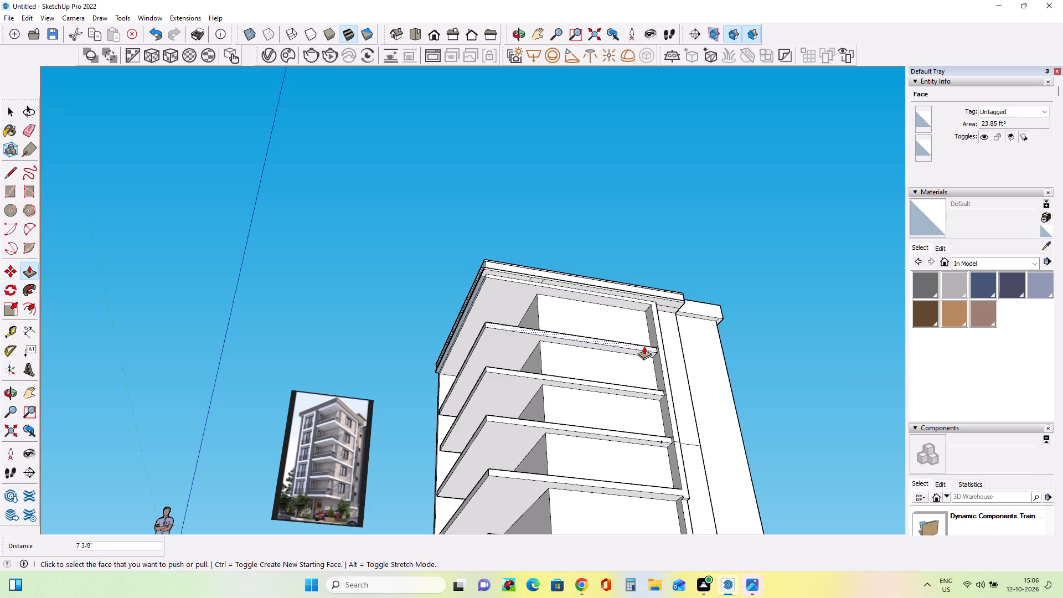
Pull the outer edges of the topmost, third and fourth balcony slabs outward about 7 3/8" each on the same side.
click(644, 346)
click(666, 360)
scroll(646, 473, up, 3)
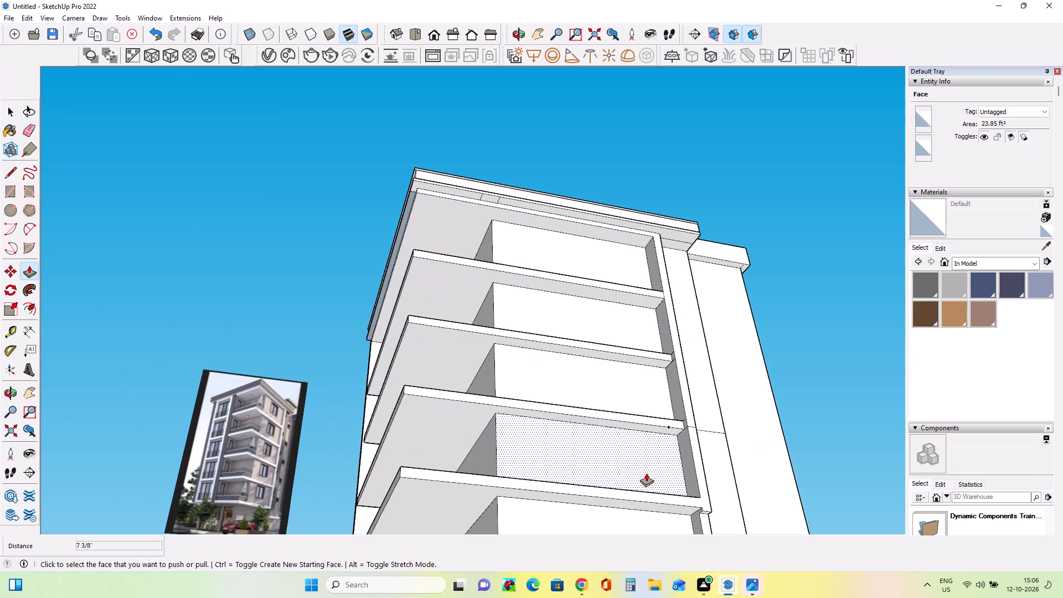
scroll(646, 473, up, 4)
click(672, 404)
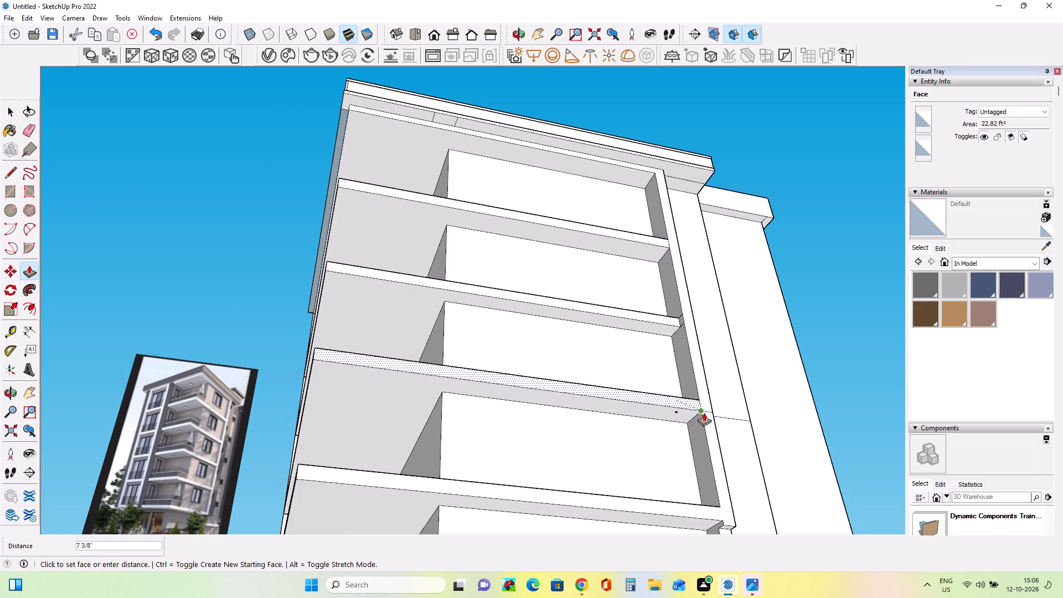
click(704, 413)
click(667, 319)
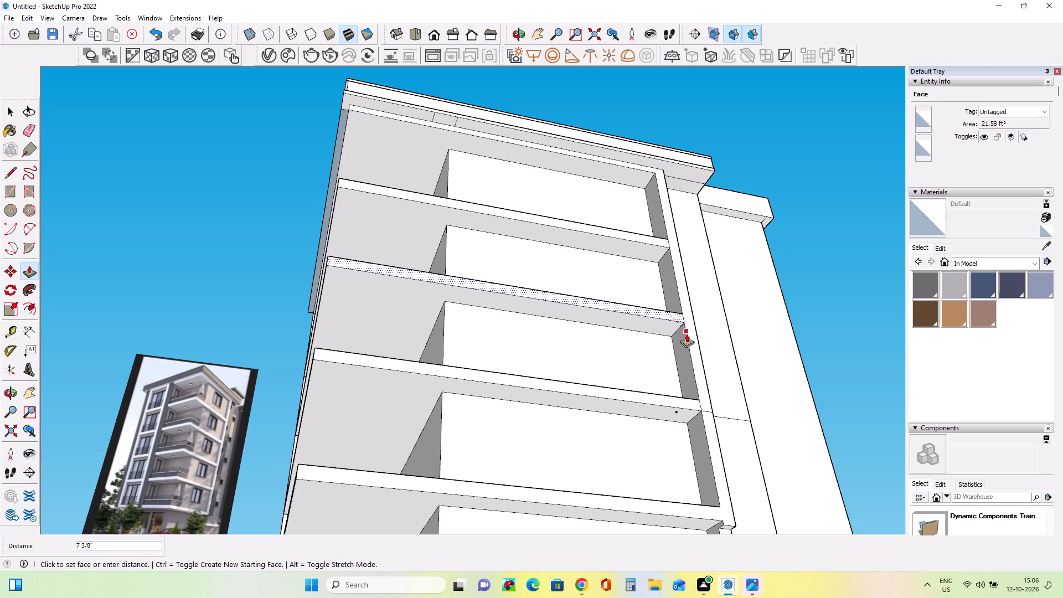
click(687, 334)
Pull the joined face of the lowest slab and wall strip outward about 1 1/16" and a further 6 5/16".
scroll(623, 400, down, 7)
scroll(672, 516, up, 4)
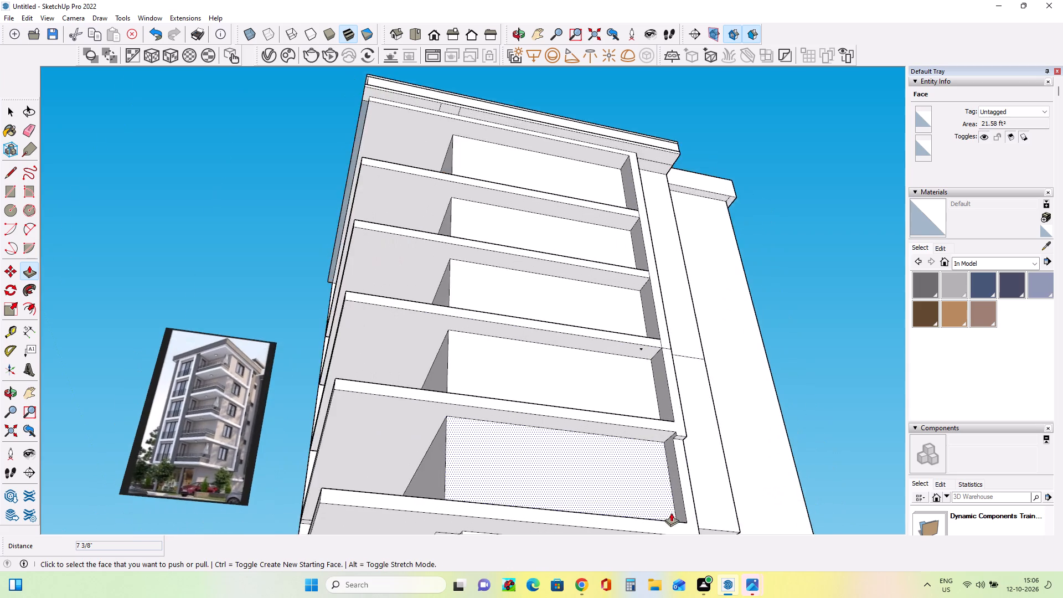
scroll(671, 513, up, 5)
click(685, 446)
click(688, 416)
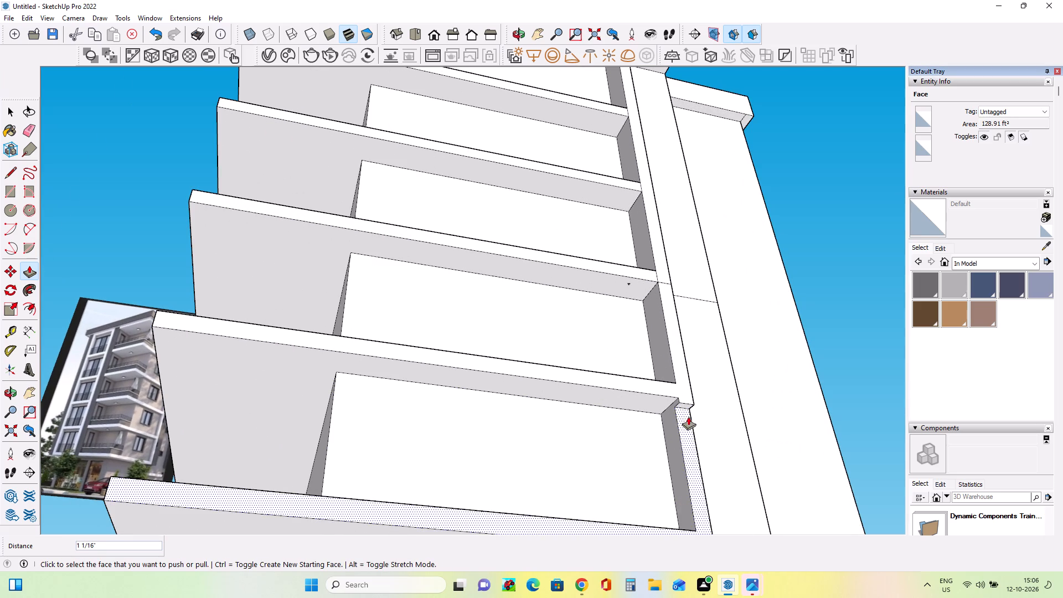
click(686, 393)
Examine the whole building's balcony slabs, walls and cornice beside the reference image.
scroll(606, 419, down, 4)
scroll(606, 419, up, 1)
scroll(606, 419, down, 2)
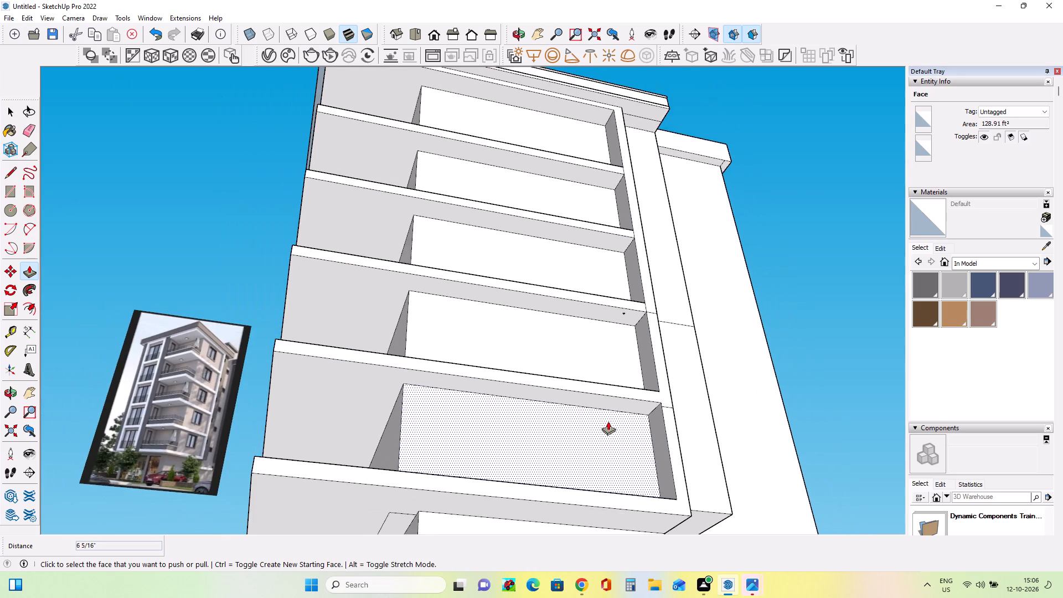
scroll(609, 421, down, 10)
middle_drag(587, 377, 637, 543)
scroll(533, 442, up, 4)
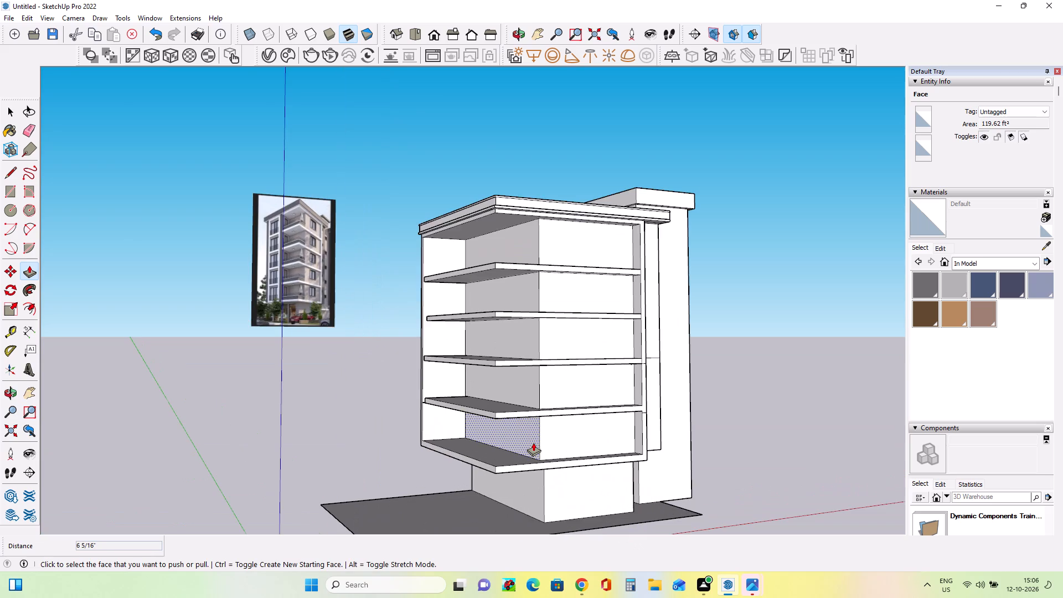
middle_drag(533, 442, 621, 445)
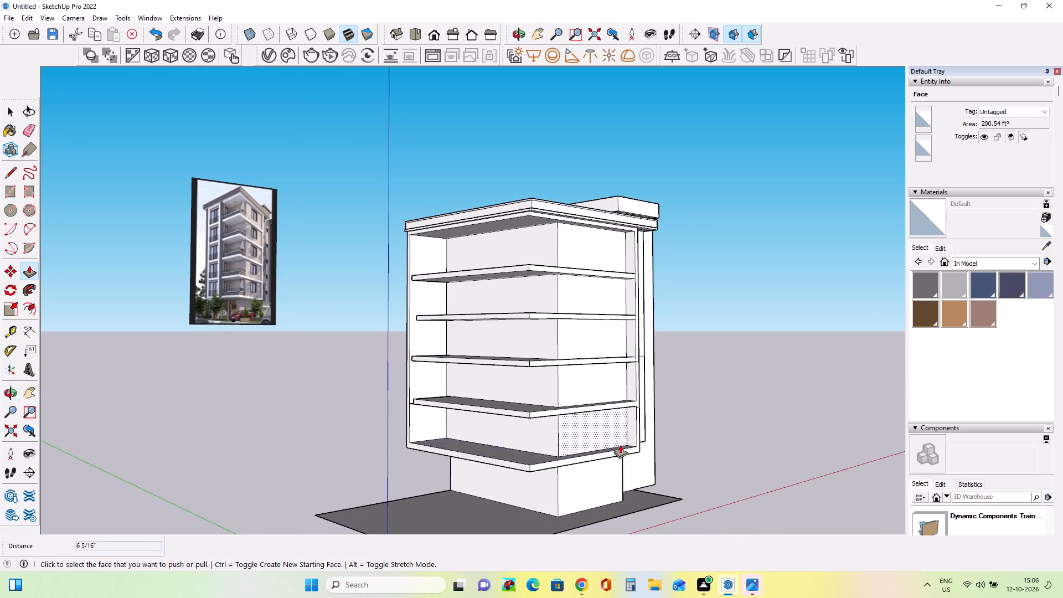
Pull the ground-floor wall's wide front face outward about 2' 6 15/16" beneath the lowest balcony slab.
middle_drag(515, 482, 592, 386)
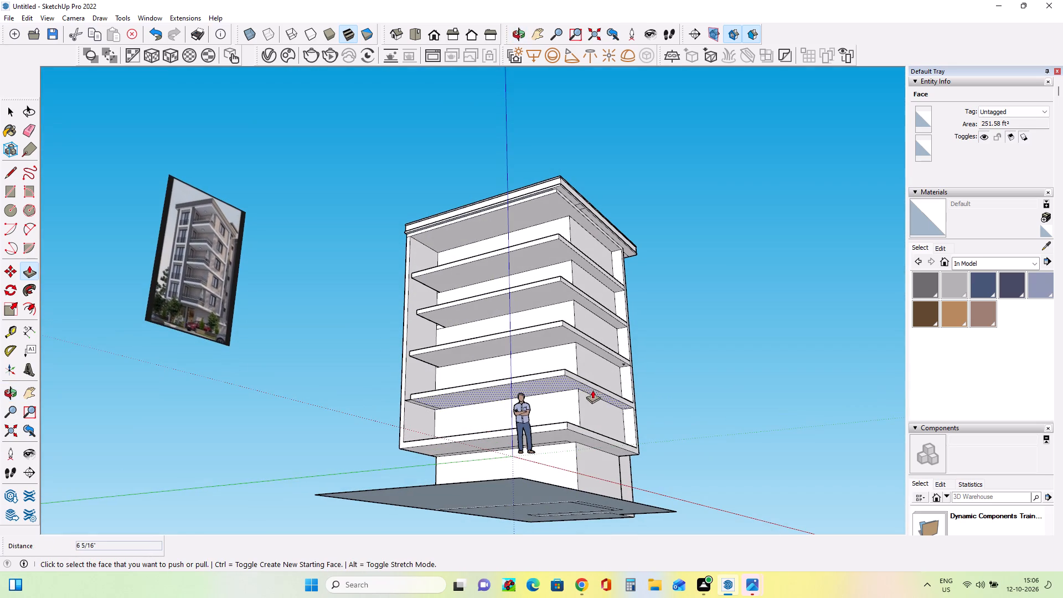
scroll(564, 465, up, 3)
middle_drag(581, 449, 583, 475)
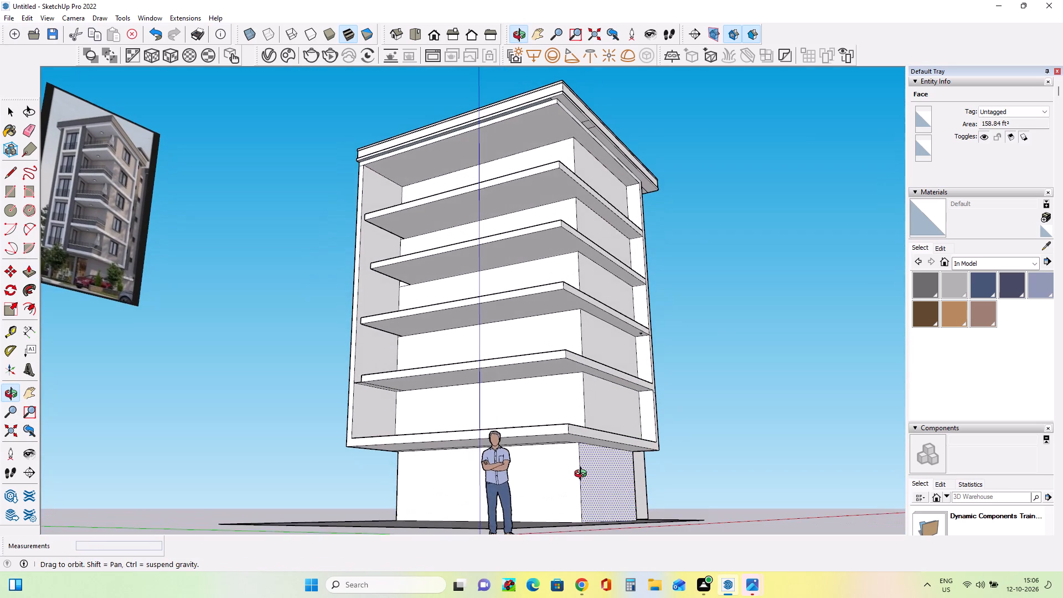
middle_drag(583, 475, 583, 476)
click(569, 465)
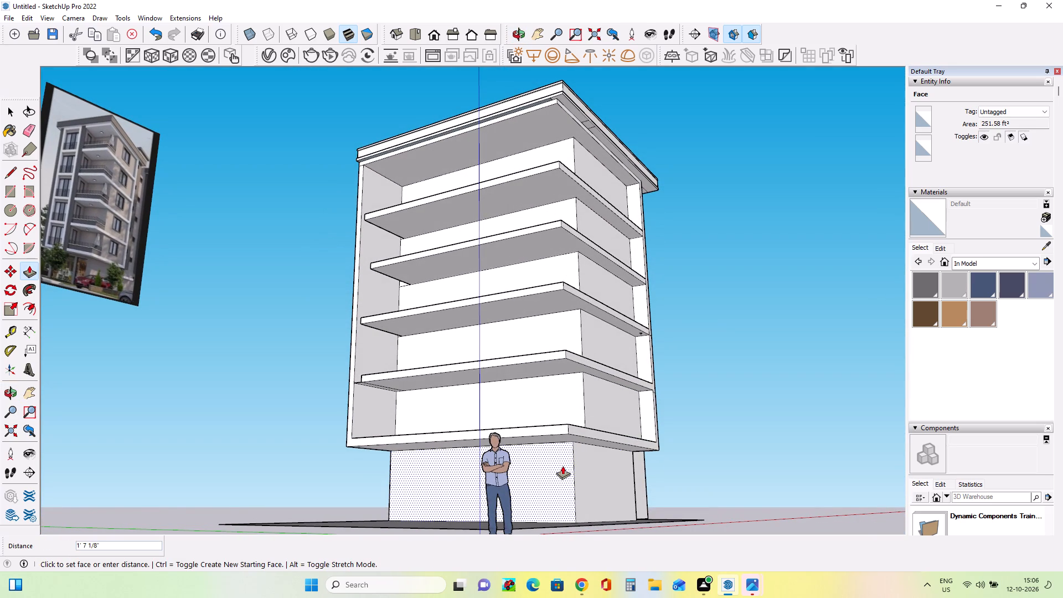
click(559, 467)
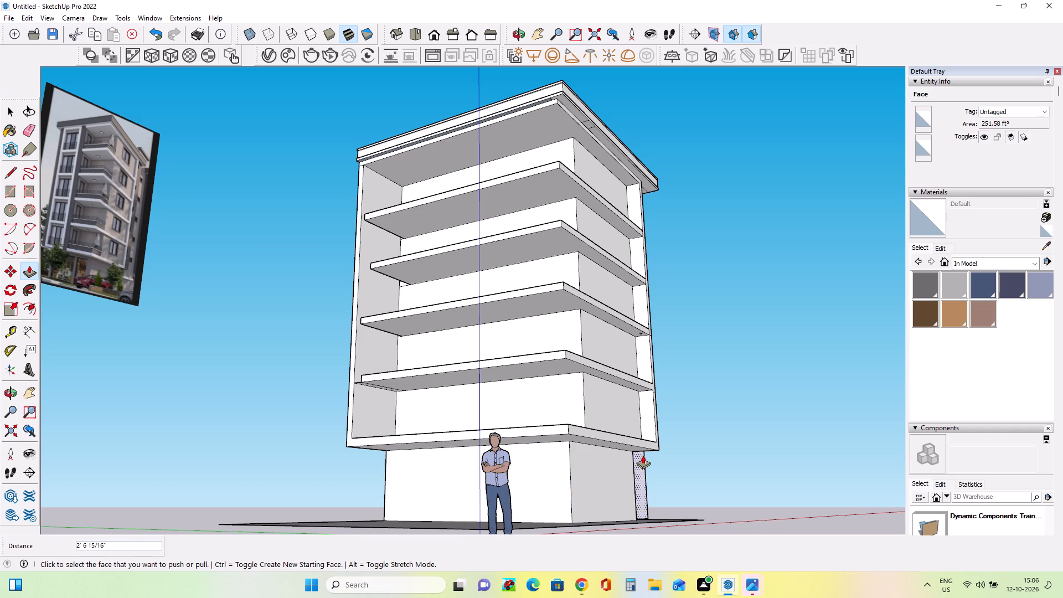
Pull the end face of the second balcony slab from the top about 1' 11 3/4" toward the side wall.
middle_drag(644, 455, 644, 520)
scroll(588, 448, down, 3)
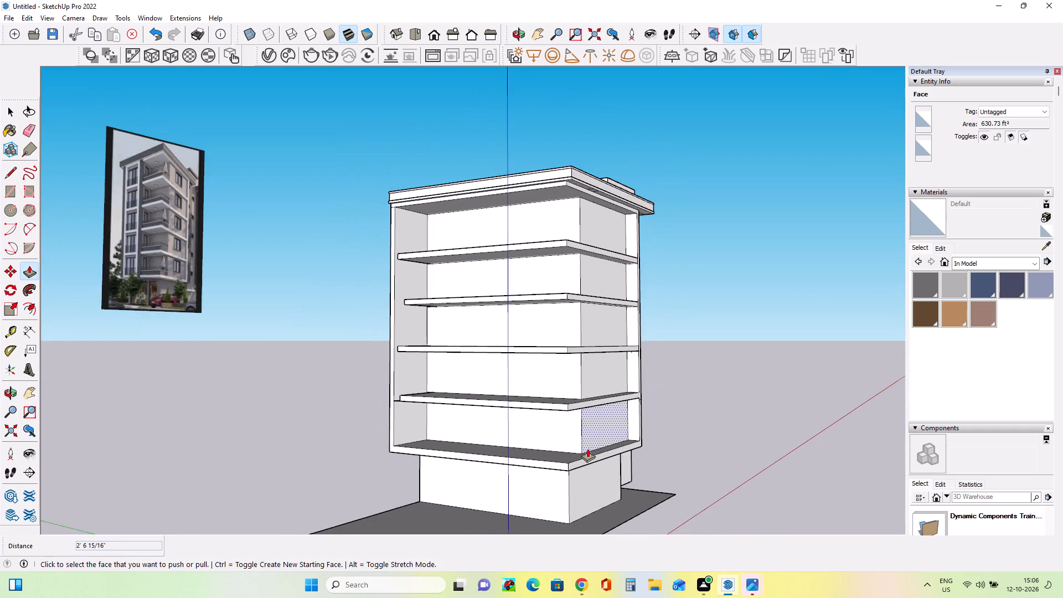
scroll(396, 343, up, 7)
scroll(431, 334, down, 1)
scroll(431, 334, up, 1)
middle_drag(461, 341, 512, 368)
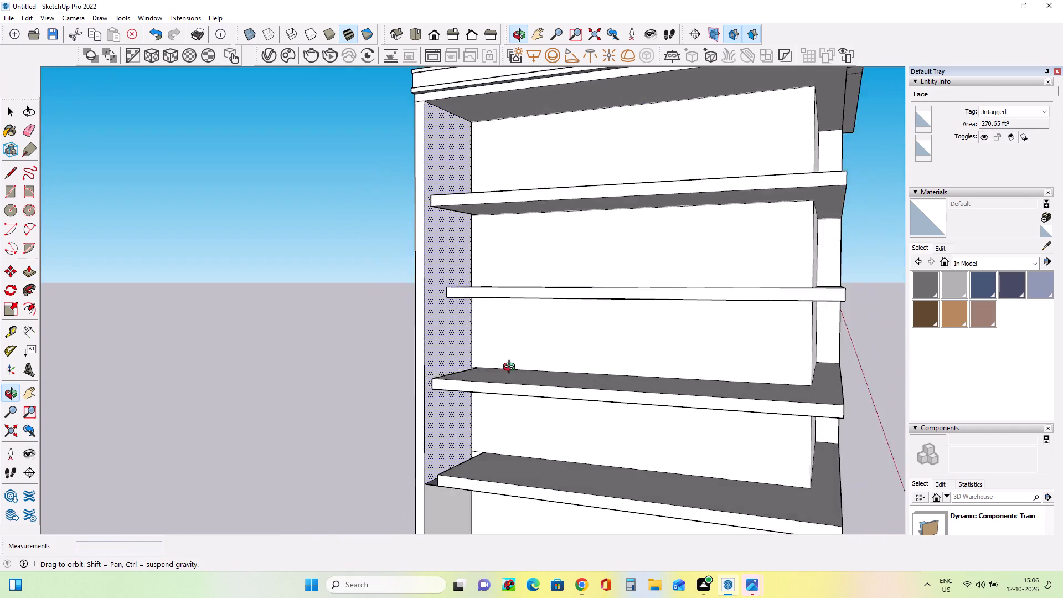
middle_drag(512, 368, 579, 382)
scroll(462, 296, up, 4)
middle_drag(485, 308, 558, 331)
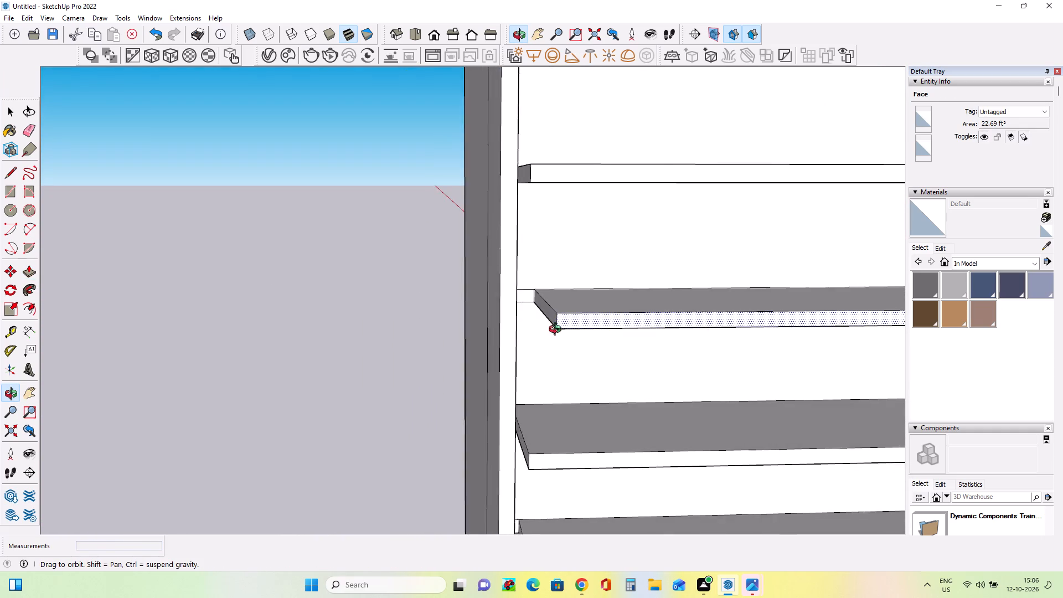
middle_drag(558, 331, 562, 332)
click(557, 323)
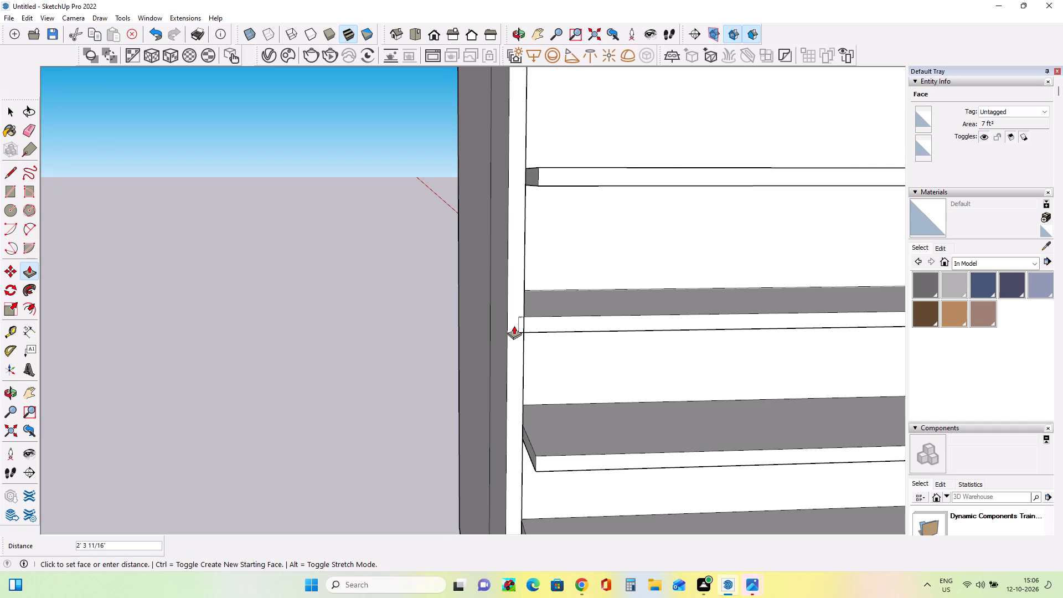
scroll(520, 322, up, 13)
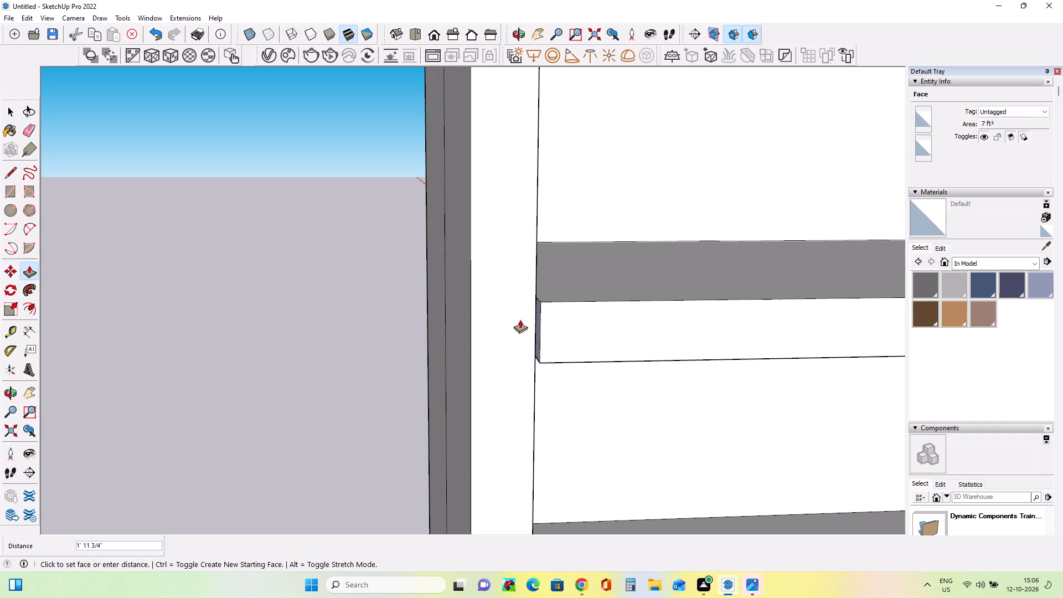
click(520, 319)
Push the front face of the second balcony slab from the top inward about 1 7/8".
click(546, 323)
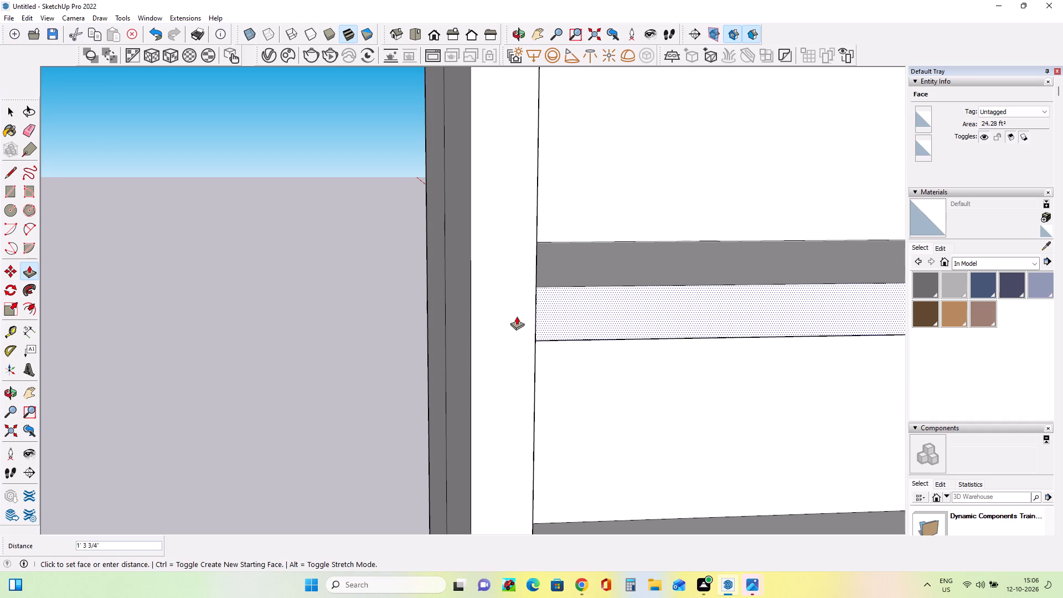
click(523, 336)
Pull the same slab's end face a further 9/16" or so to meet the side wall.
scroll(541, 329, up, 2)
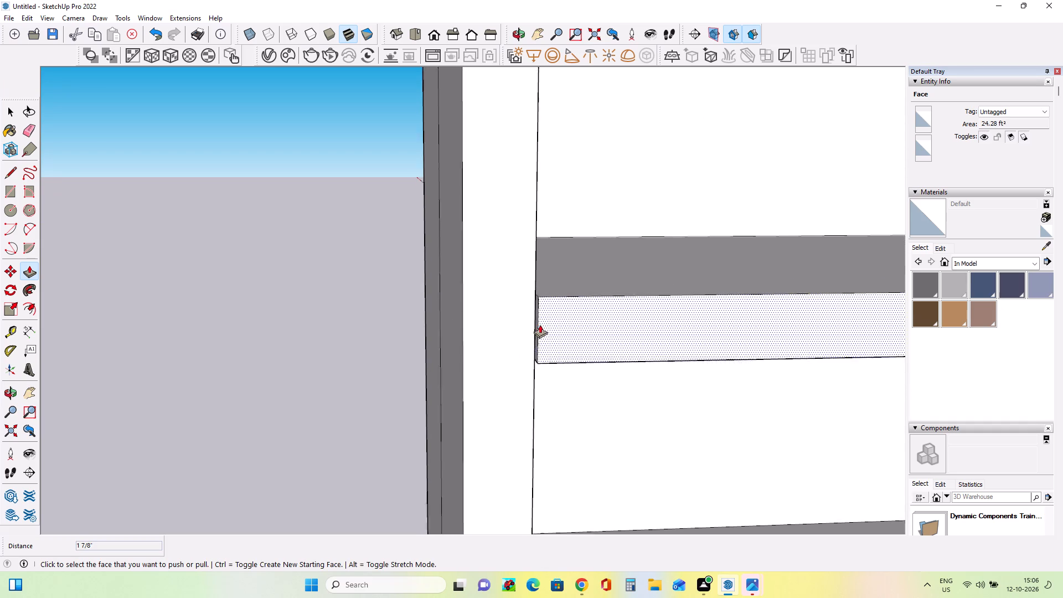
scroll(540, 324, up, 9)
scroll(529, 347, down, 1)
scroll(529, 347, up, 2)
click(531, 346)
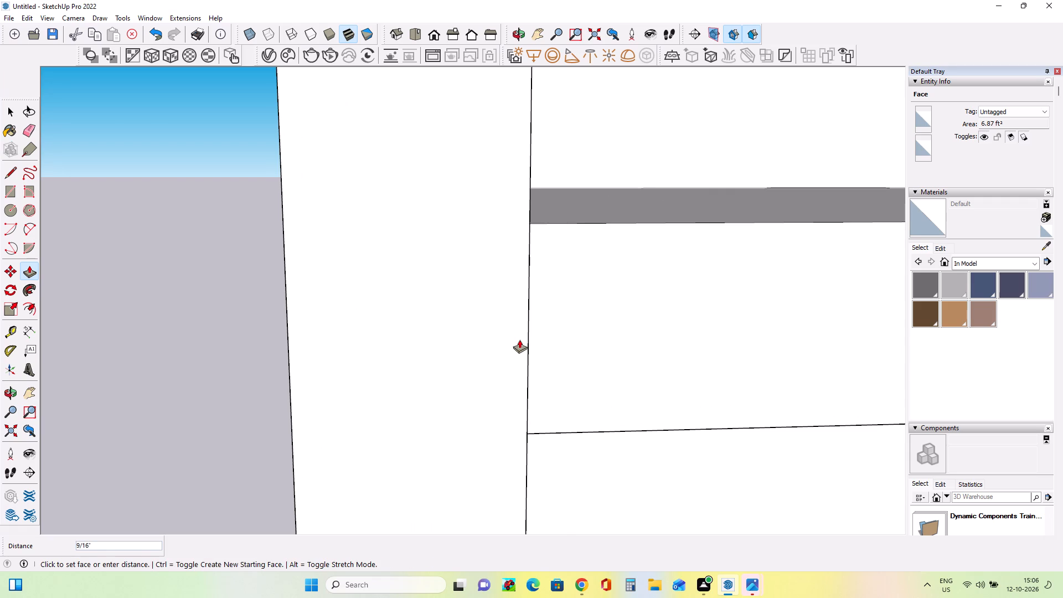
click(519, 339)
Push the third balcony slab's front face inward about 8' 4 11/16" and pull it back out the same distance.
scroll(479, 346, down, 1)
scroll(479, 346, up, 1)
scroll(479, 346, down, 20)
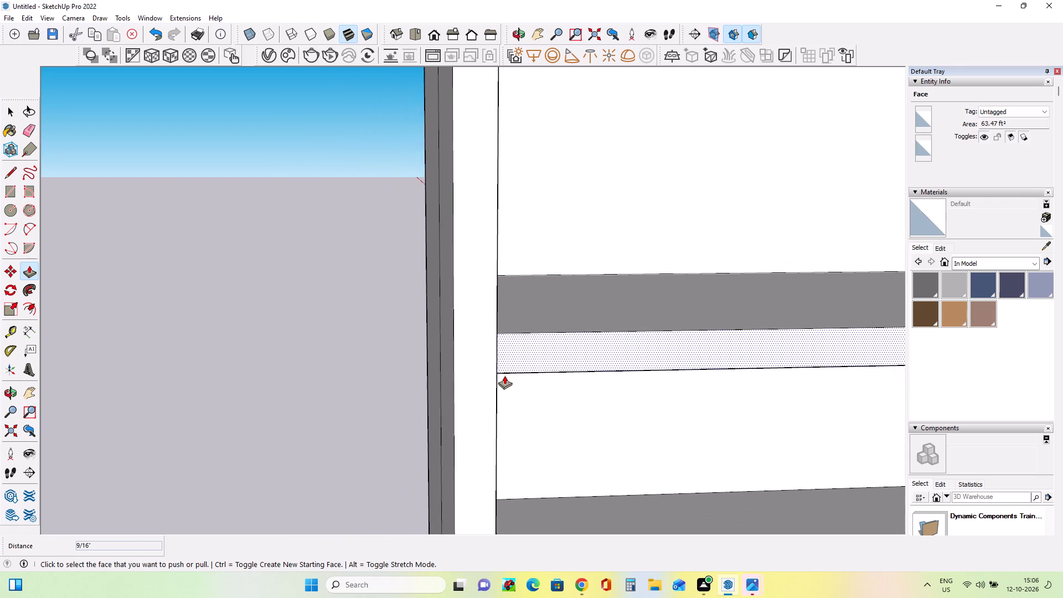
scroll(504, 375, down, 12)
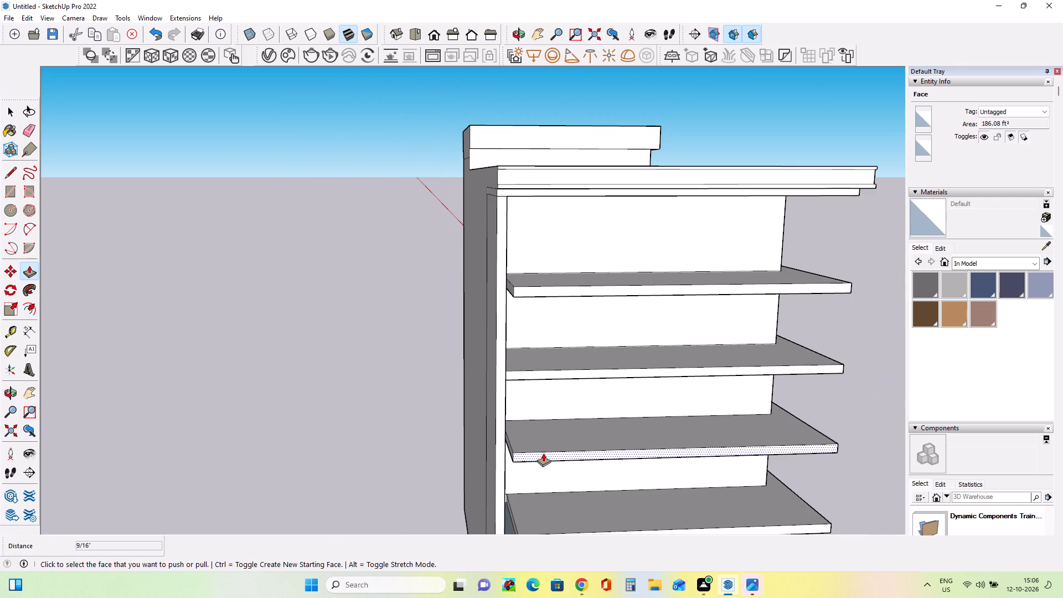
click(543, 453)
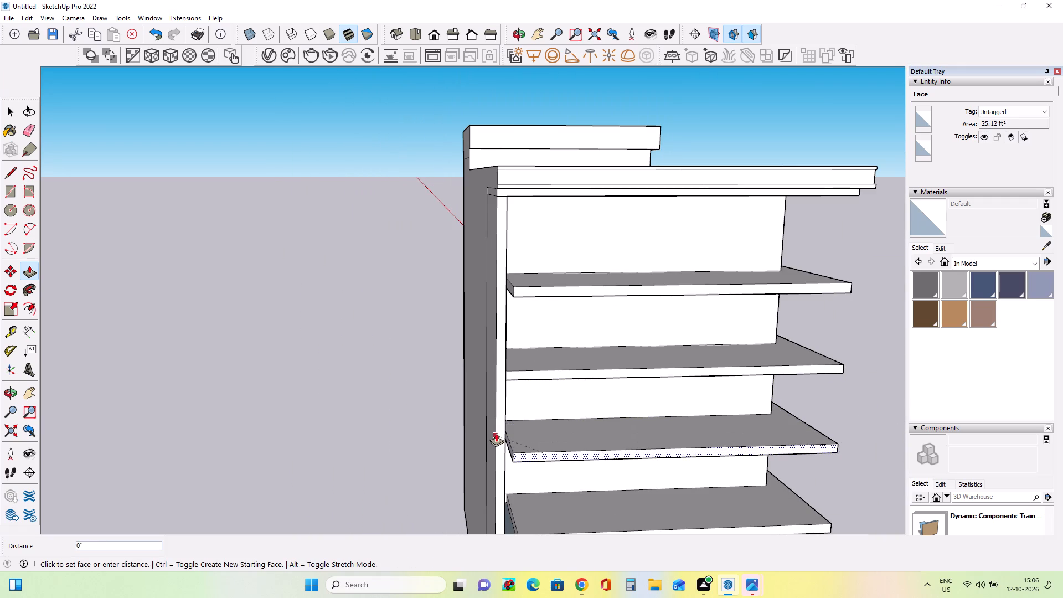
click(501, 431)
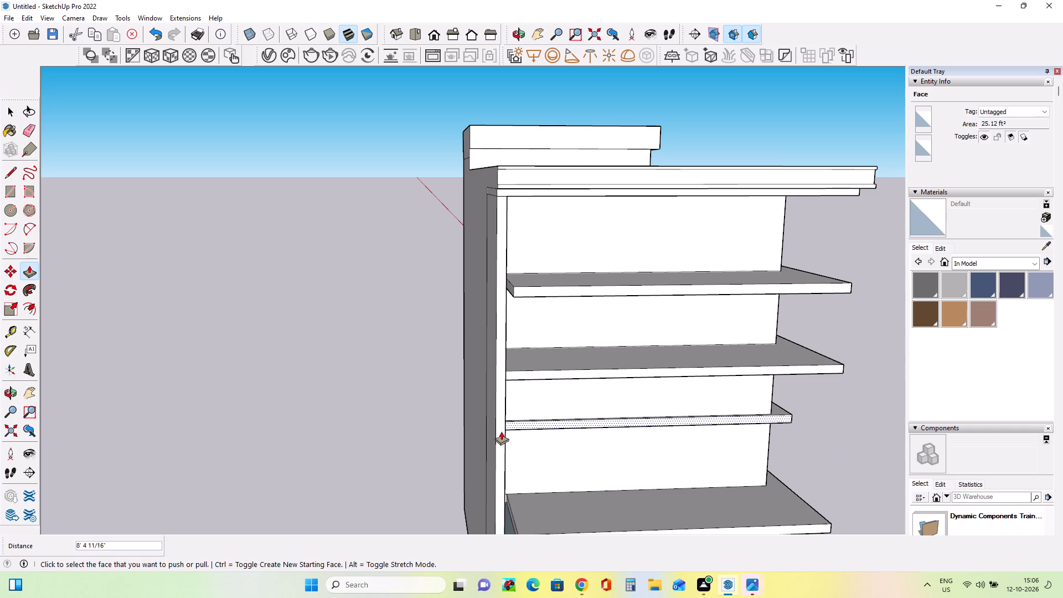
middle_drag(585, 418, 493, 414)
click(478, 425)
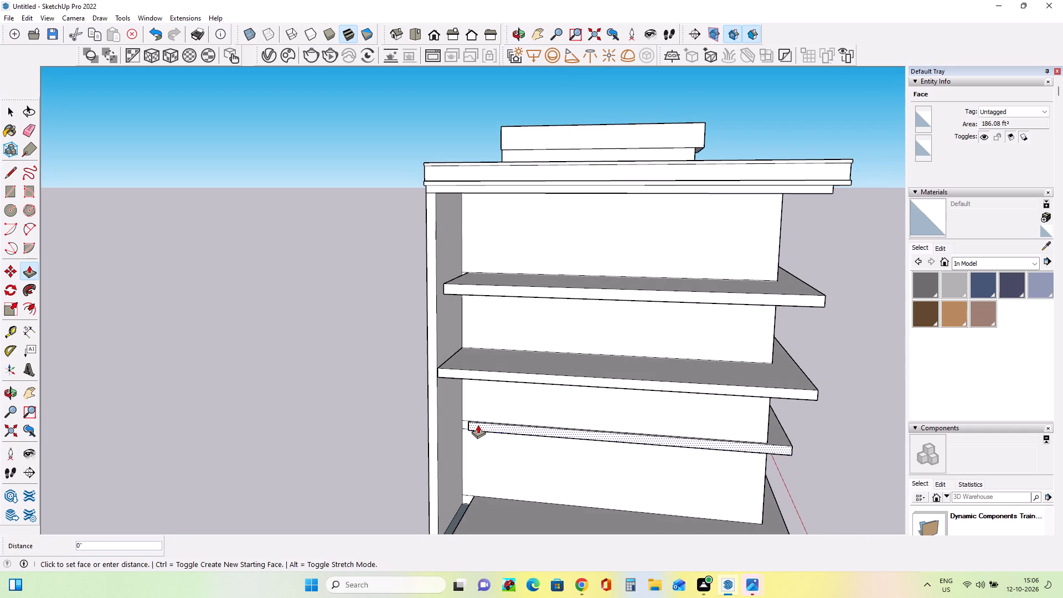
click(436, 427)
Pull the end face of the third balcony slab from the top about 8 9/16" to meet the side wall.
scroll(447, 467, up, 6)
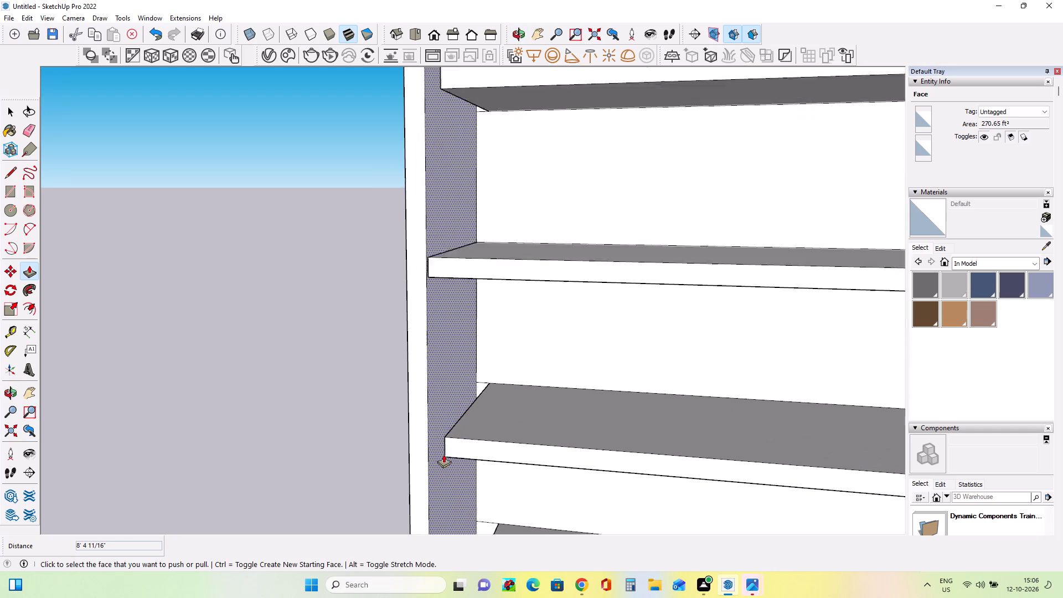
scroll(443, 454, up, 9)
middle_drag(467, 445, 535, 440)
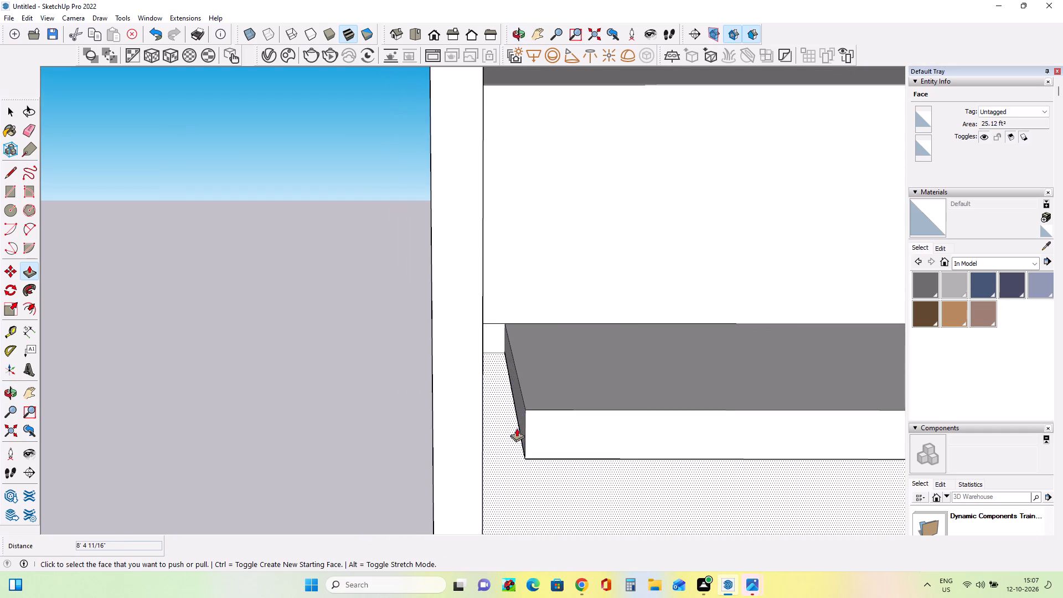
click(522, 428)
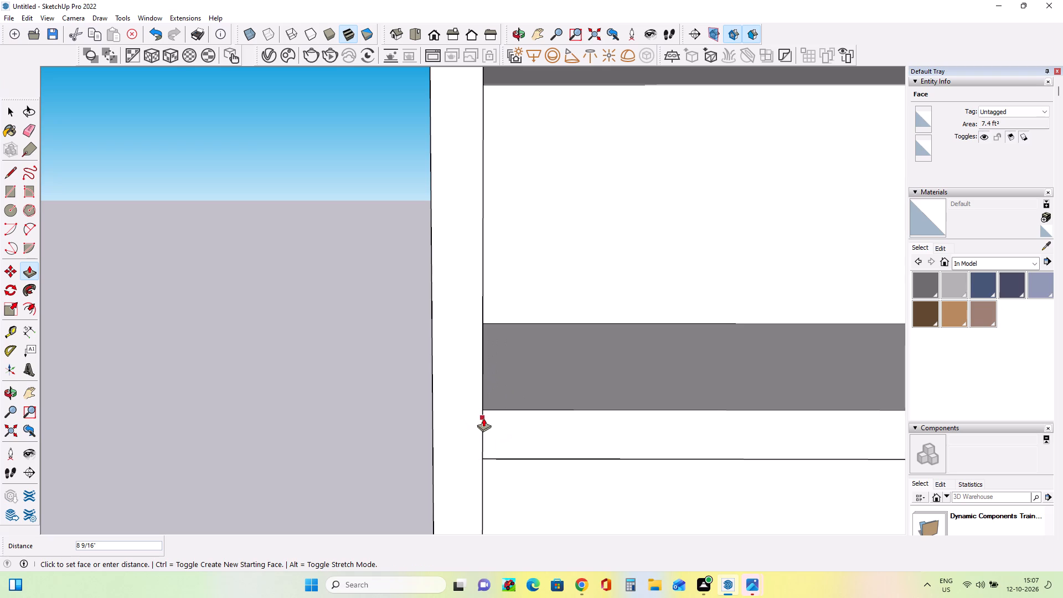
click(483, 418)
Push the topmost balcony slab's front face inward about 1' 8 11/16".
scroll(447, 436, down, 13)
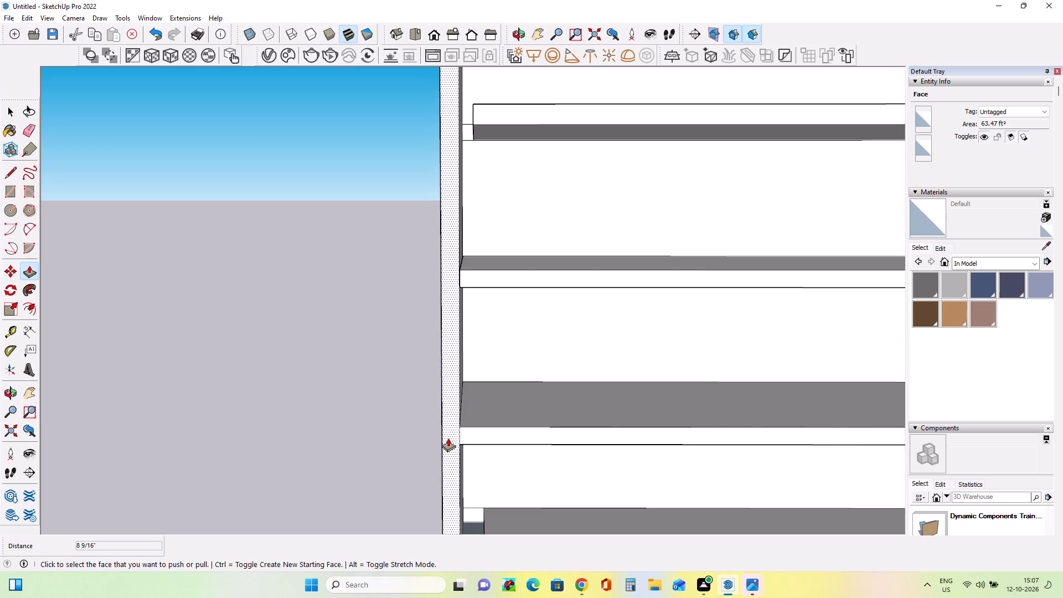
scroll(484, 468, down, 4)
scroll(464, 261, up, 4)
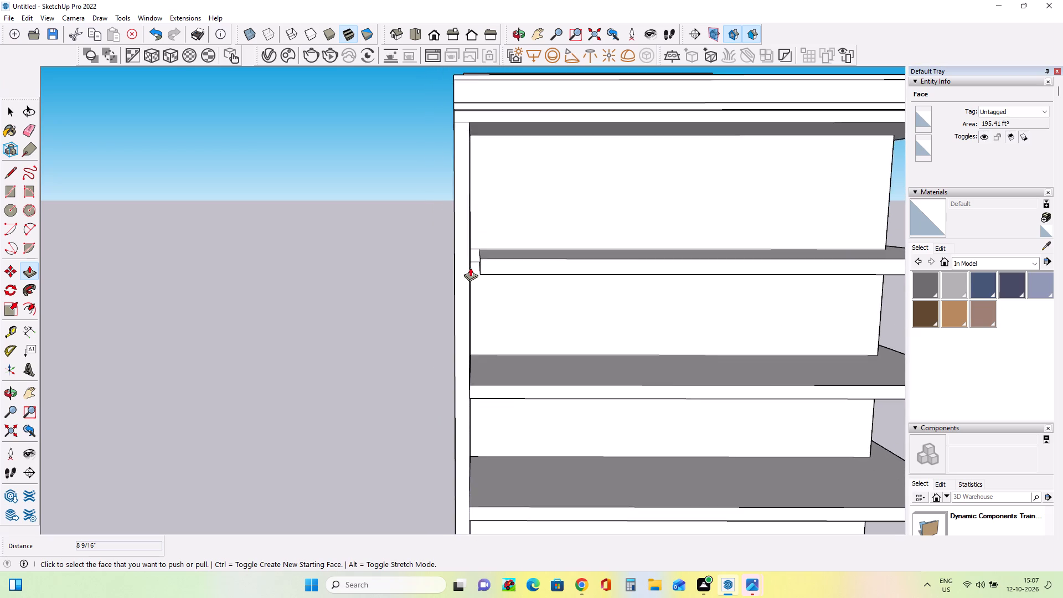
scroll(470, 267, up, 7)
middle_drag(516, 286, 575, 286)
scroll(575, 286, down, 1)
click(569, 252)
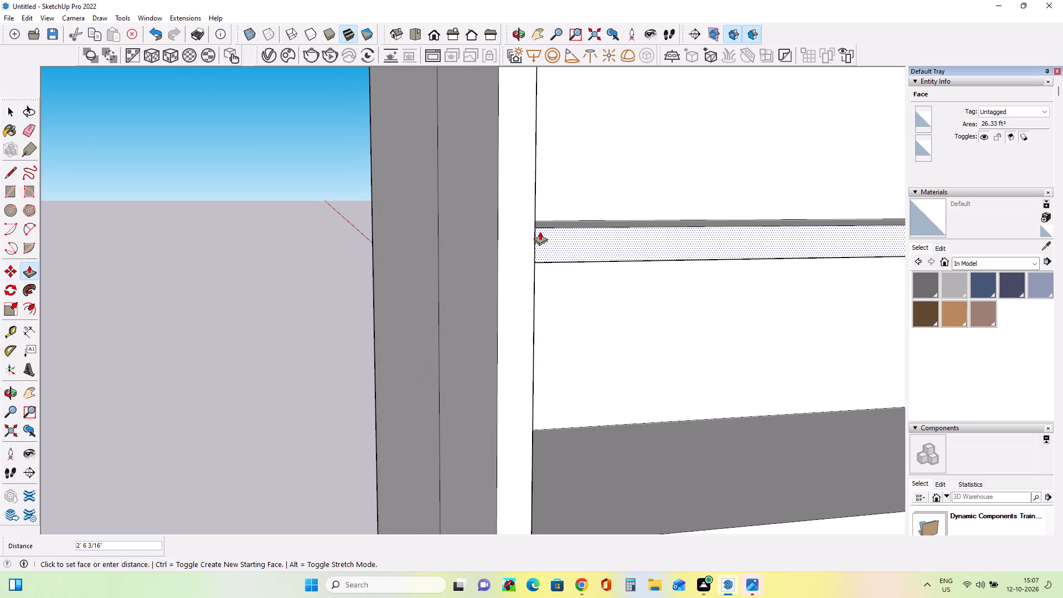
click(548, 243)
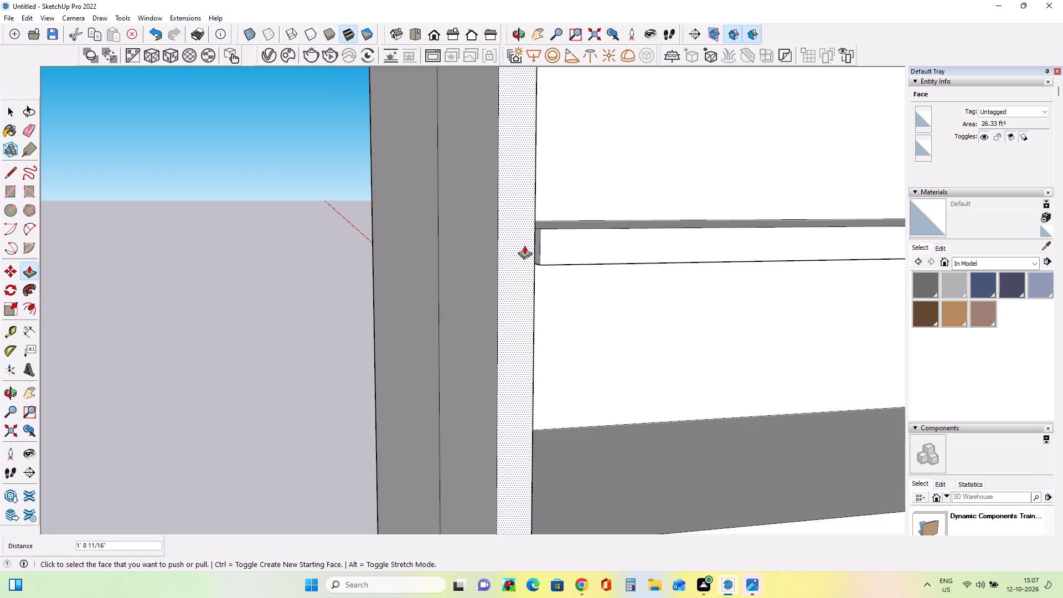
Pull the topmost balcony slab's end face toward the side wall about 1 5/16" and a further 6".
scroll(524, 245, up, 14)
click(565, 250)
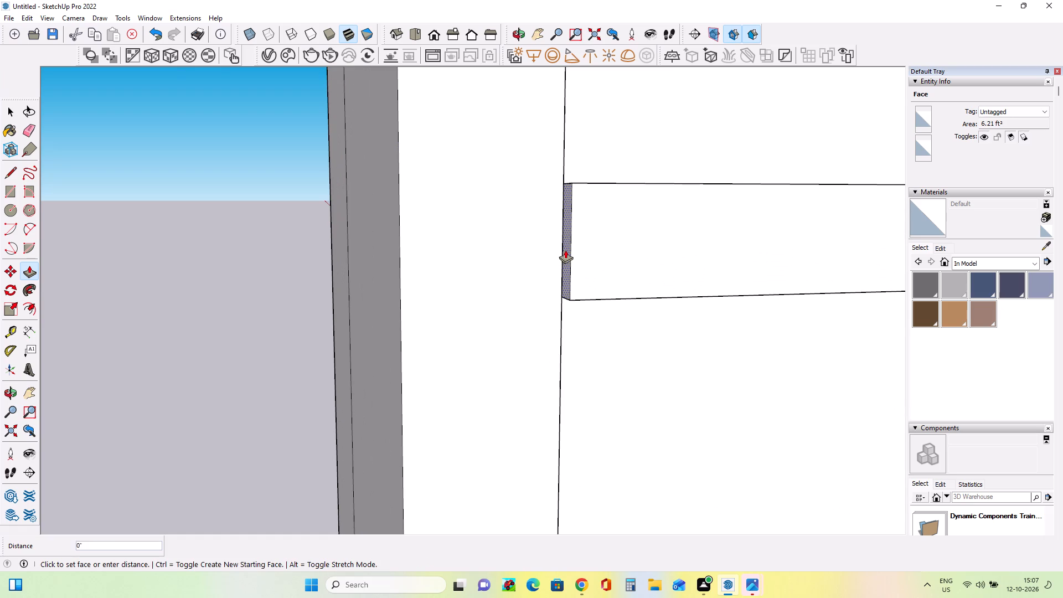
click(552, 249)
middle_drag(569, 295, 453, 313)
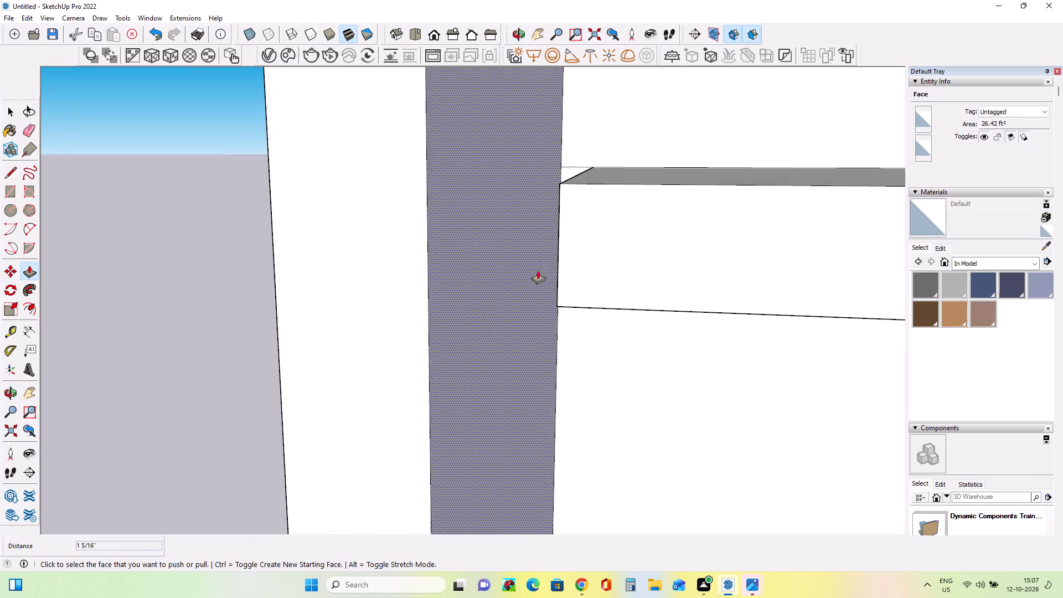
middle_drag(551, 259, 584, 273)
click(614, 272)
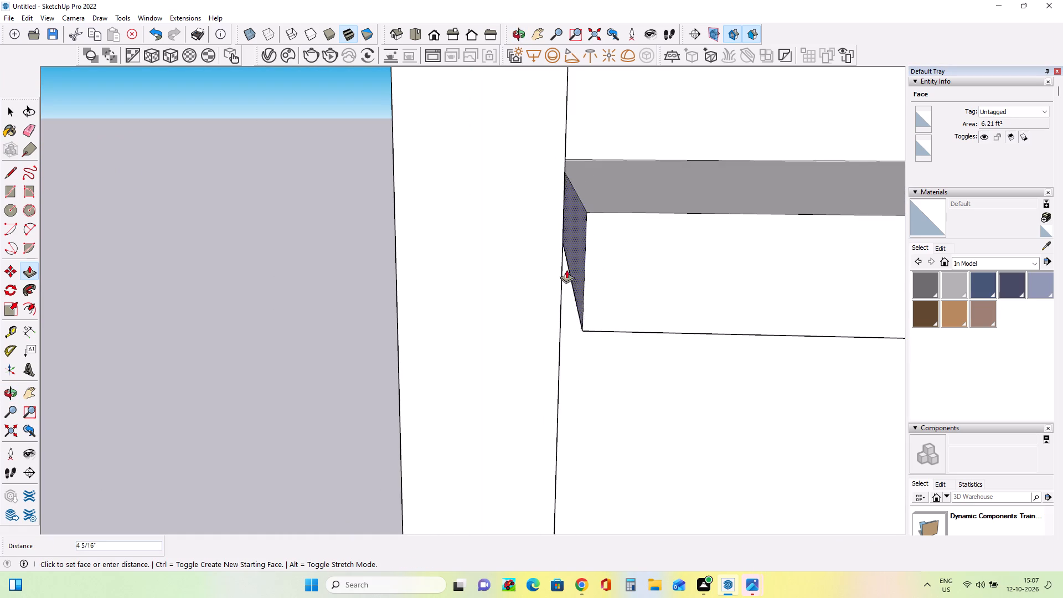
click(553, 267)
middle_drag(651, 268, 606, 282)
middle_drag(583, 278, 630, 278)
scroll(550, 275, up, 7)
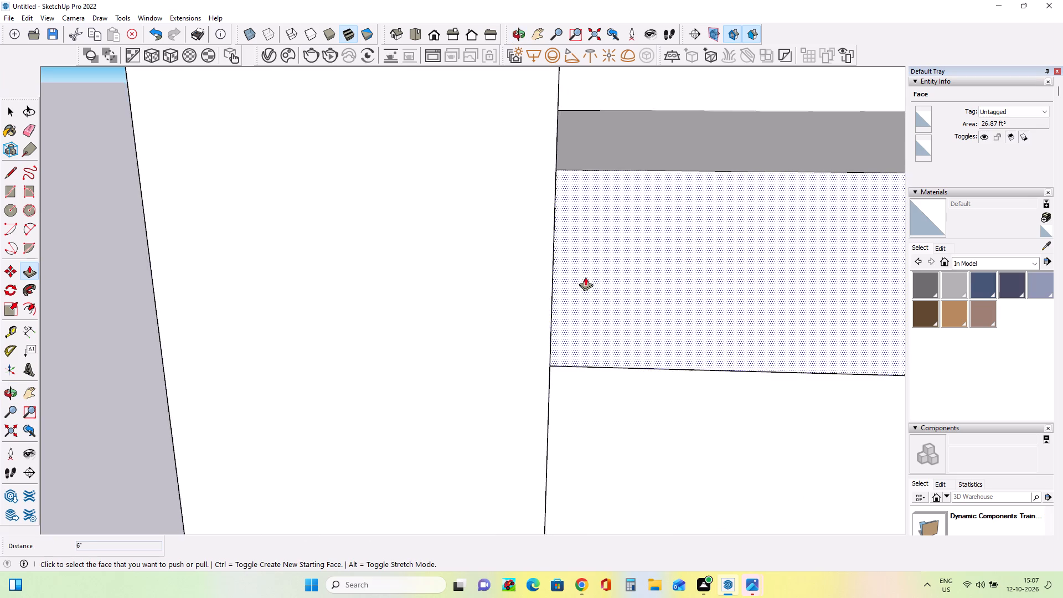
Shift the wall face beside the topmost slab about 3/8" and pull the slab's end face about 1 7/16" into the side wall.
scroll(585, 277, up, 6)
middle_drag(508, 290, 531, 295)
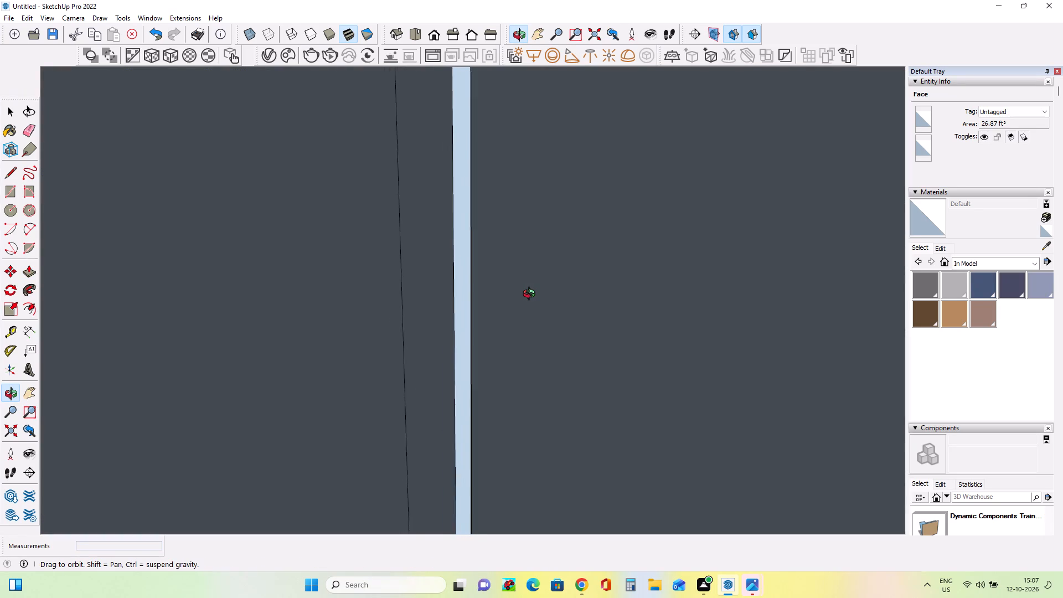
middle_drag(531, 295, 527, 295)
click(549, 292)
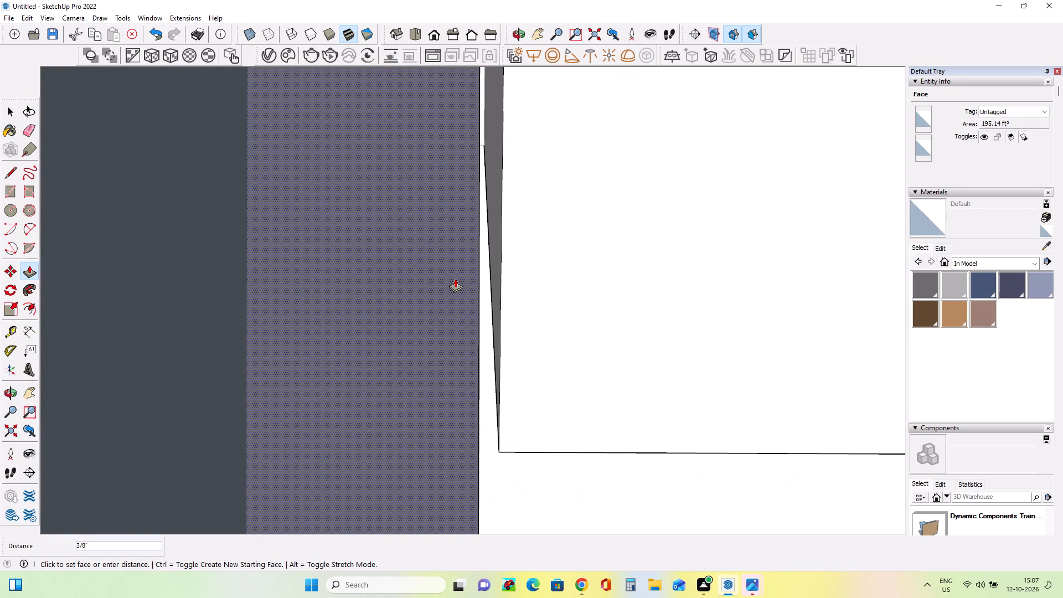
click(455, 279)
scroll(471, 281, down, 8)
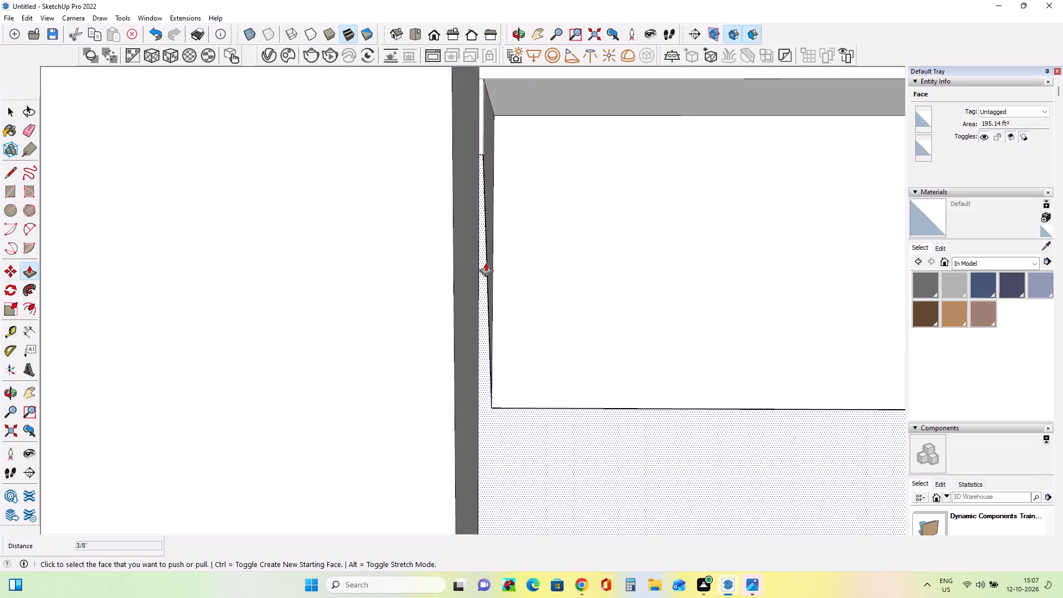
click(491, 260)
click(456, 258)
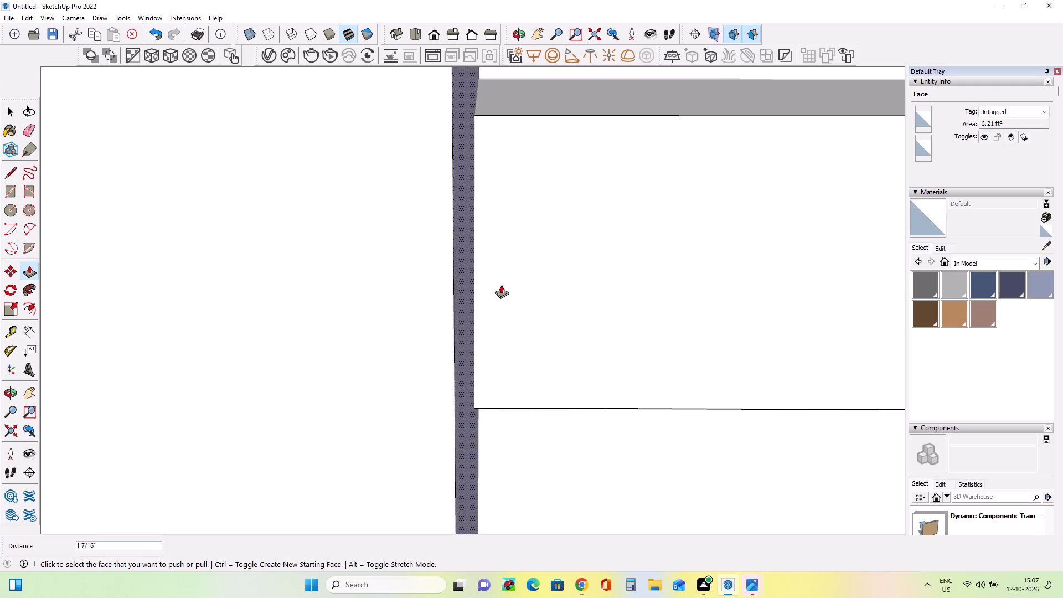
Pull the topmost balcony slab's front face outward about 1' 8 11/16", flush with the side wall's front.
middle_drag(546, 304, 525, 328)
click(525, 311)
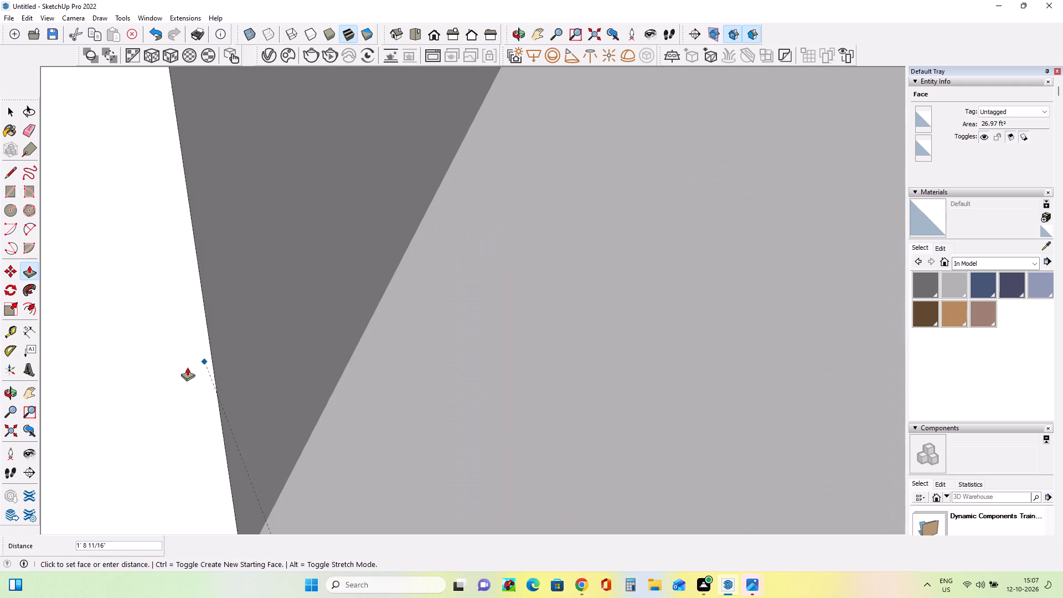
click(186, 367)
middle_drag(393, 338, 470, 240)
scroll(468, 244, down, 15)
scroll(461, 321, up, 2)
scroll(461, 322, down, 5)
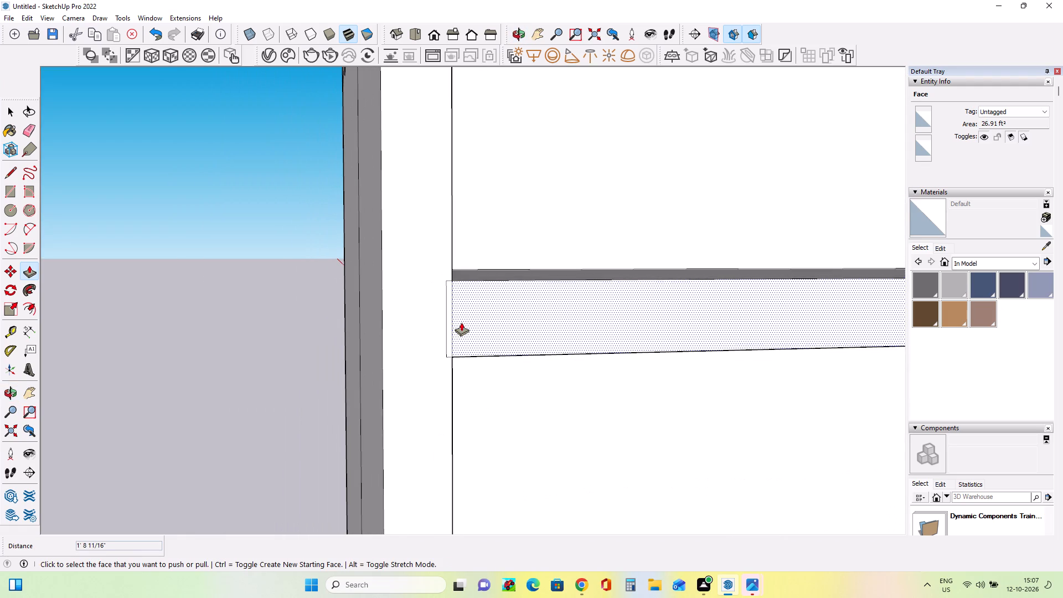
scroll(451, 333, up, 3)
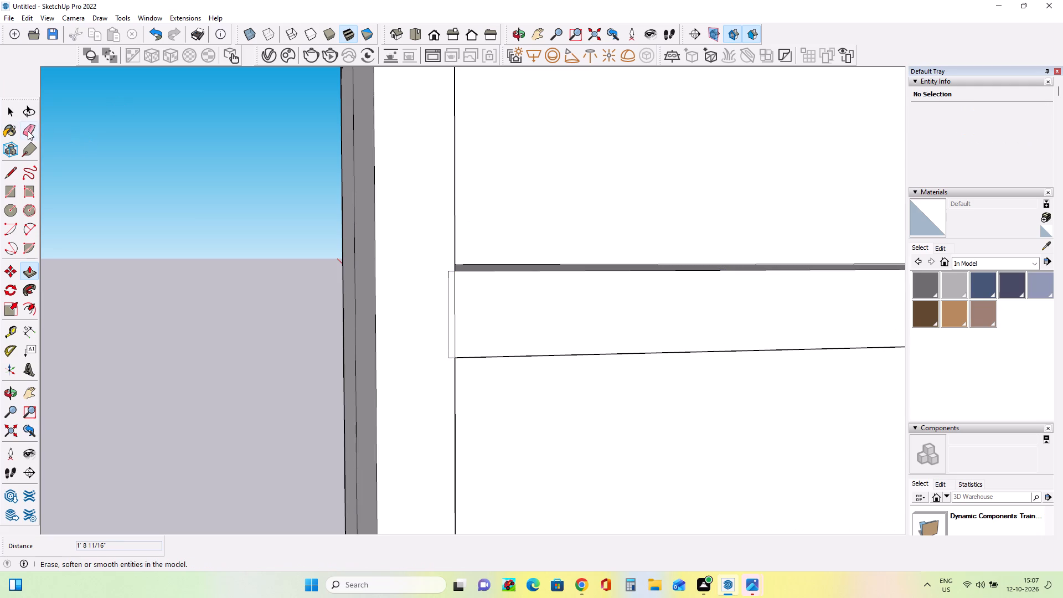
Erase the outer vertical edge left on the side wall's front beside the topmost balcony slab's end.
click(28, 131)
scroll(434, 292, up, 5)
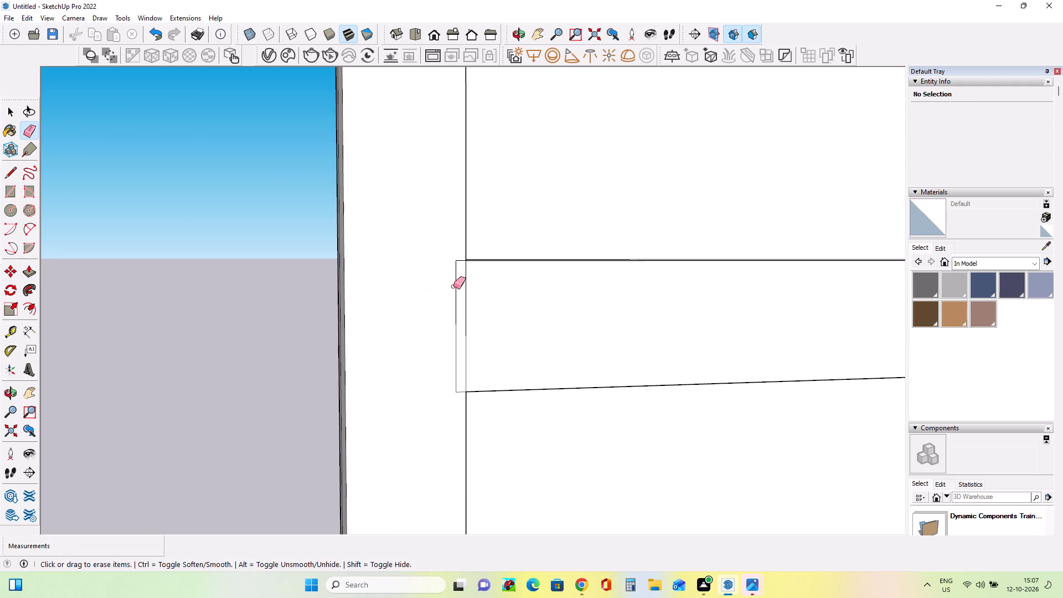
drag(454, 286, 466, 287)
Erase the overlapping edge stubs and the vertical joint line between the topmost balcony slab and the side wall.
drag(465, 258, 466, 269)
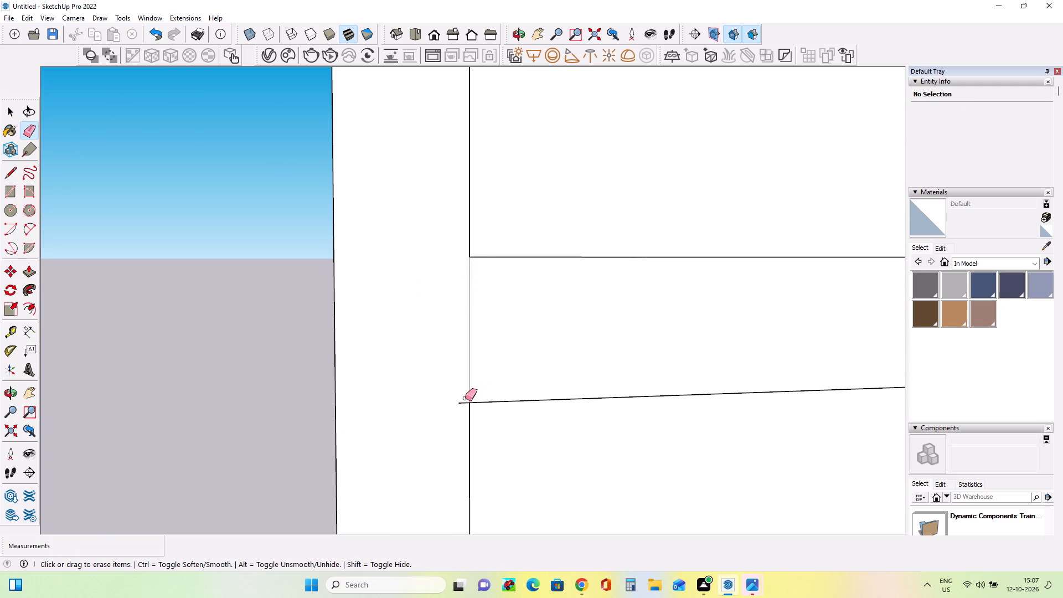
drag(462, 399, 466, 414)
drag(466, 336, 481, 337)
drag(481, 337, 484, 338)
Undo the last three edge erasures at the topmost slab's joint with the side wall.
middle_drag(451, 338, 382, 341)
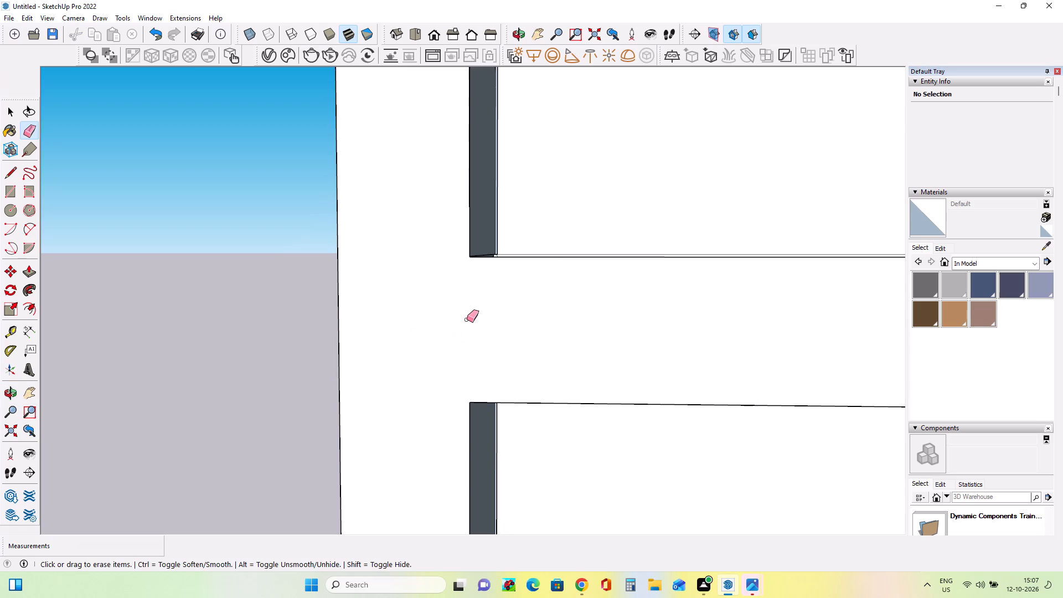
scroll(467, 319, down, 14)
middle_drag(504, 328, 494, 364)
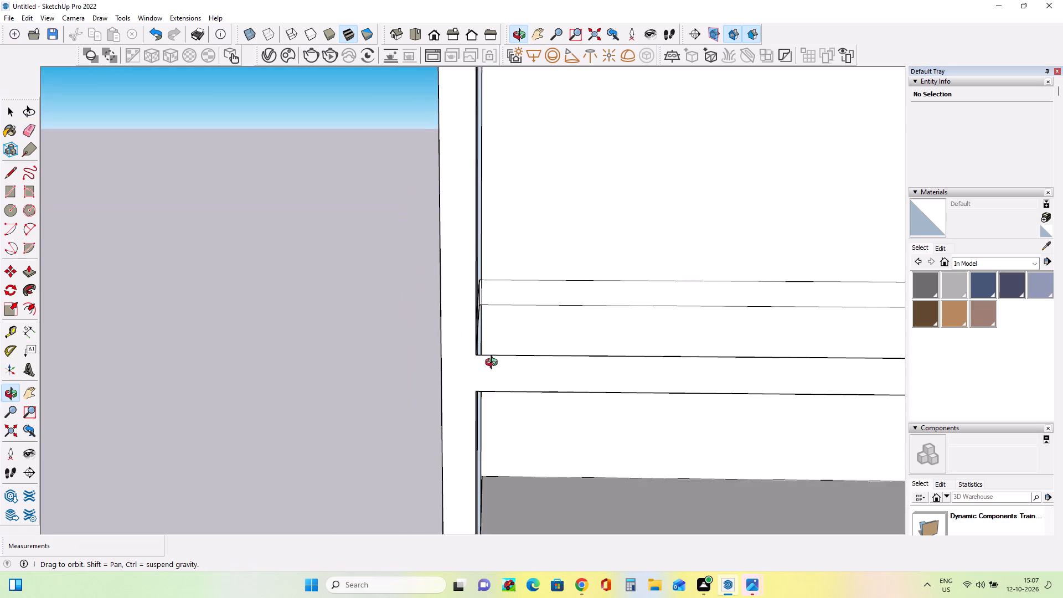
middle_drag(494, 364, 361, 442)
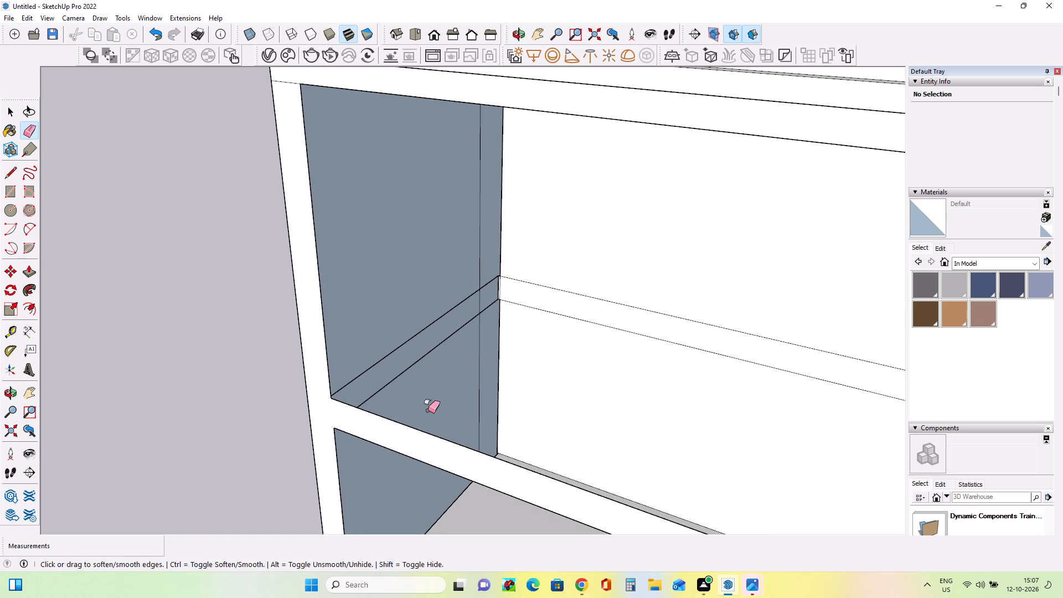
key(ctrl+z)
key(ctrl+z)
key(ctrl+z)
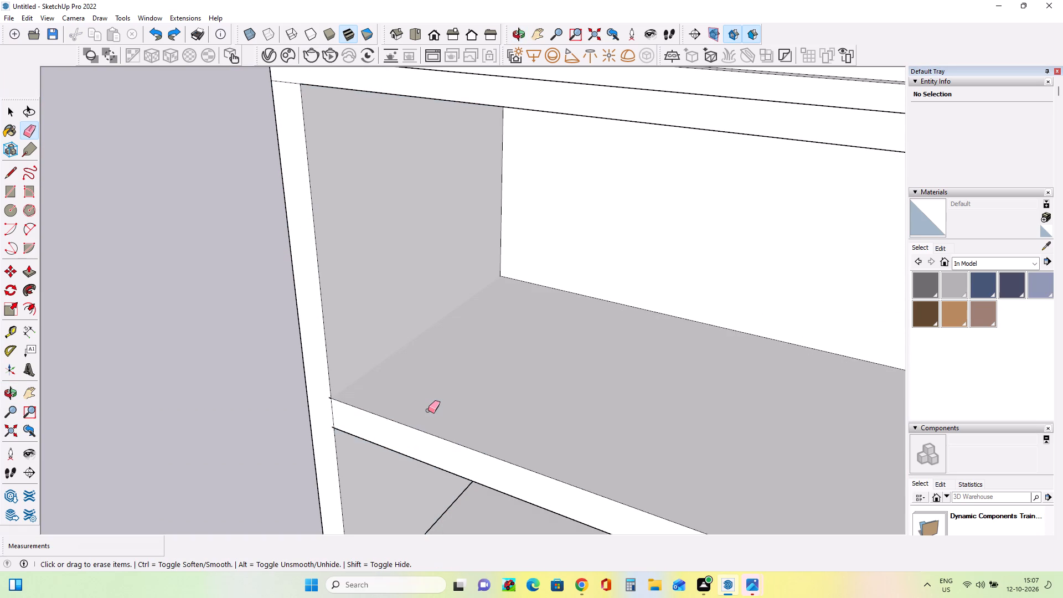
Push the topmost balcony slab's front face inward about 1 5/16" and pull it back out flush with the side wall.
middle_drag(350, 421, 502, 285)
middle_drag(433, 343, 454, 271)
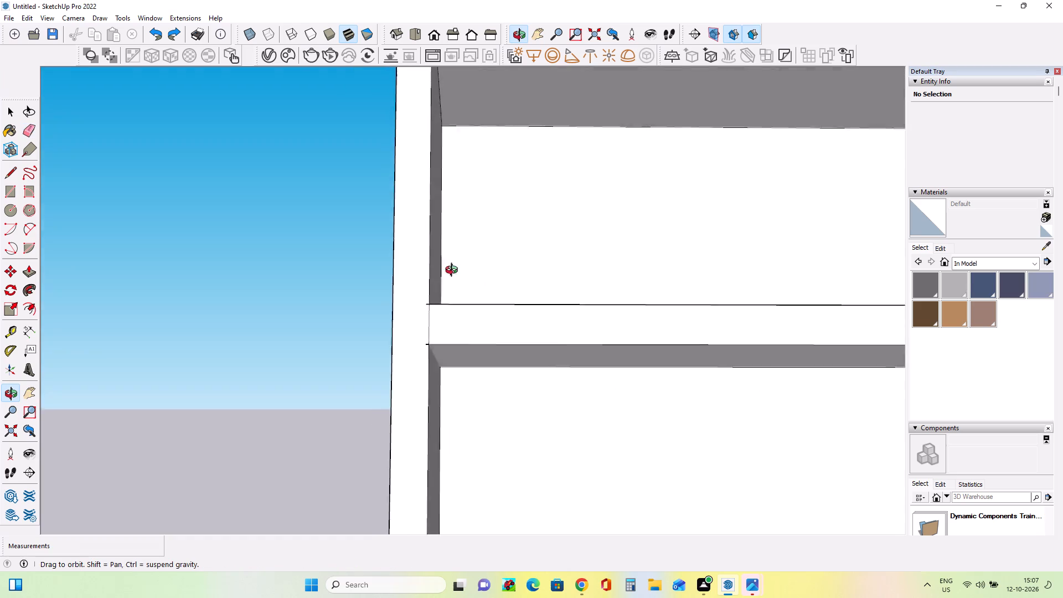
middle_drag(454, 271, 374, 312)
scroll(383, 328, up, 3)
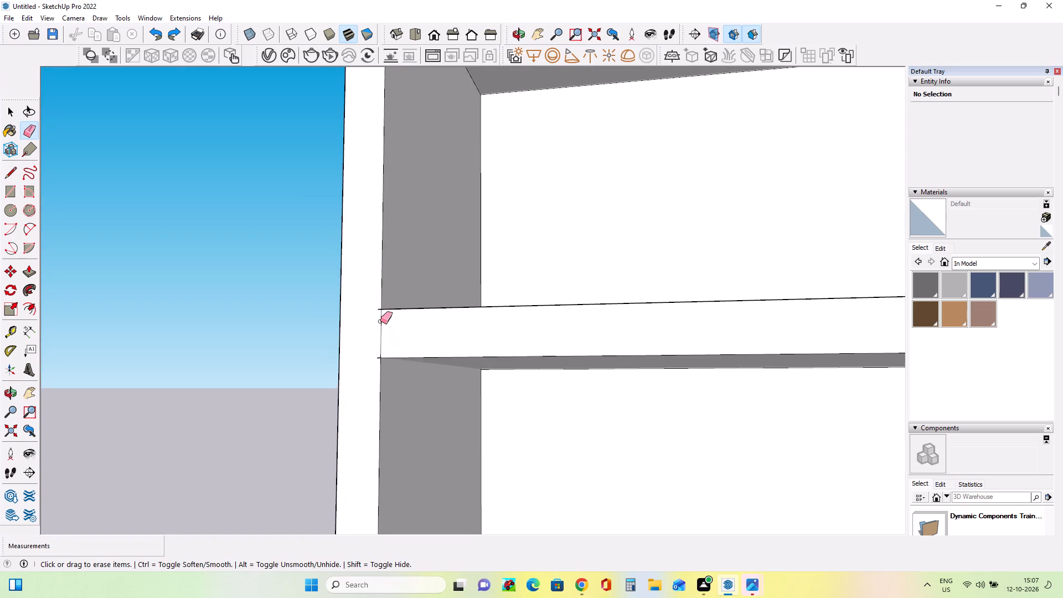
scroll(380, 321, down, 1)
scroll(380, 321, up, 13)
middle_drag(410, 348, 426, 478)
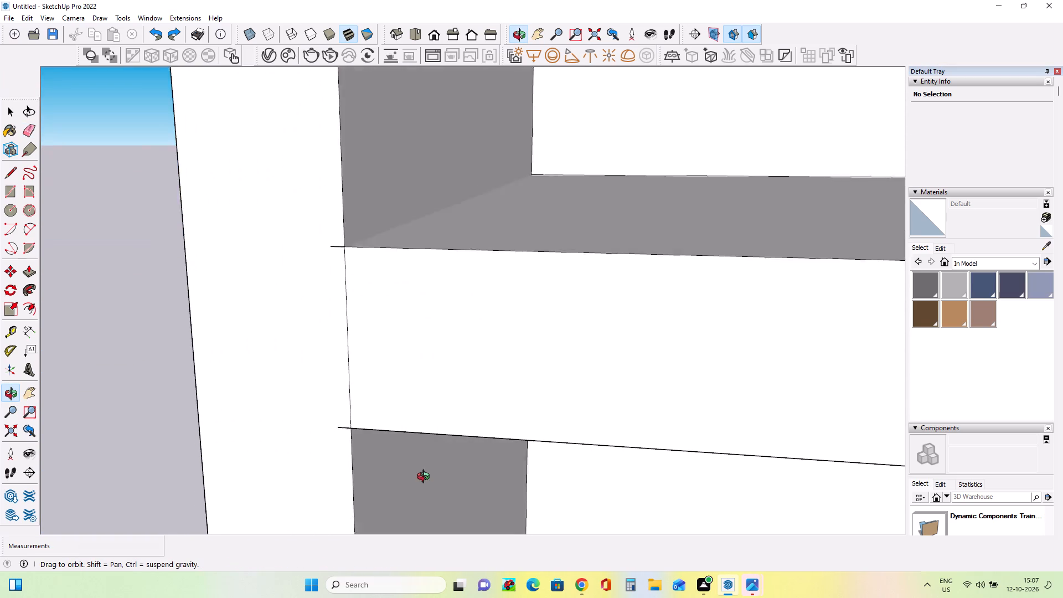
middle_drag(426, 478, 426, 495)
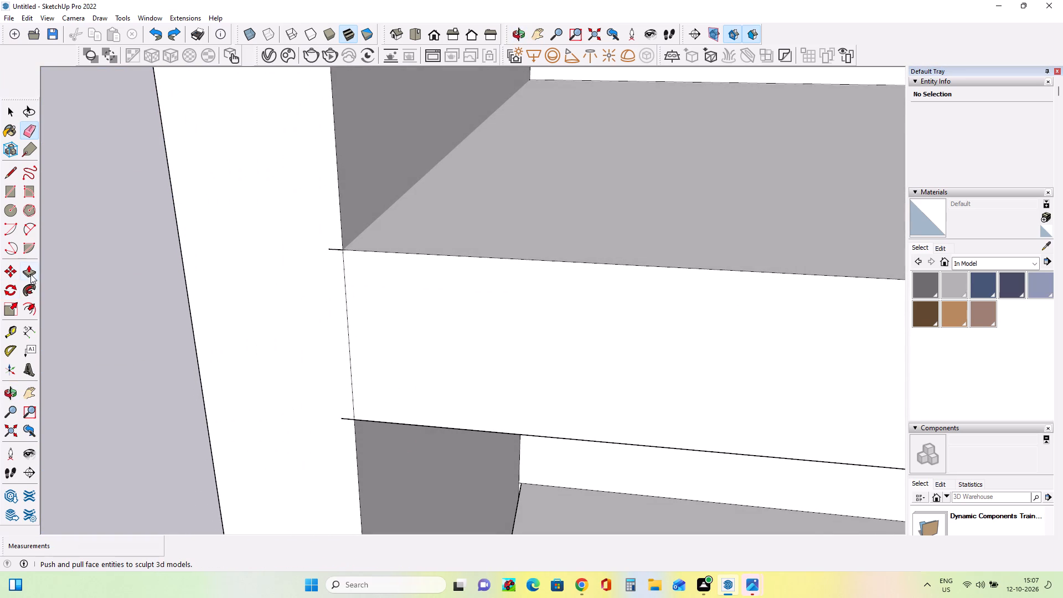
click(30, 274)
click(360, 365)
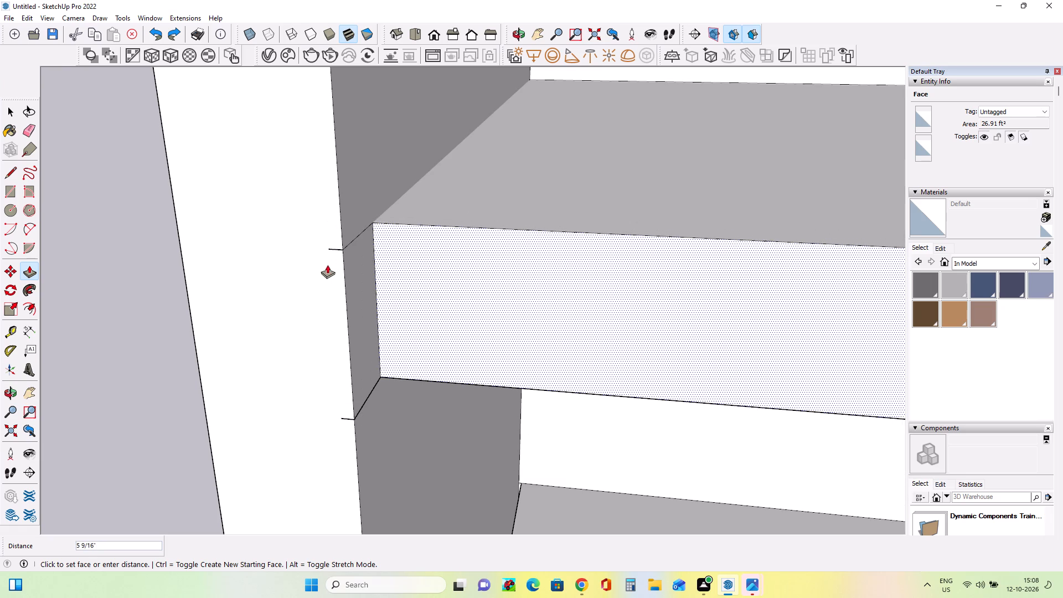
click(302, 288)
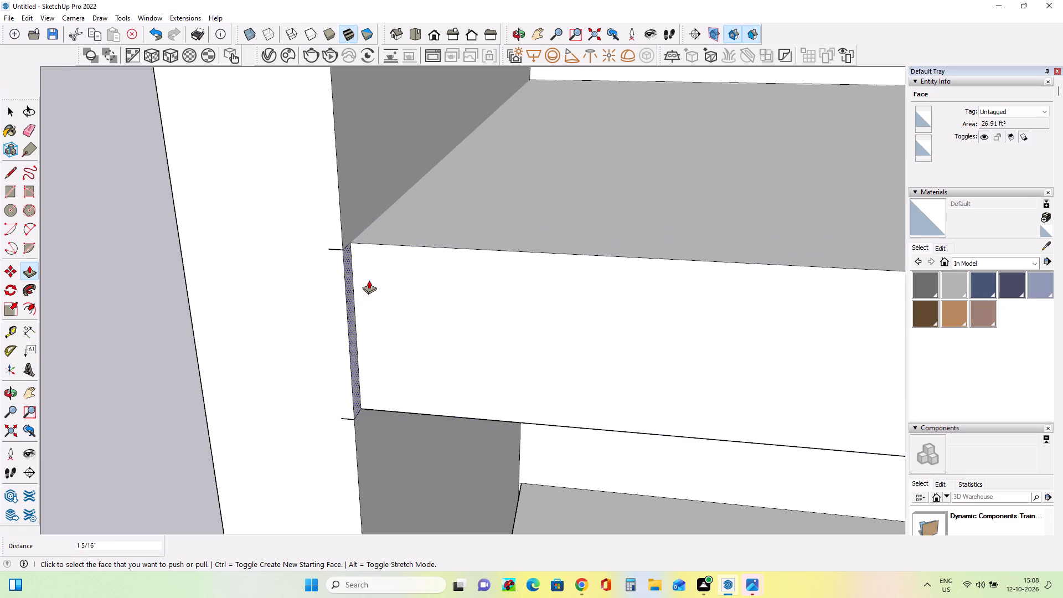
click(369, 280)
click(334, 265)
Examine the topmost balcony slab's joint with the side wall from above and below.
scroll(350, 294, up, 7)
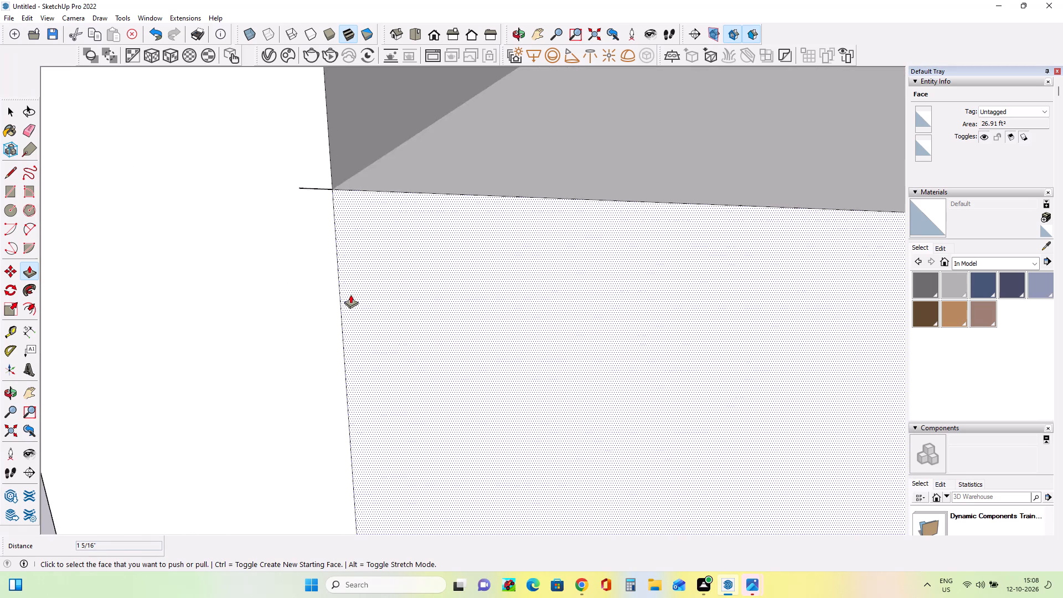
scroll(350, 295, up, 1)
middle_drag(351, 295, 370, 308)
scroll(363, 271, down, 10)
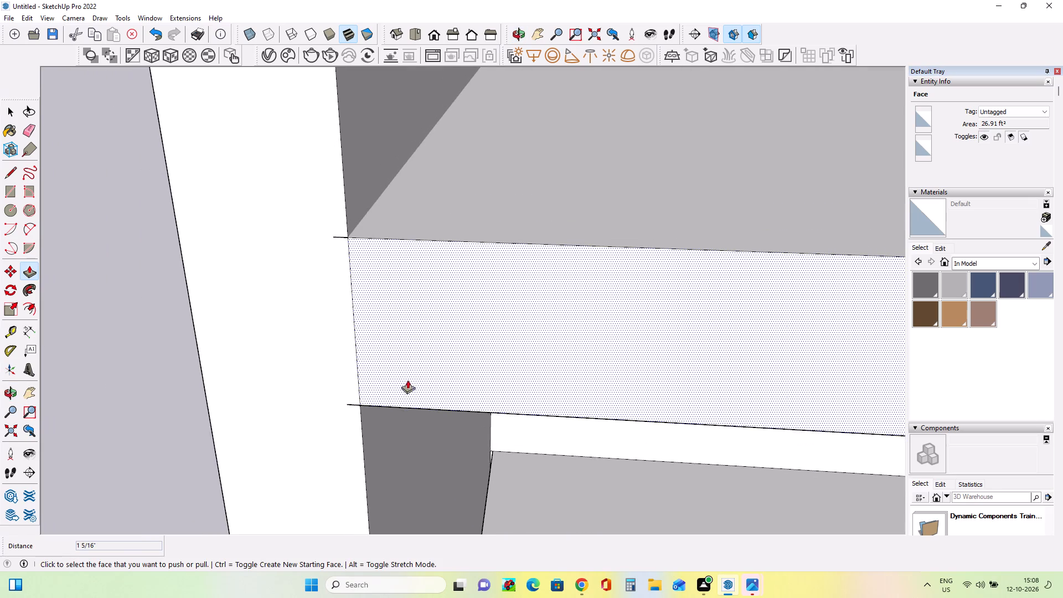
middle_drag(414, 392, 455, 32)
scroll(348, 419, up, 10)
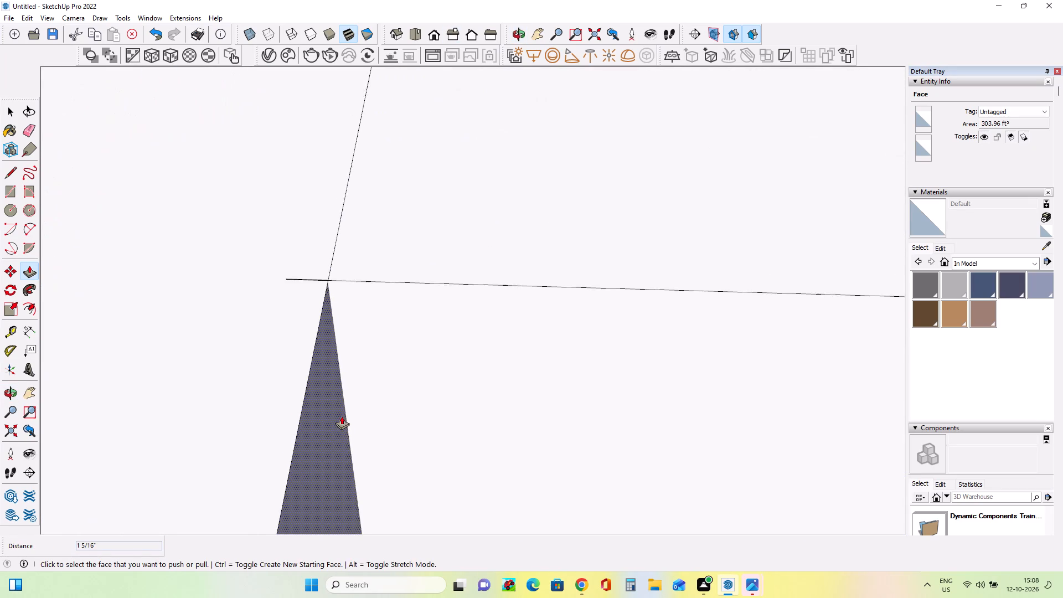
scroll(342, 416, up, 8)
scroll(340, 401, down, 17)
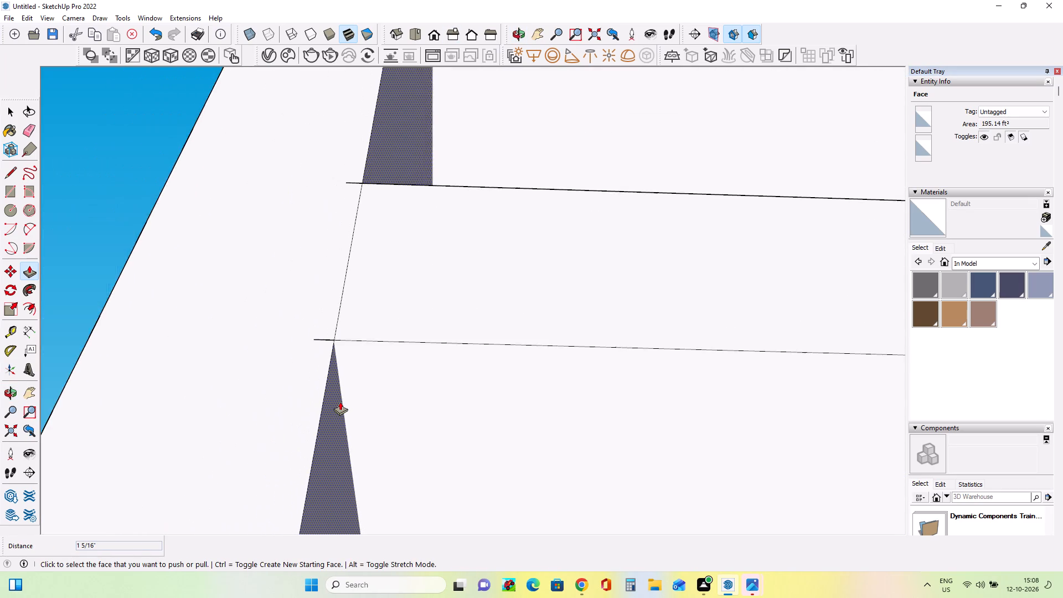
scroll(340, 401, down, 20)
scroll(340, 401, down, 2)
middle_drag(423, 343, 430, 438)
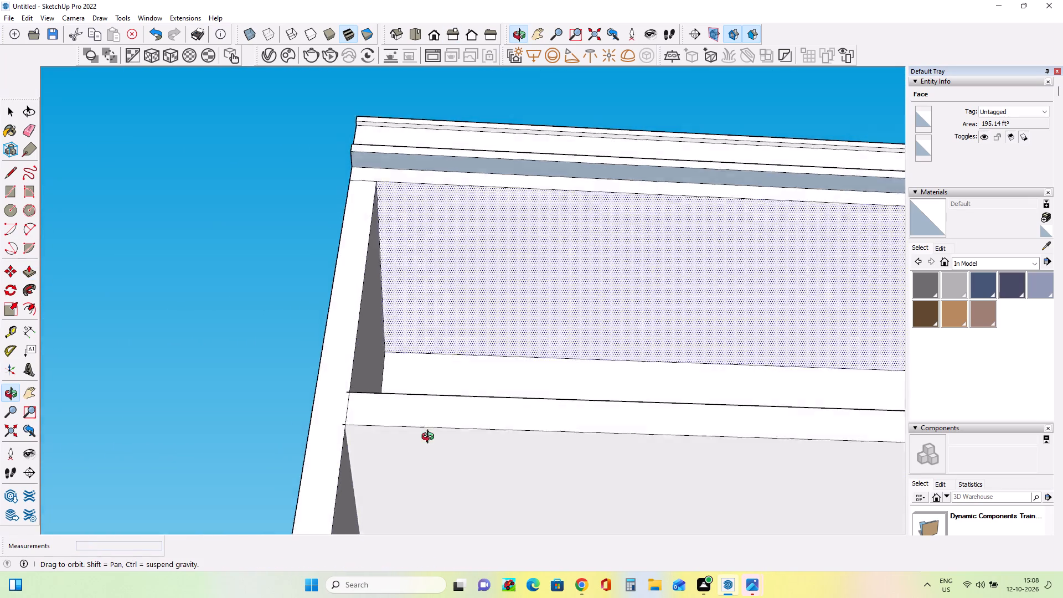
middle_drag(430, 438, 425, 489)
Pull the front face of the balcony slab below the topmost one outward about 1 7/8" and a further 1' 6 1/8".
click(30, 395)
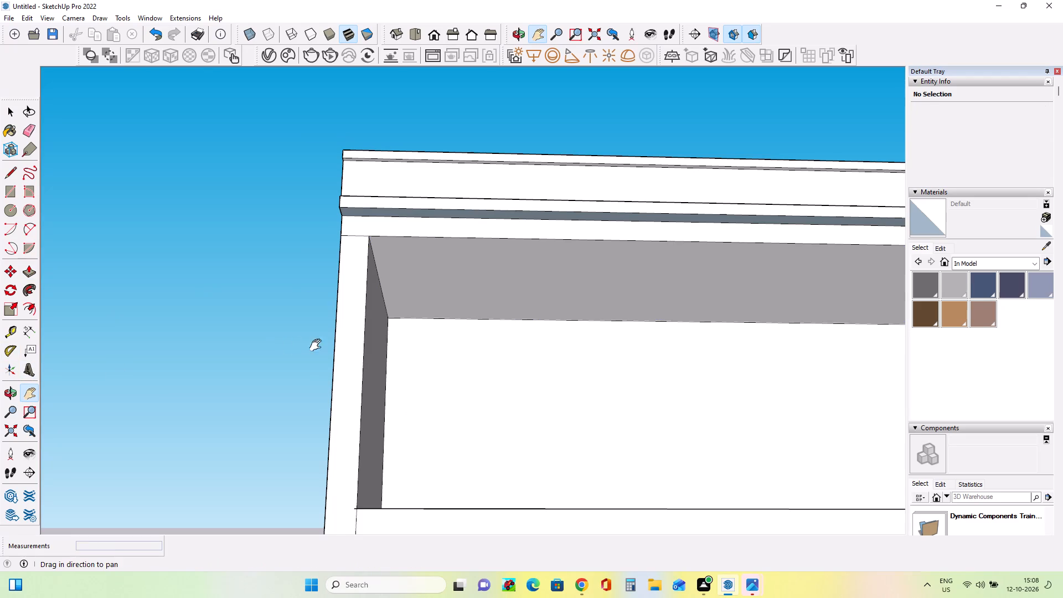
drag(327, 347, 267, 195)
middle_drag(354, 286, 388, 362)
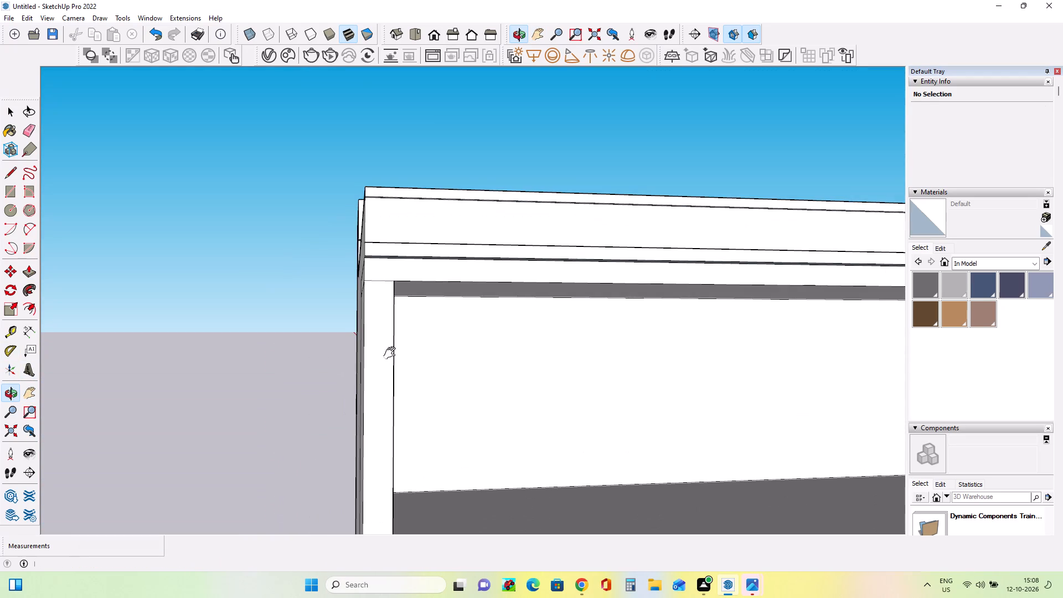
drag(410, 354, 288, 115)
scroll(438, 233, down, 1)
middle_drag(440, 236, 455, 276)
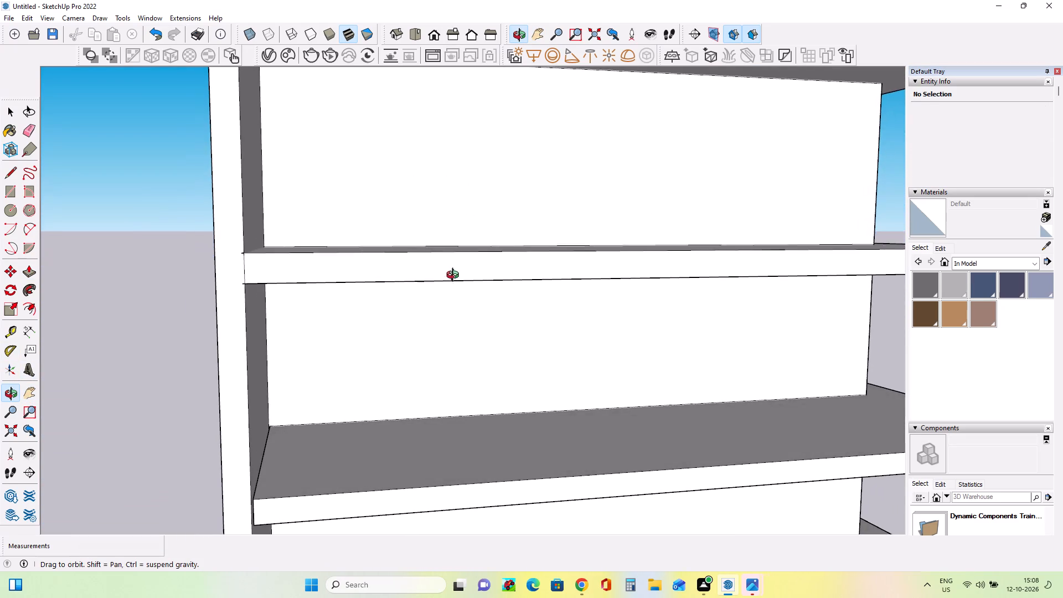
middle_drag(455, 276, 455, 277)
scroll(306, 353, up, 3)
scroll(394, 309, down, 8)
scroll(389, 445, up, 4)
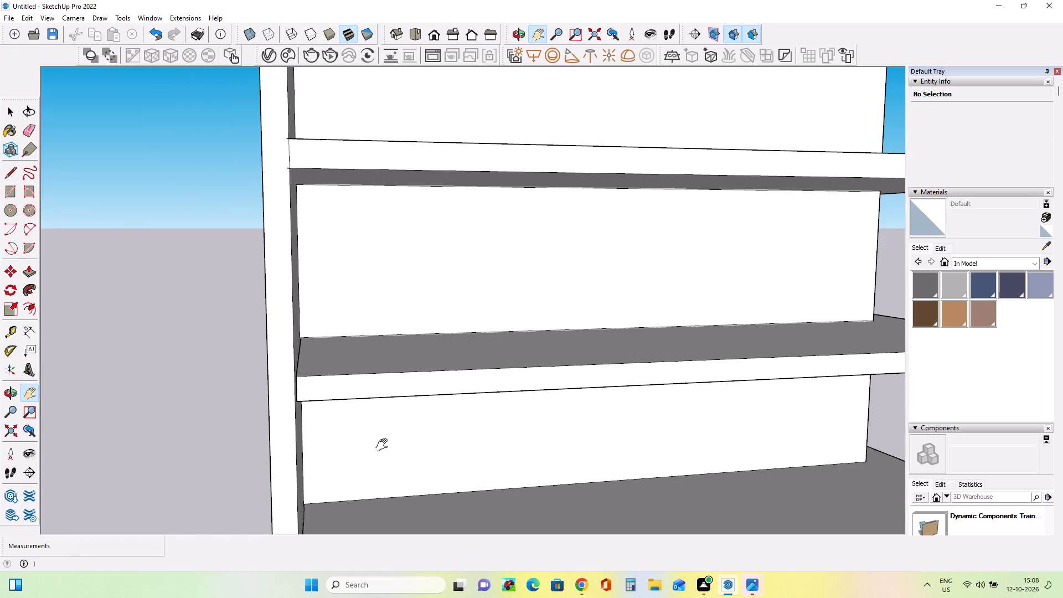
scroll(384, 445, up, 4)
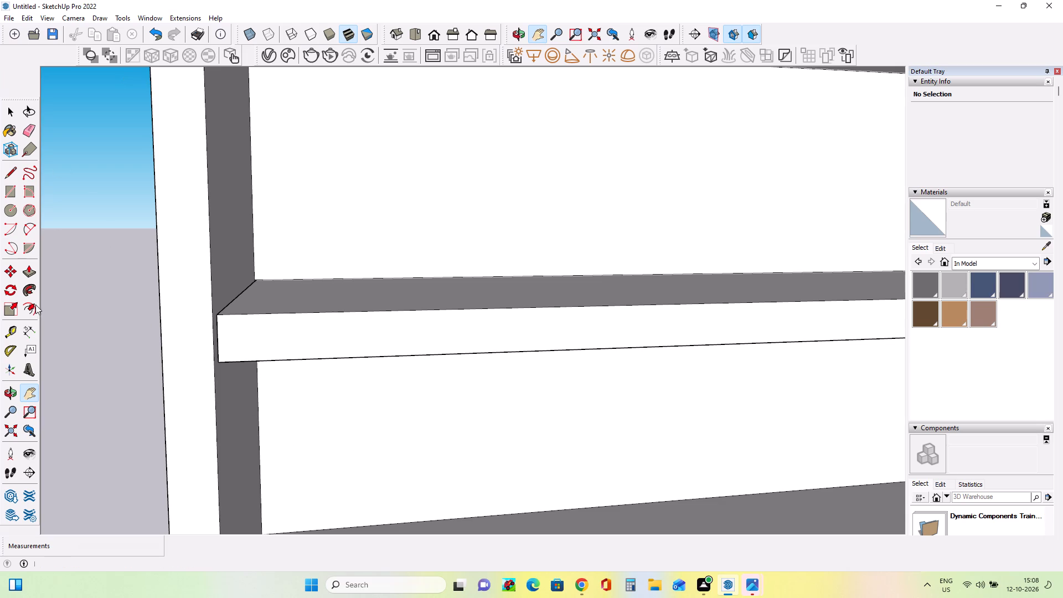
click(34, 274)
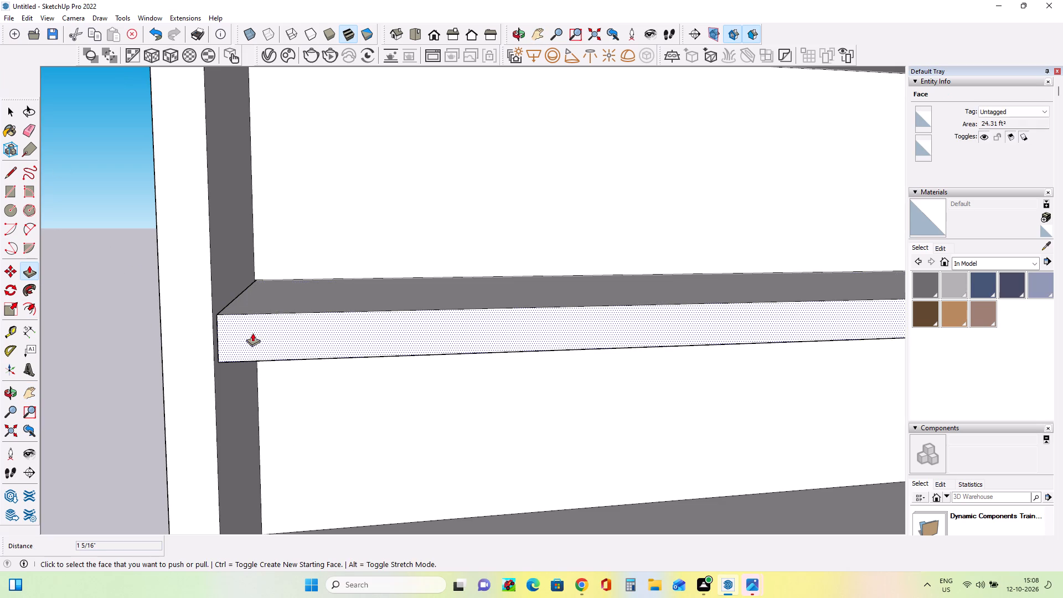
click(252, 333)
click(202, 296)
scroll(218, 373, up, 4)
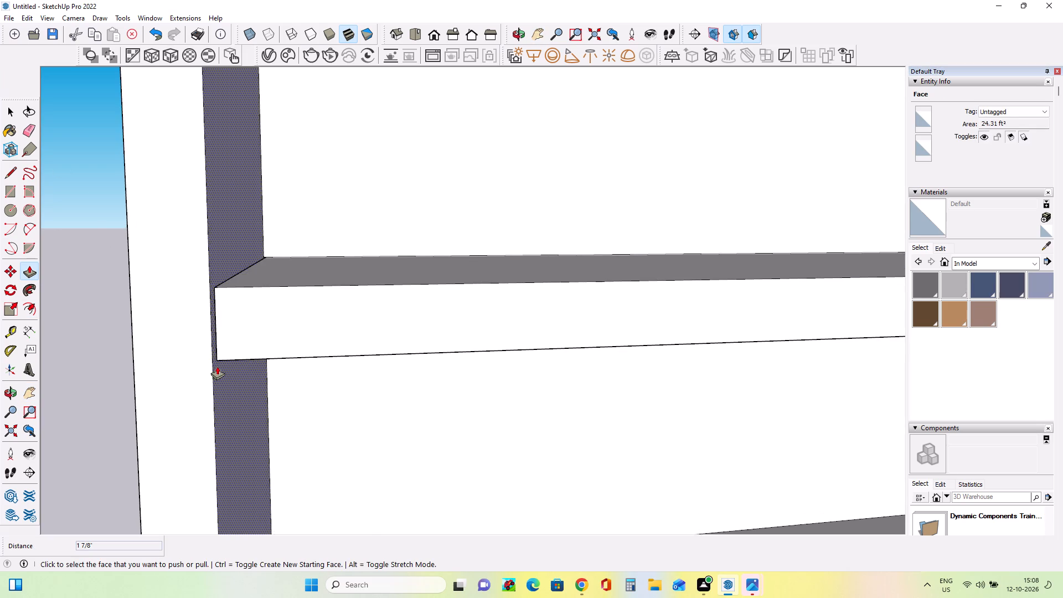
scroll(217, 366, up, 4)
click(239, 315)
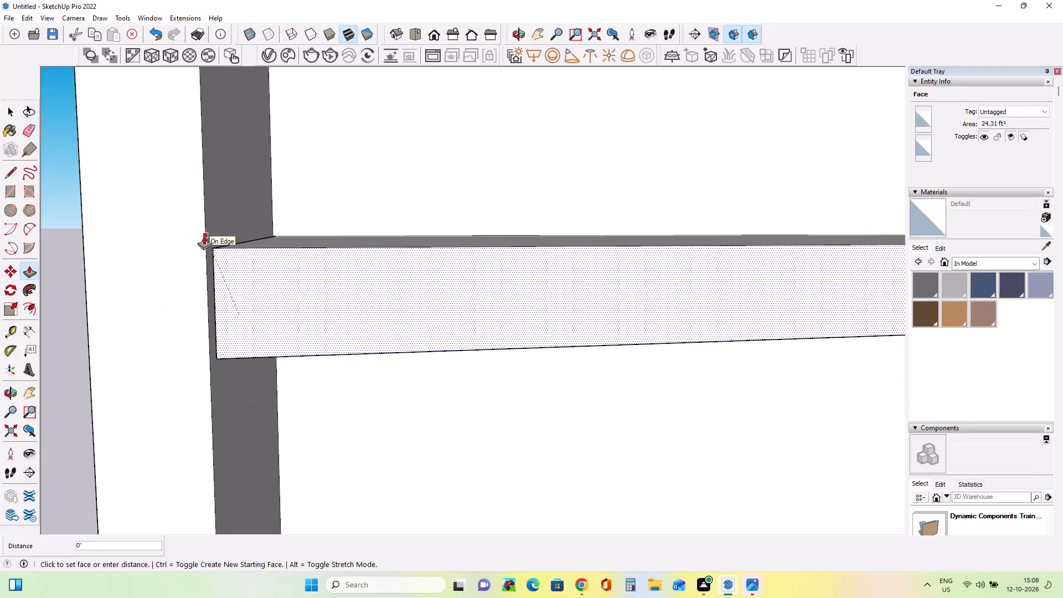
scroll(182, 321, up, 3)
click(206, 237)
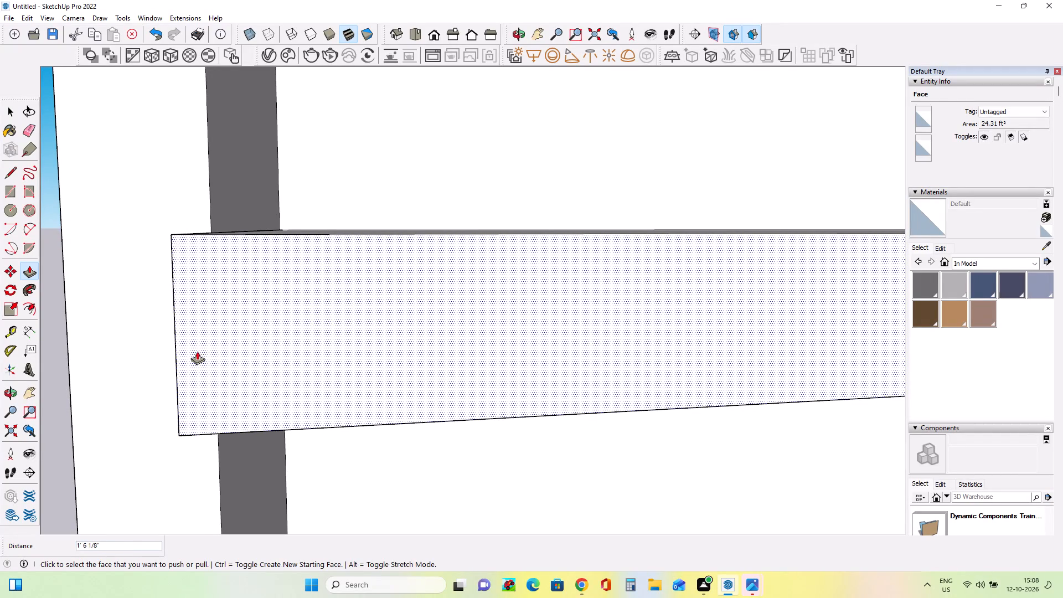
Pull the exposed end face of this second balcony slab about 7/16" toward the side wall.
scroll(214, 336, up, 1)
middle_drag(214, 336, 388, 334)
scroll(381, 334, down, 3)
scroll(381, 334, up, 1)
scroll(381, 334, down, 5)
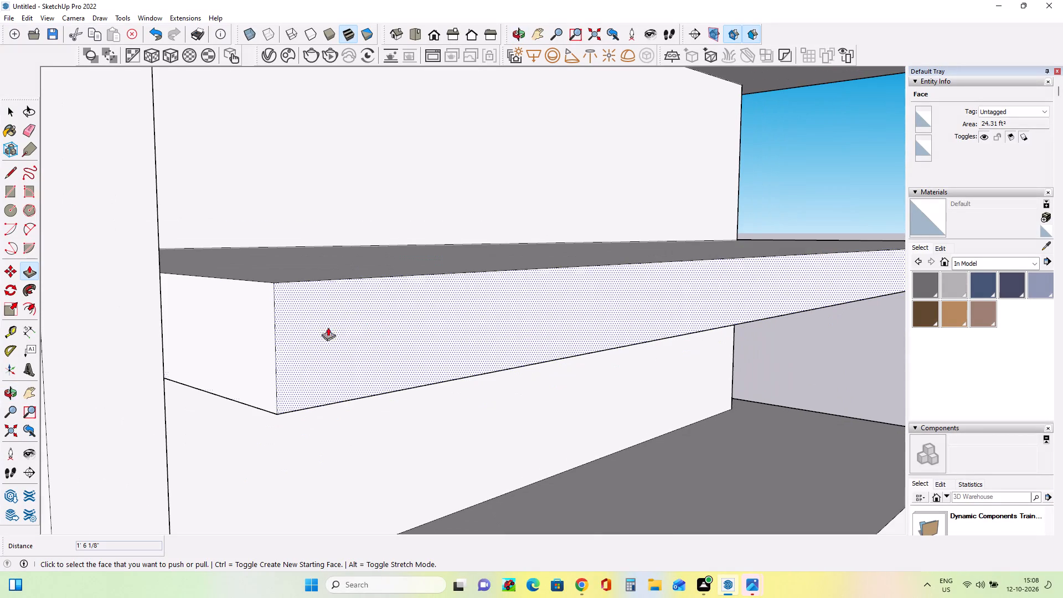
click(198, 316)
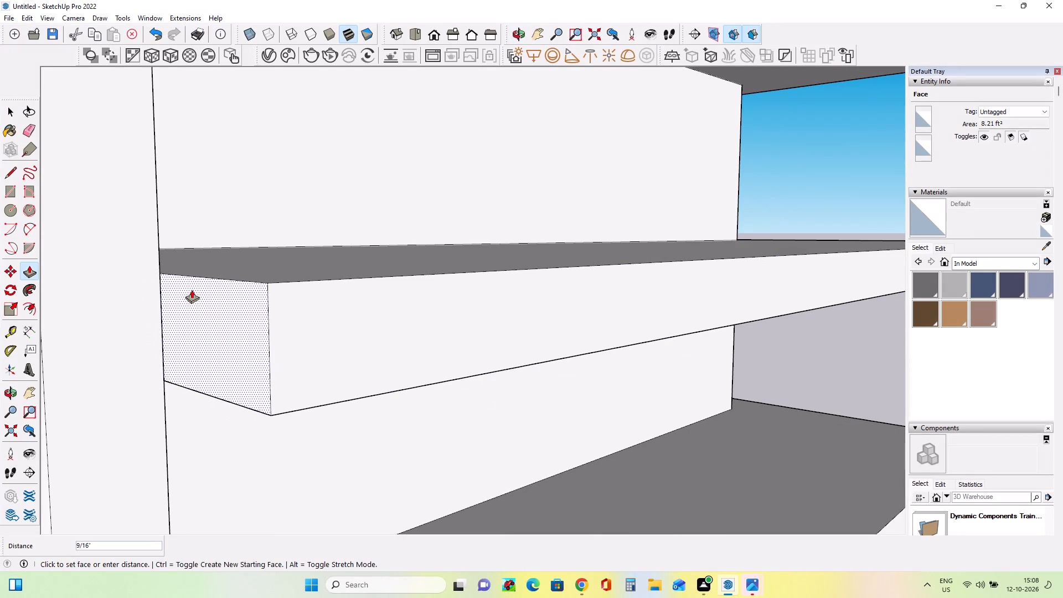
click(191, 291)
scroll(164, 339, up, 9)
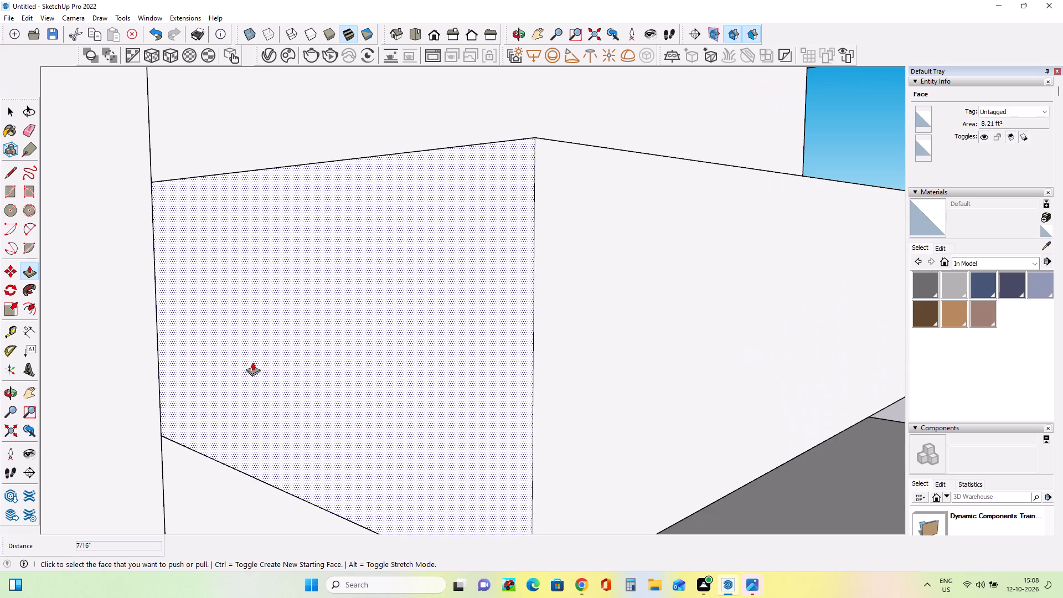
Push the second slab's front face back about 1' 6 1/8" and fine-tune it toward the side wall's front, ending with a 7/16" adjustment.
click(556, 364)
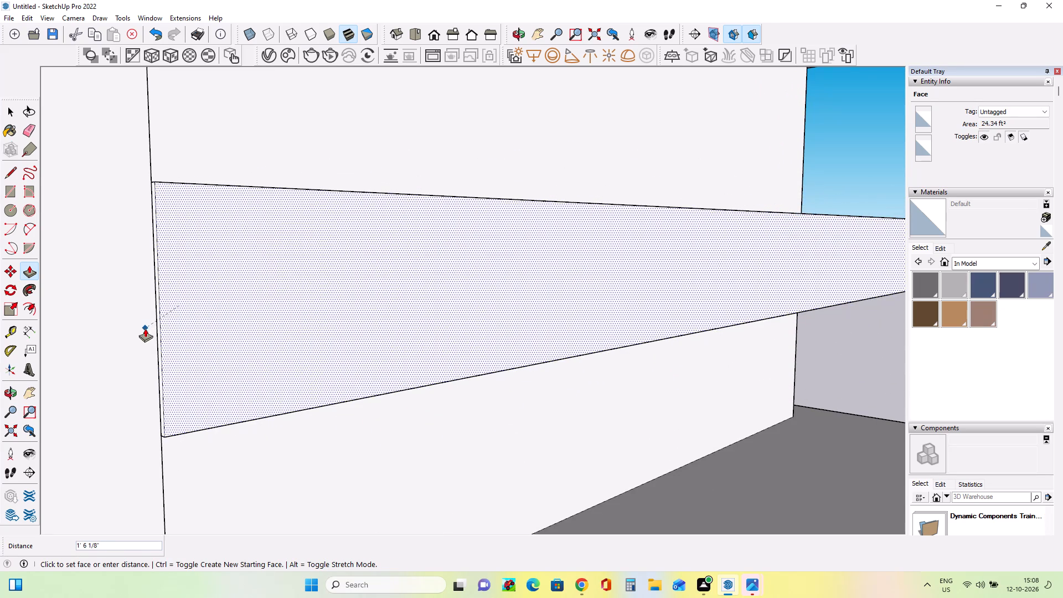
click(145, 328)
scroll(174, 384, up, 4)
click(166, 402)
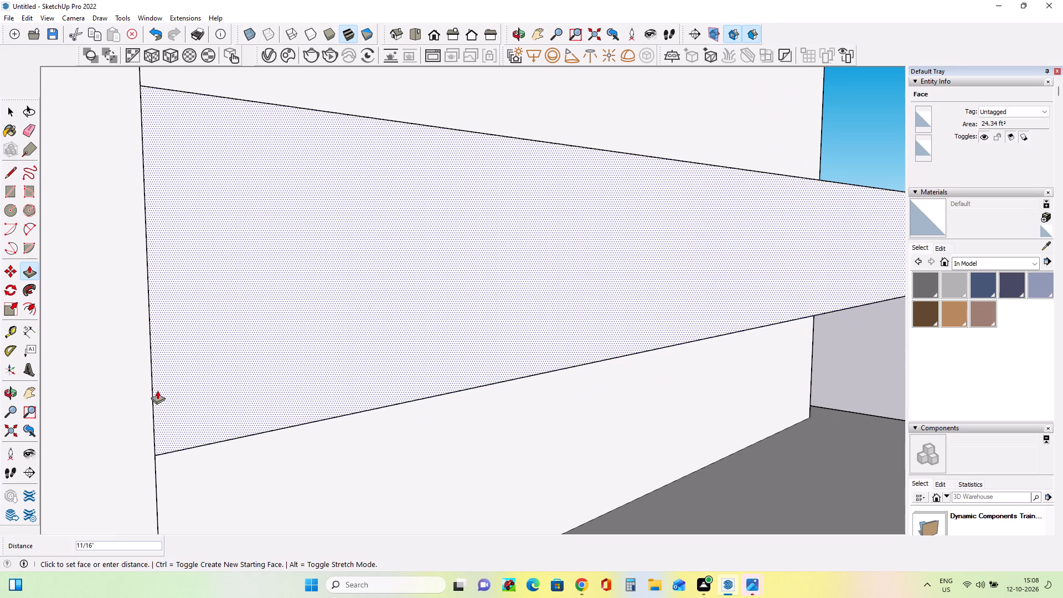
click(135, 419)
middle_drag(440, 342, 223, 437)
click(303, 316)
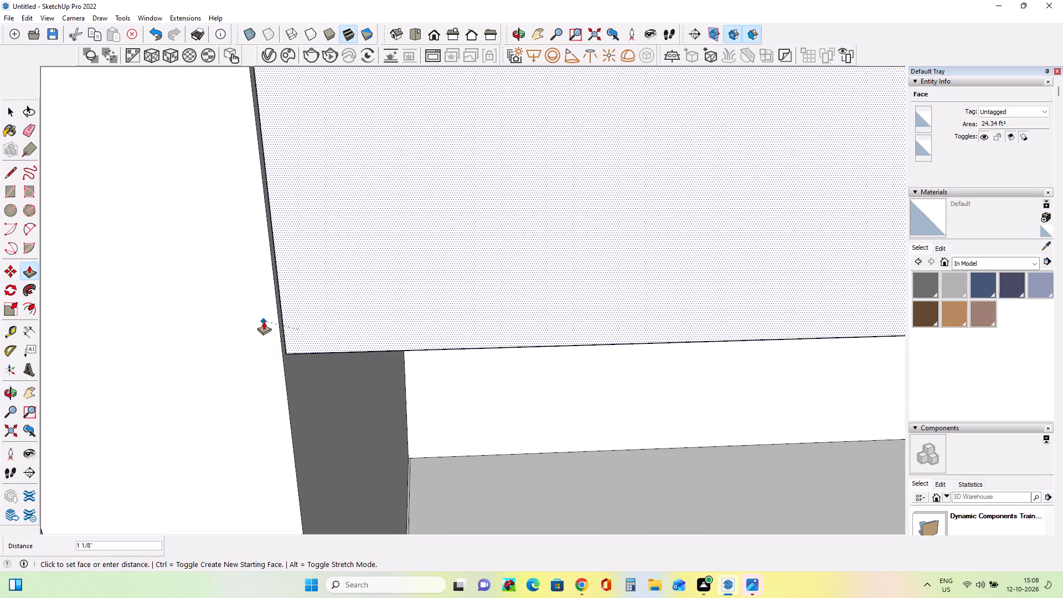
click(264, 321)
scroll(288, 353, up, 18)
click(291, 347)
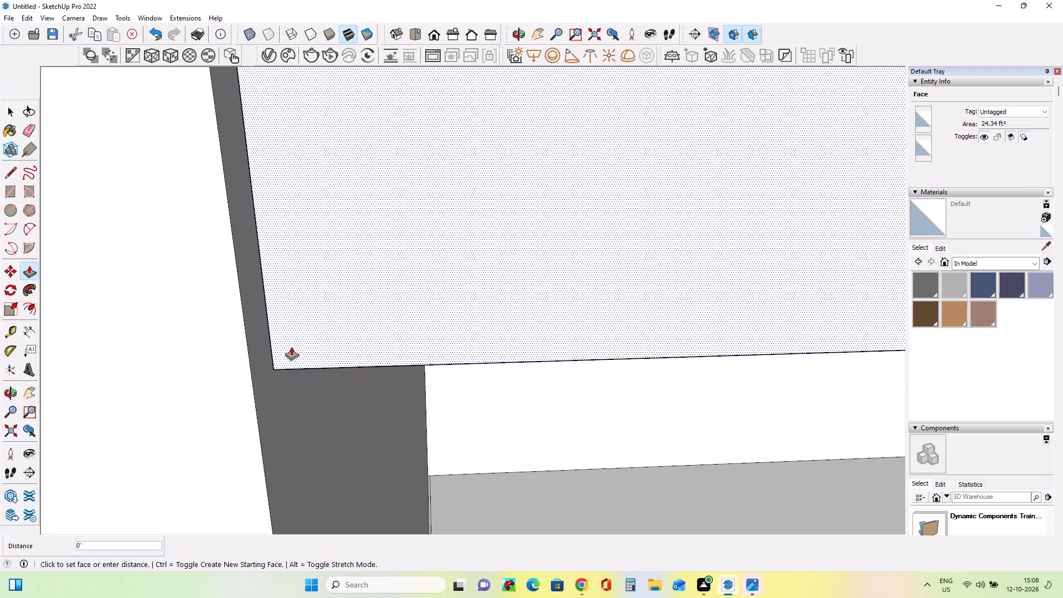
click(233, 368)
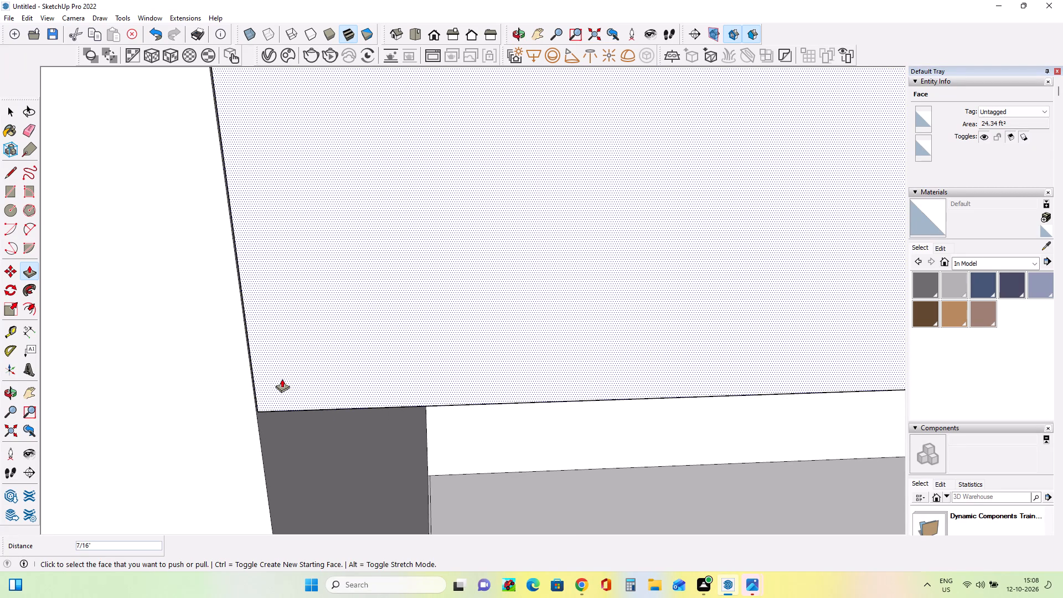
Fine-tune the second balcony slab's front face against the side wall's front, ending with a 1/8" adjustment.
scroll(282, 379, up, 4)
scroll(295, 400, down, 4)
click(278, 396)
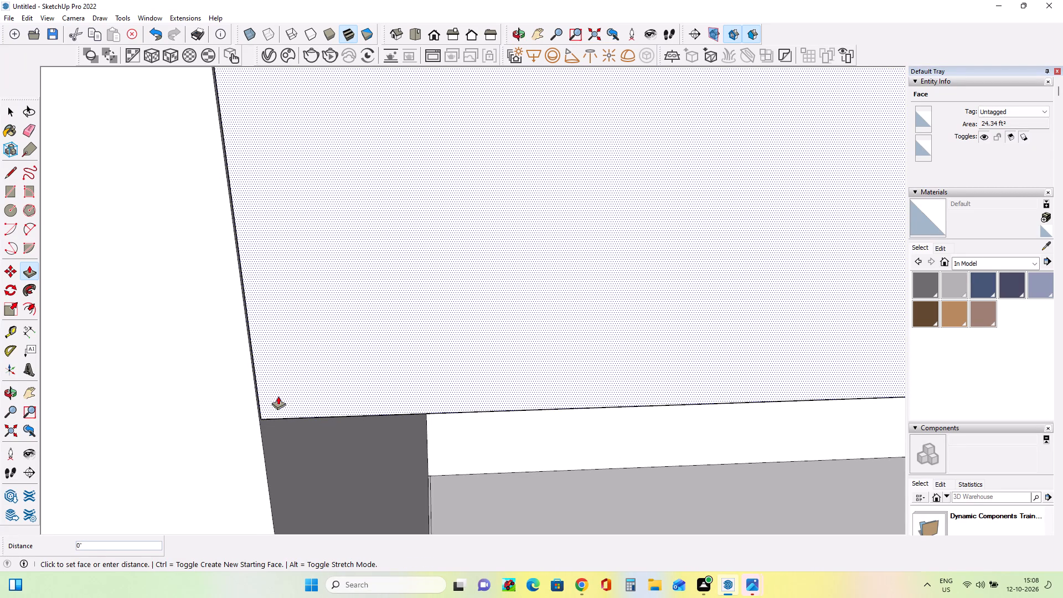
click(235, 390)
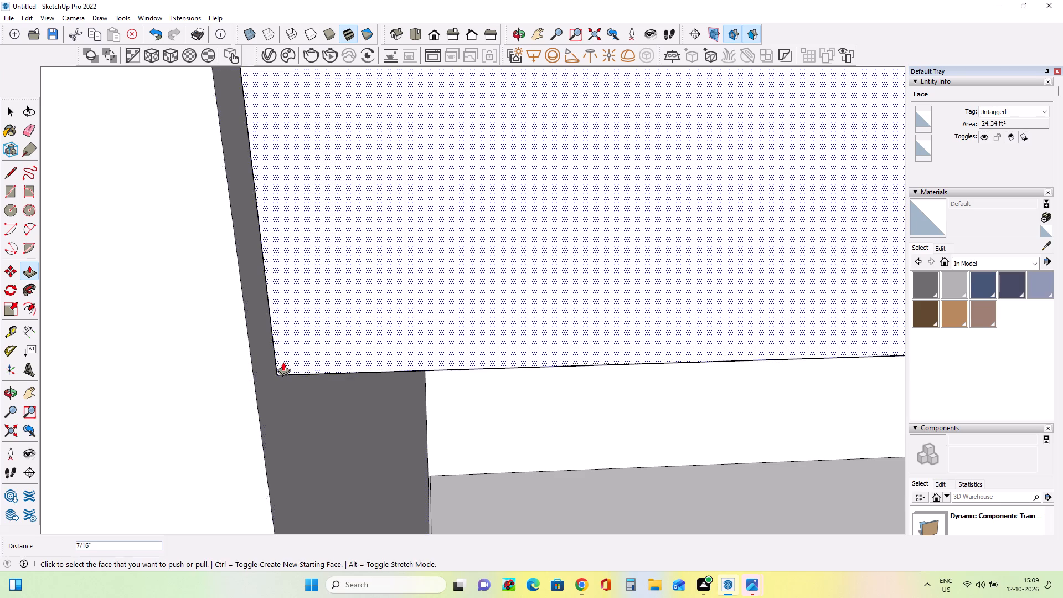
click(286, 359)
click(245, 380)
click(288, 393)
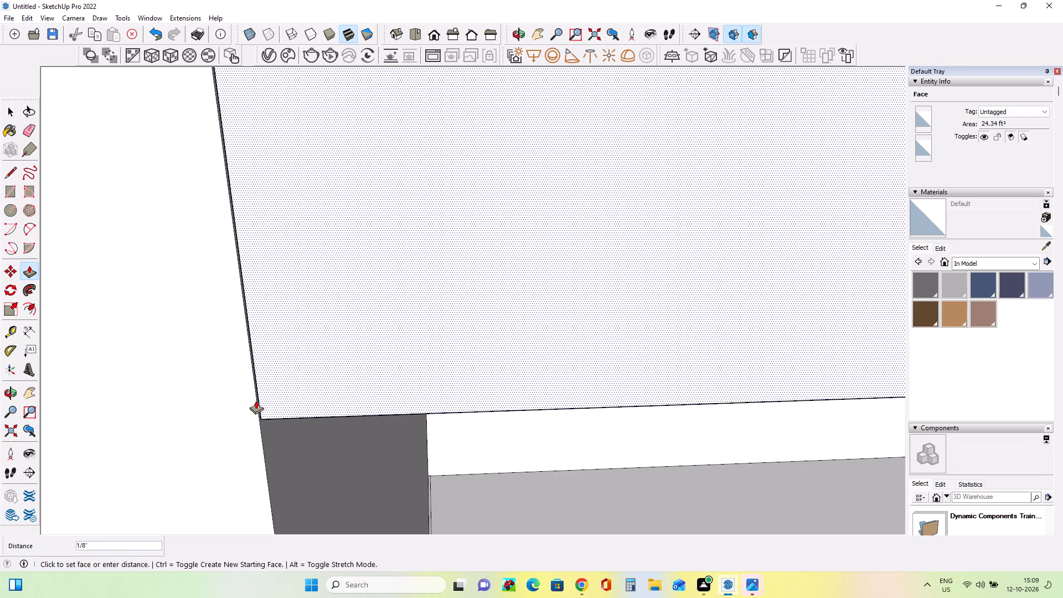
click(256, 400)
Pull the second slab's narrow end faces toward the side wall in steps of about 1/16" to close the gap.
scroll(248, 406, up, 16)
middle_drag(282, 411, 292, 401)
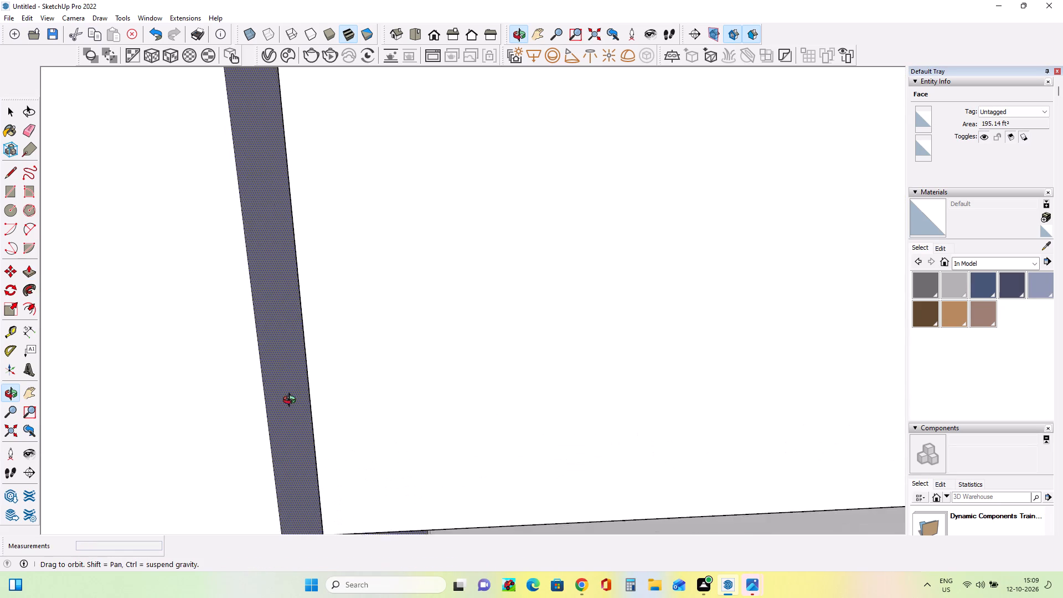
middle_drag(292, 401, 316, 390)
click(425, 346)
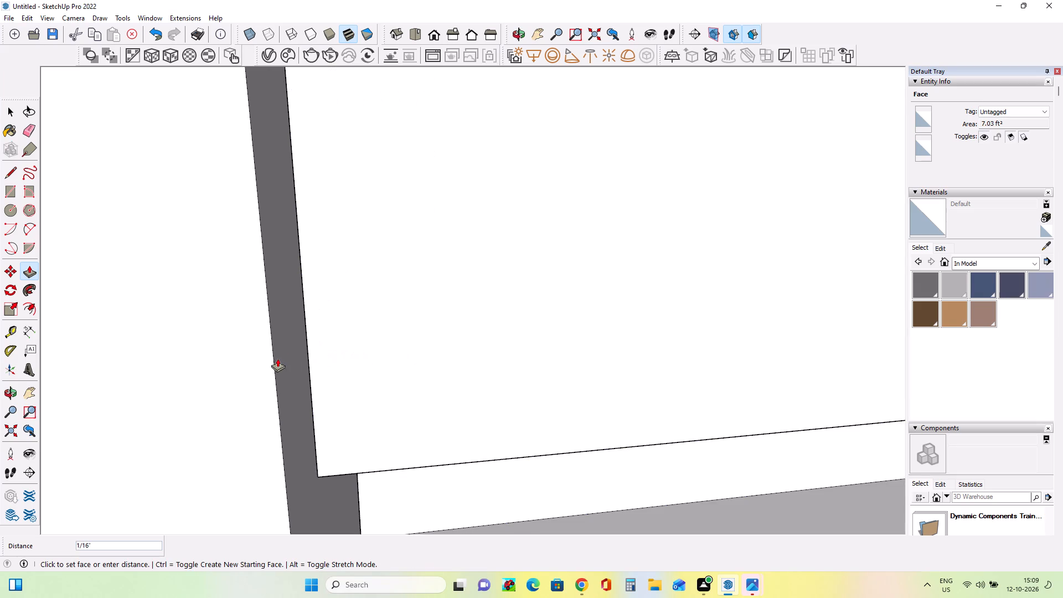
click(277, 358)
middle_drag(313, 354, 370, 338)
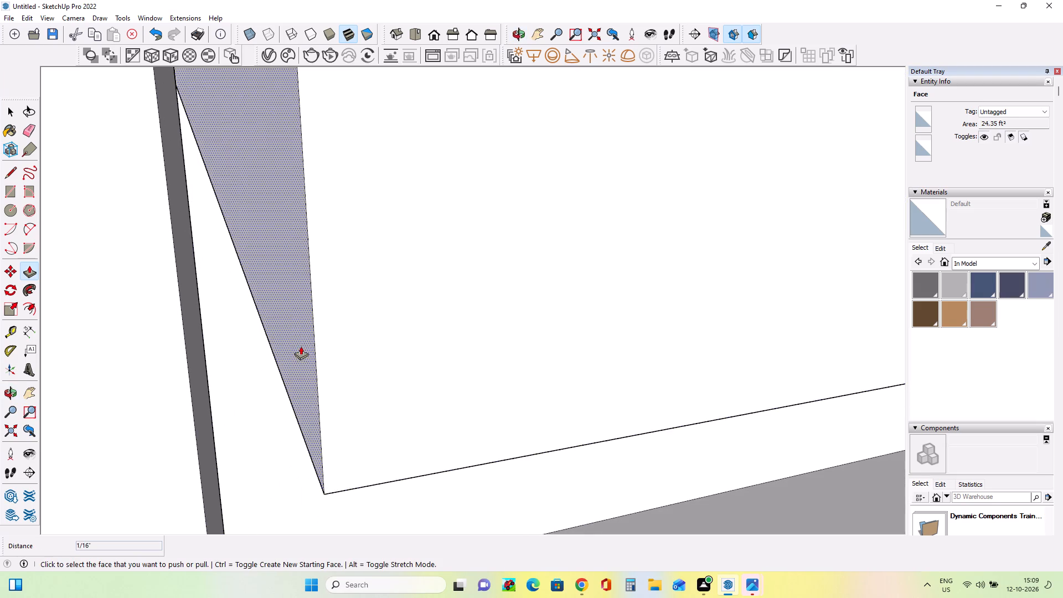
click(307, 342)
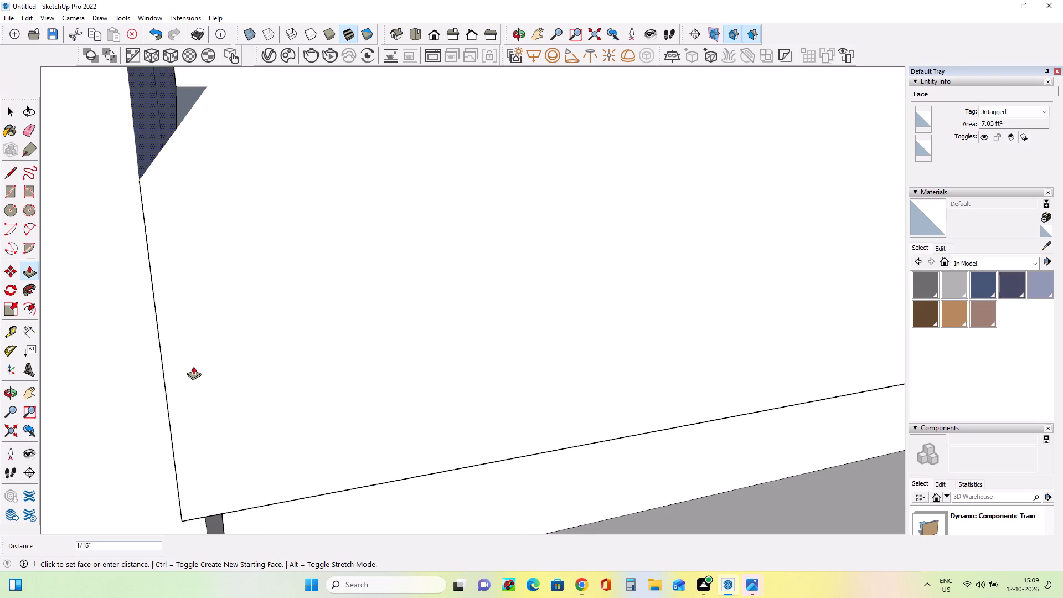
click(193, 366)
scroll(302, 338, down, 10)
middle_drag(307, 337, 316, 369)
click(251, 367)
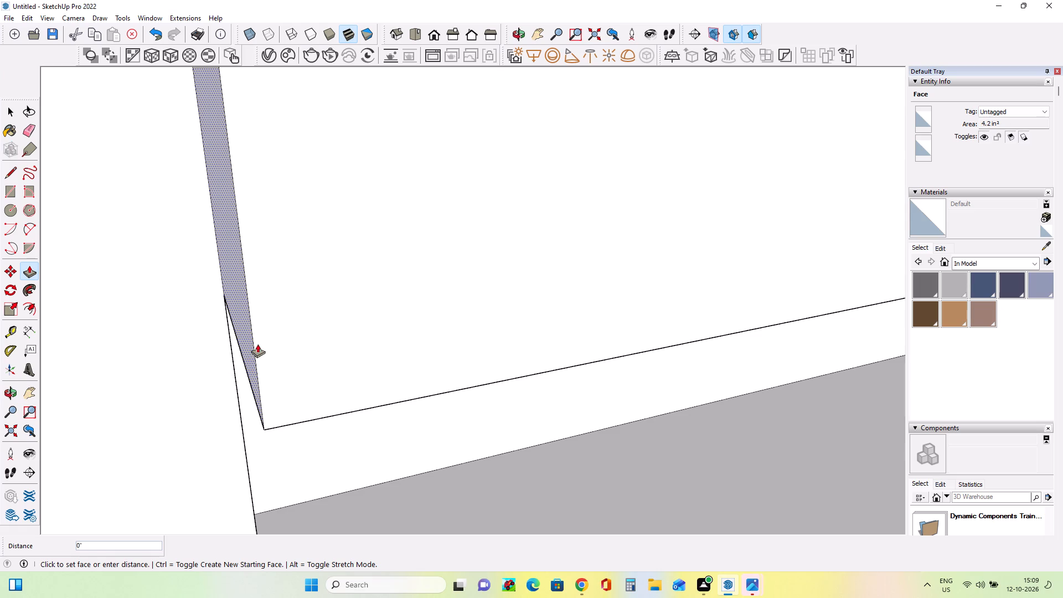
click(258, 344)
click(245, 344)
middle_drag(300, 330, 306, 359)
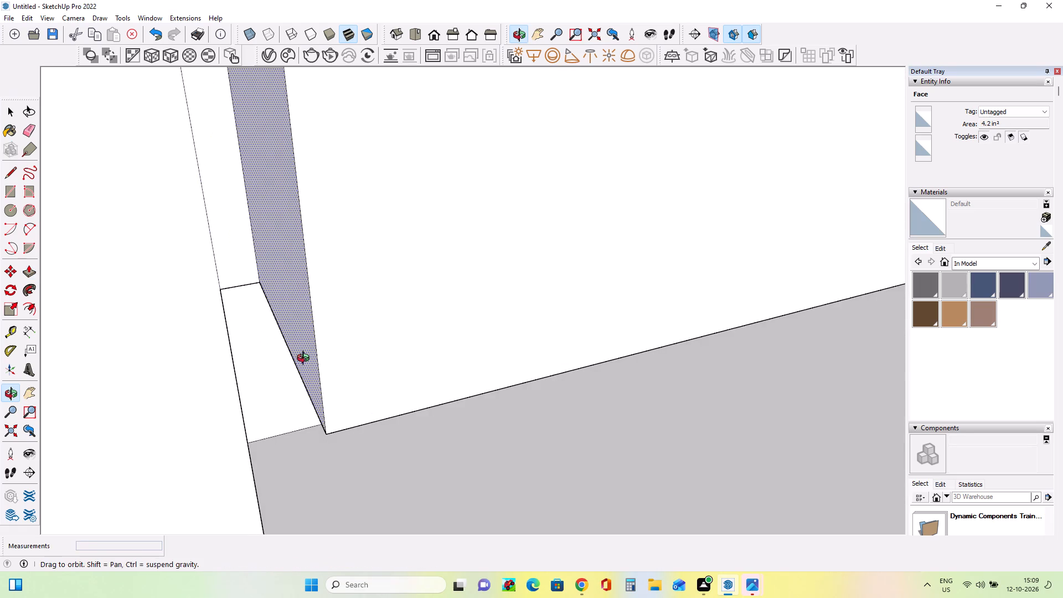
middle_drag(306, 359, 306, 360)
scroll(303, 358, down, 1)
click(305, 333)
Set the second slab's front face flush with the side wall's front, moving it about 7/16".
scroll(329, 310, down, 2)
scroll(329, 310, up, 1)
scroll(329, 310, down, 7)
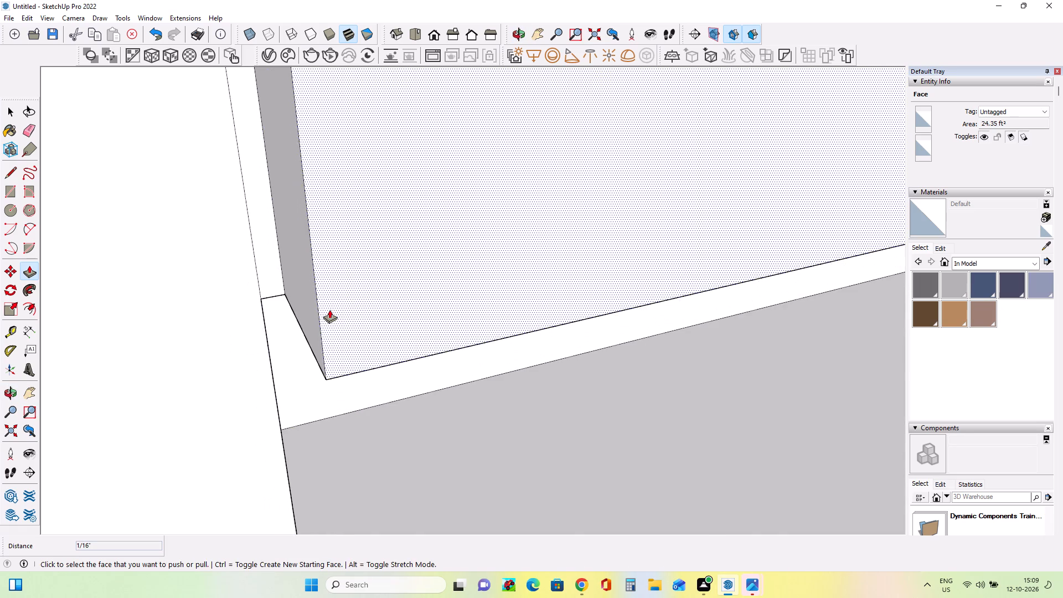
scroll(329, 310, down, 20)
scroll(329, 310, down, 11)
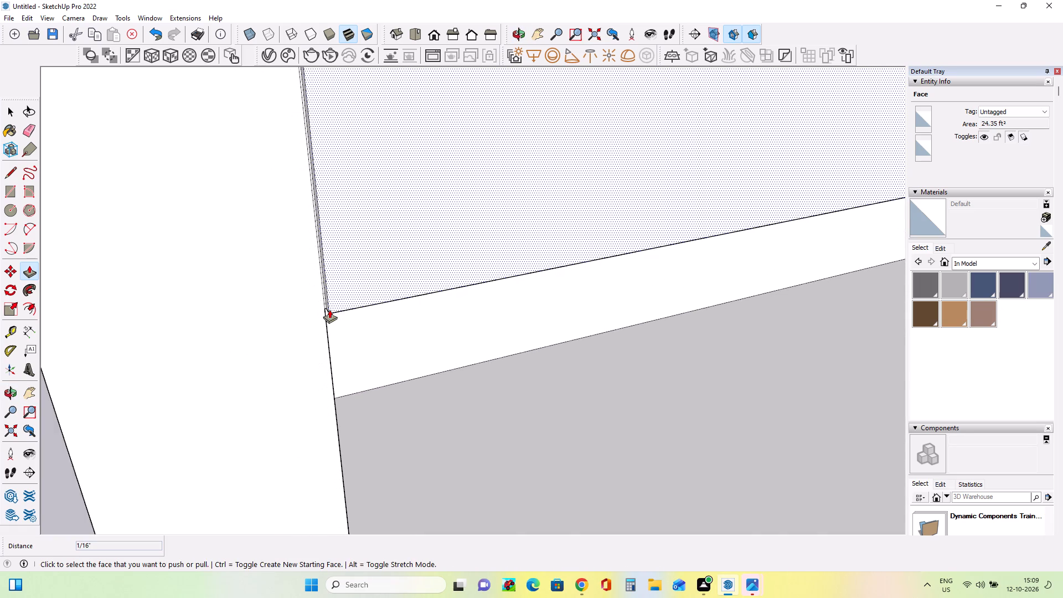
scroll(329, 310, down, 9)
scroll(329, 310, up, 1)
scroll(329, 310, down, 2)
middle_drag(328, 273, 534, 220)
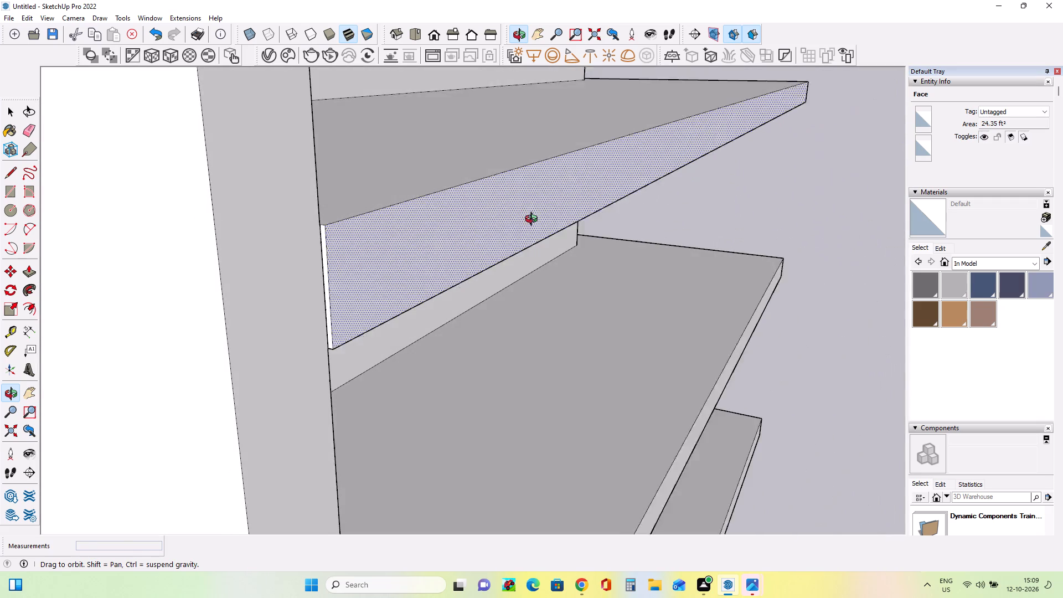
middle_drag(534, 220, 534, 220)
click(334, 297)
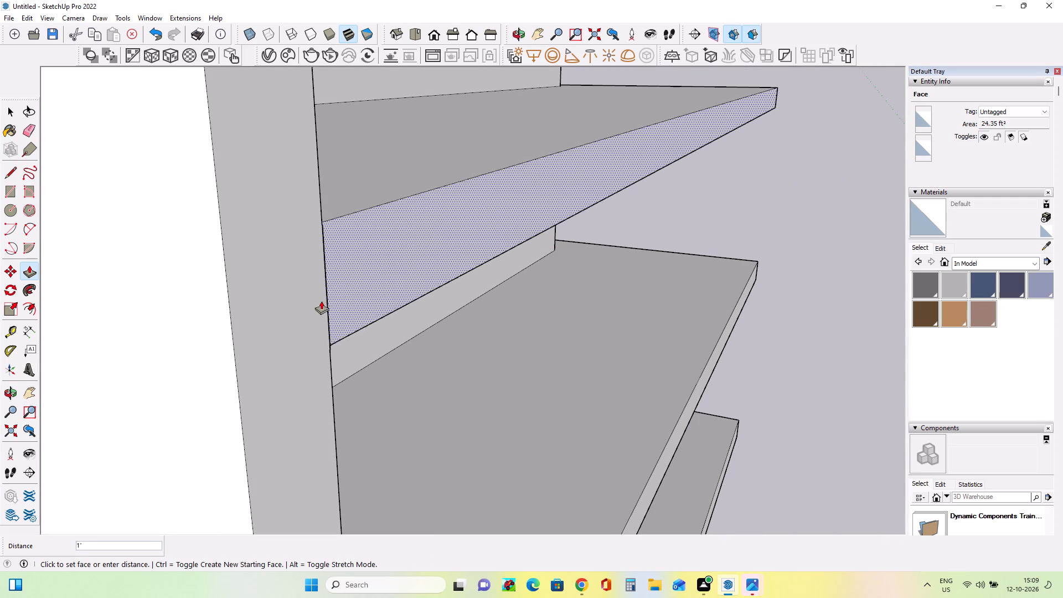
click(286, 325)
Examine the joints between the lower balcony slabs and the side wall.
middle_drag(441, 305, 412, 333)
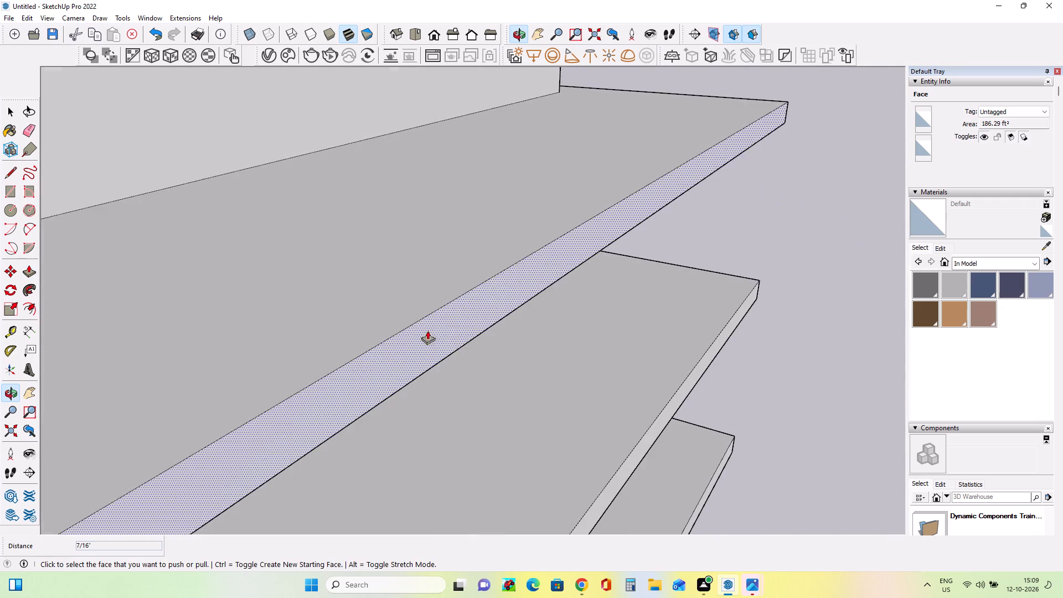
scroll(450, 326, down, 10)
scroll(330, 435, up, 6)
scroll(382, 403, up, 3)
middle_drag(382, 403, 375, 394)
scroll(368, 394, down, 4)
middle_drag(389, 391, 334, 376)
middle_drag(352, 369, 368, 365)
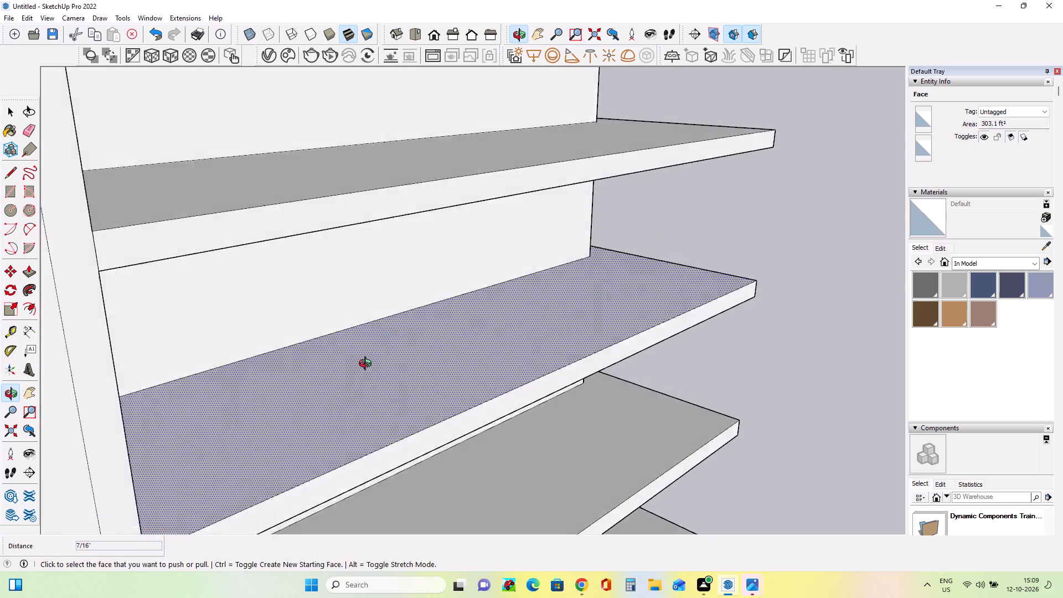
middle_drag(368, 365, 379, 362)
scroll(379, 362, down, 4)
scroll(505, 341, down, 10)
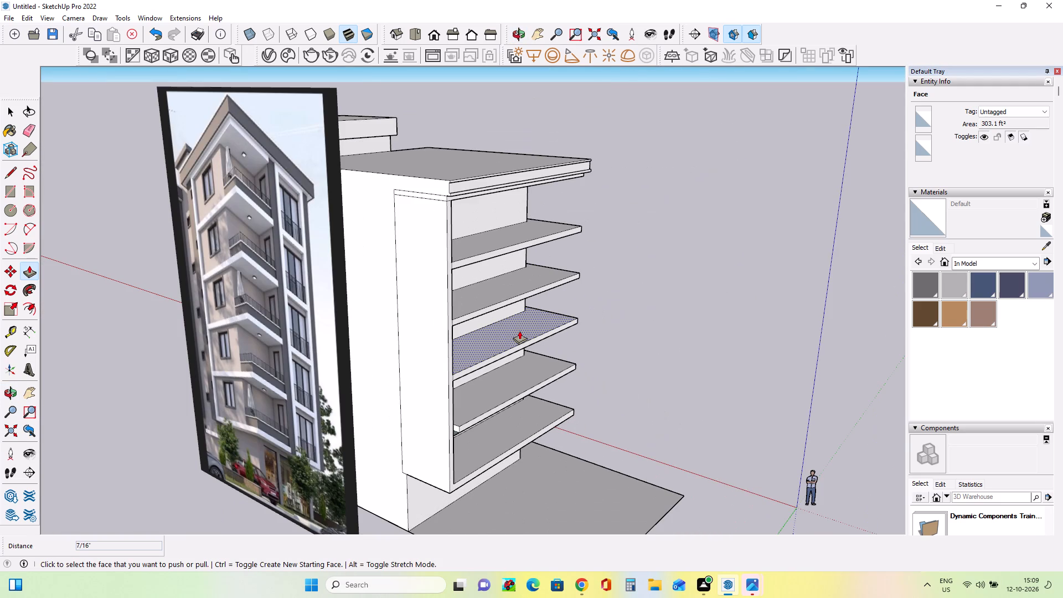
Push the front face of the second-lowest balcony slab back about 1' 11 1/16".
scroll(519, 331, up, 1)
scroll(431, 468, up, 5)
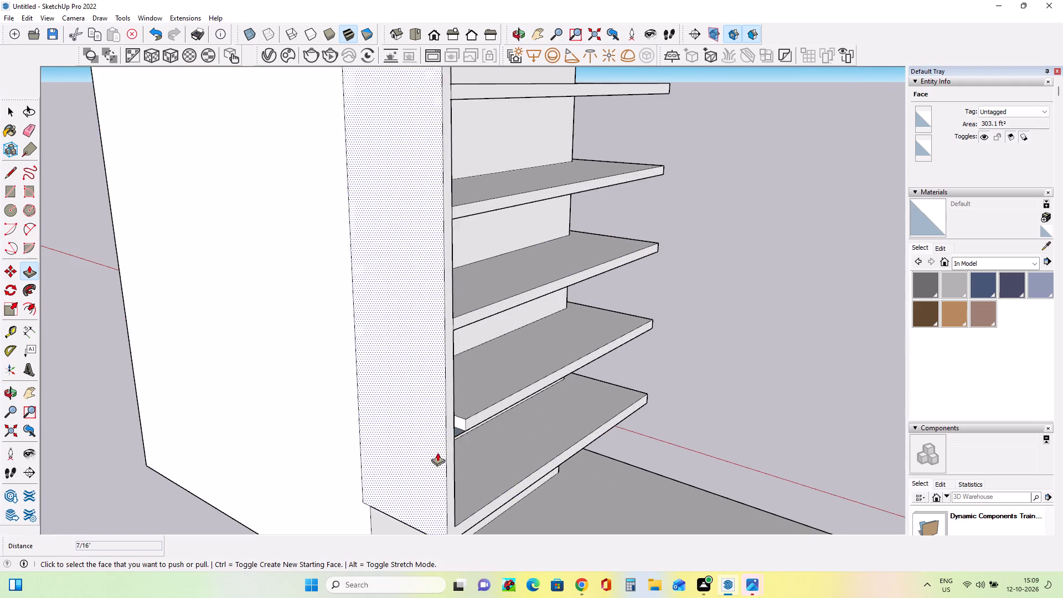
scroll(469, 426, up, 13)
click(470, 419)
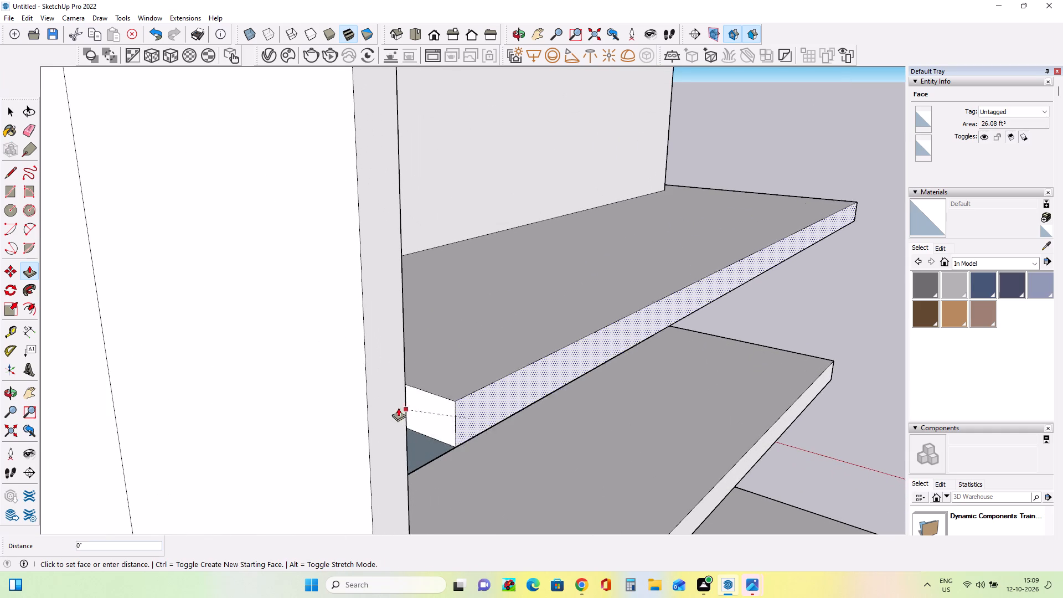
click(390, 406)
Pull the exposed end face of the second-lowest slab about 1' 2 5/16" to meet the side wall.
middle_drag(570, 386, 452, 404)
scroll(461, 402, down, 2)
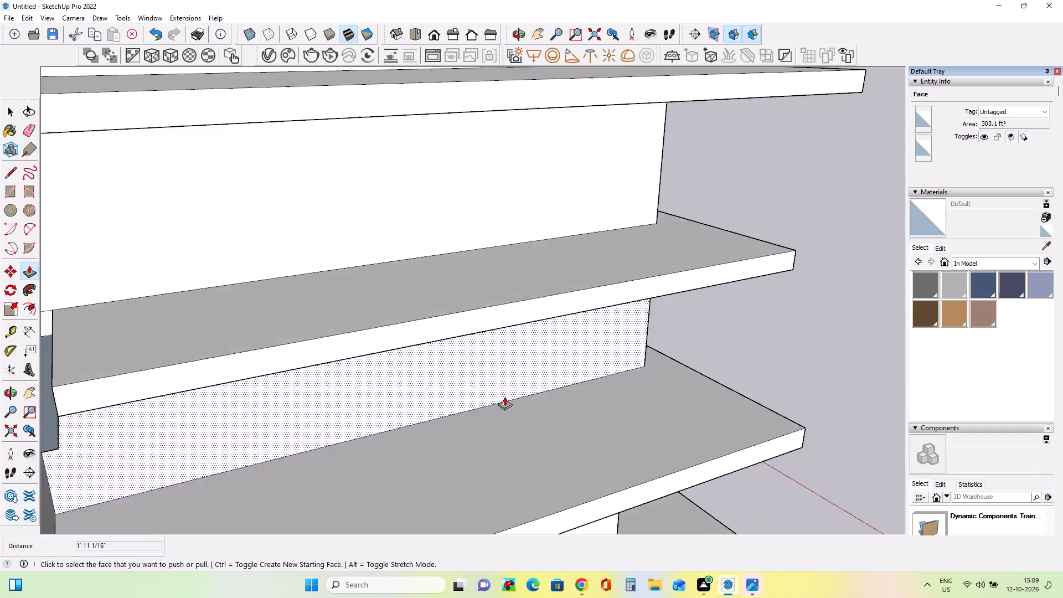
scroll(504, 396, down, 2)
scroll(576, 386, down, 4)
scroll(409, 417, up, 9)
middle_drag(391, 417, 367, 435)
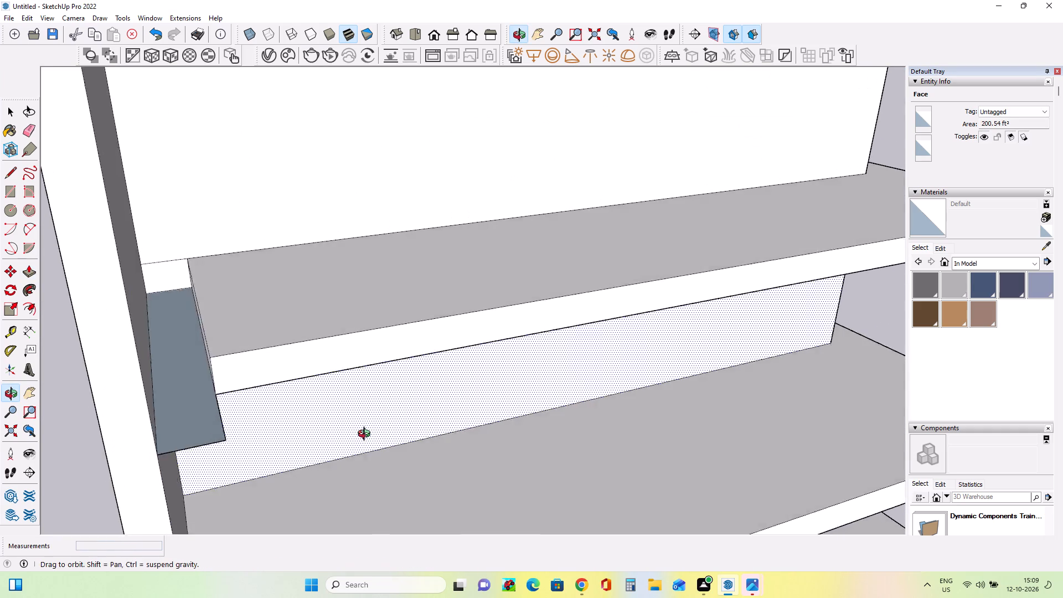
middle_drag(367, 435, 358, 441)
middle_drag(368, 434, 387, 421)
middle_drag(392, 418, 410, 411)
click(285, 336)
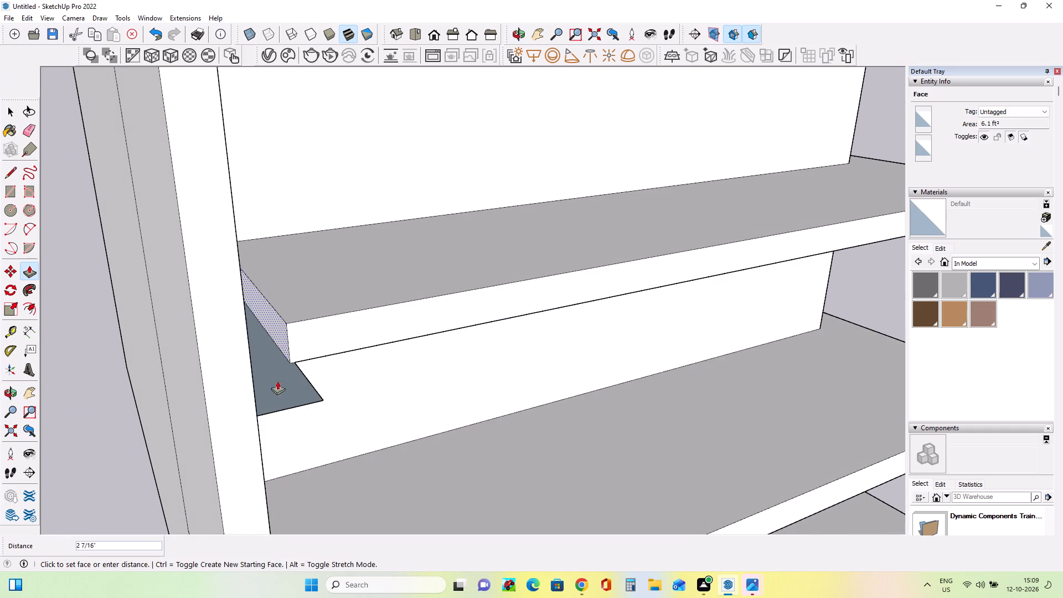
click(242, 419)
Pull the second-lowest slab's front face out about 1' 11 1/16" to the side wall's front and fine-tune it with 1/4" adjustments.
middle_drag(440, 389, 309, 425)
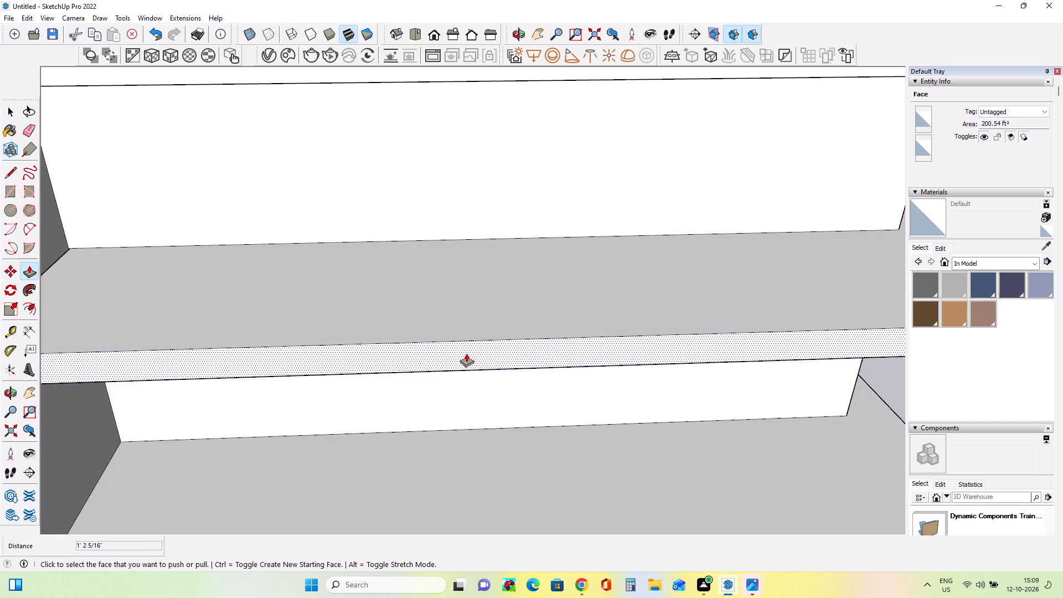
scroll(534, 332, down, 4)
click(160, 354)
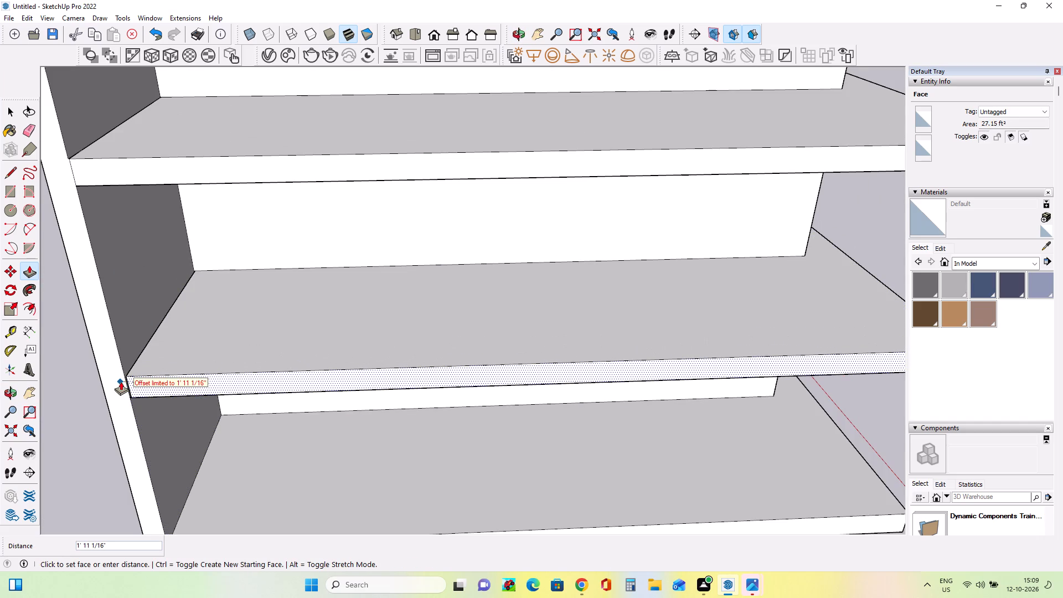
click(121, 382)
scroll(126, 414, up, 8)
click(147, 350)
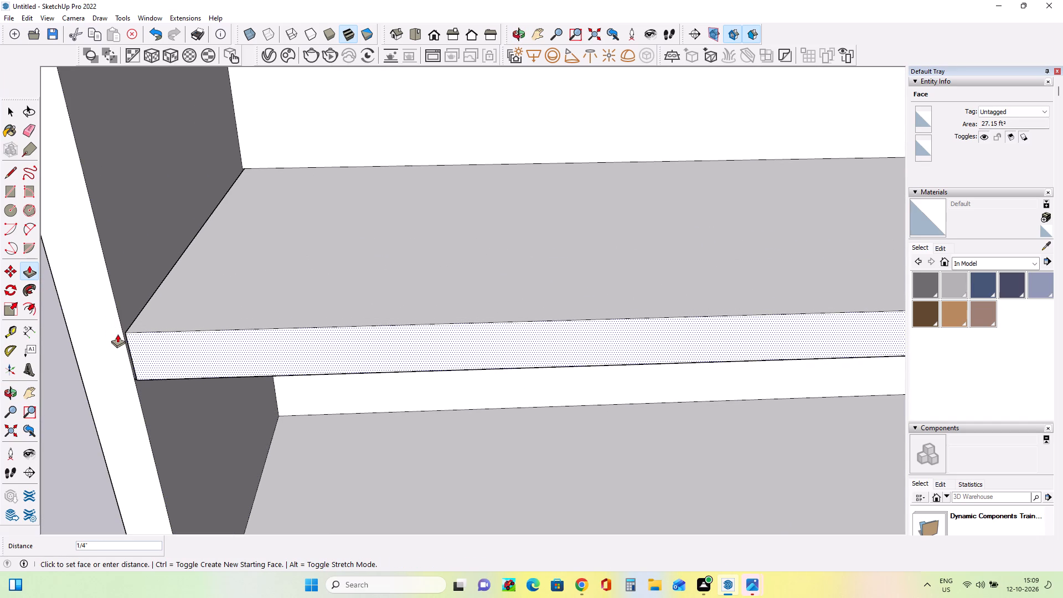
click(117, 334)
scroll(132, 379, up, 9)
click(146, 329)
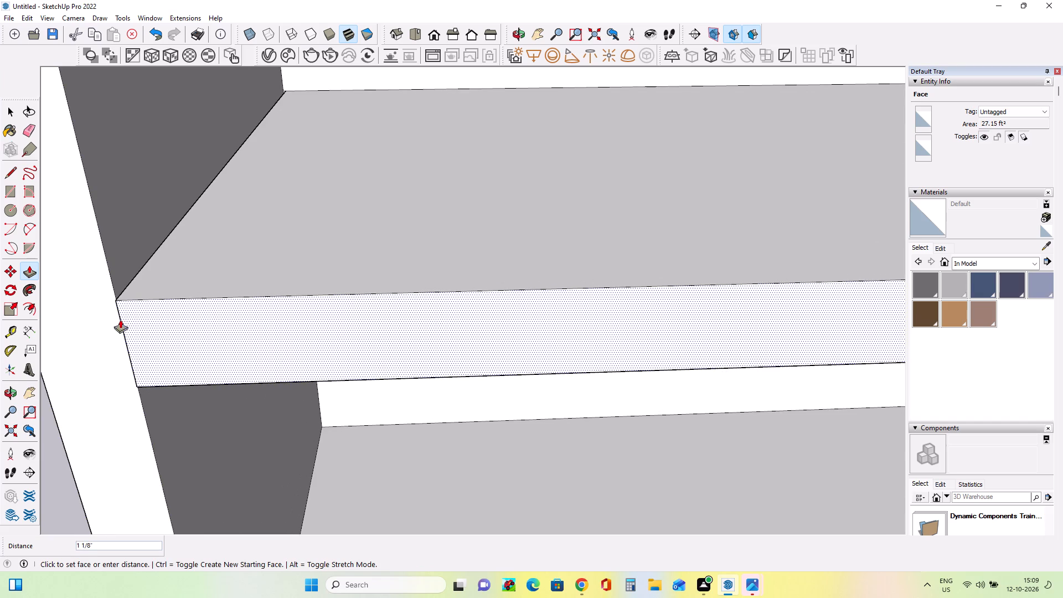
click(111, 333)
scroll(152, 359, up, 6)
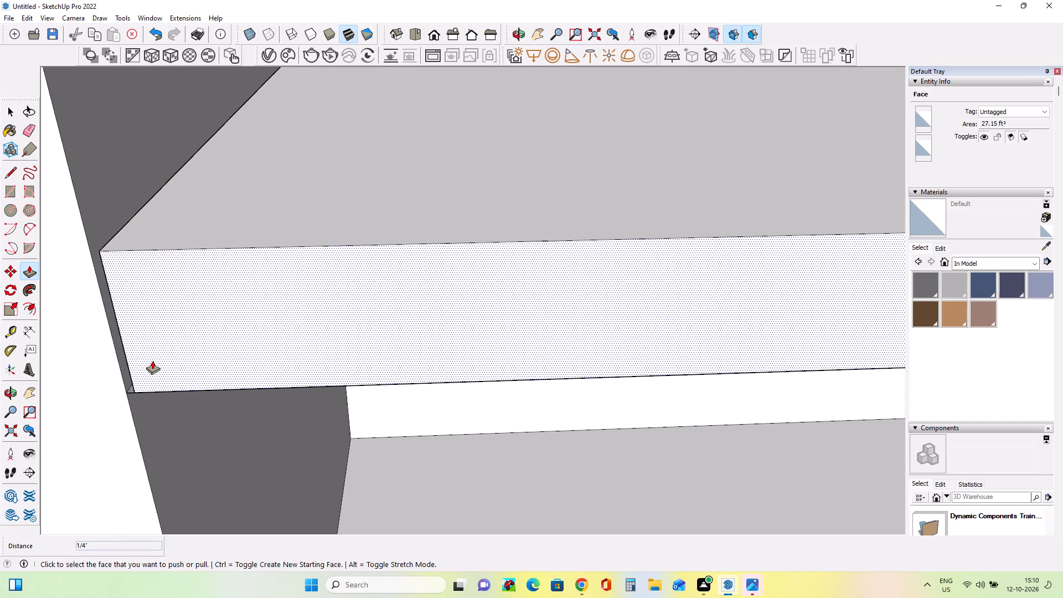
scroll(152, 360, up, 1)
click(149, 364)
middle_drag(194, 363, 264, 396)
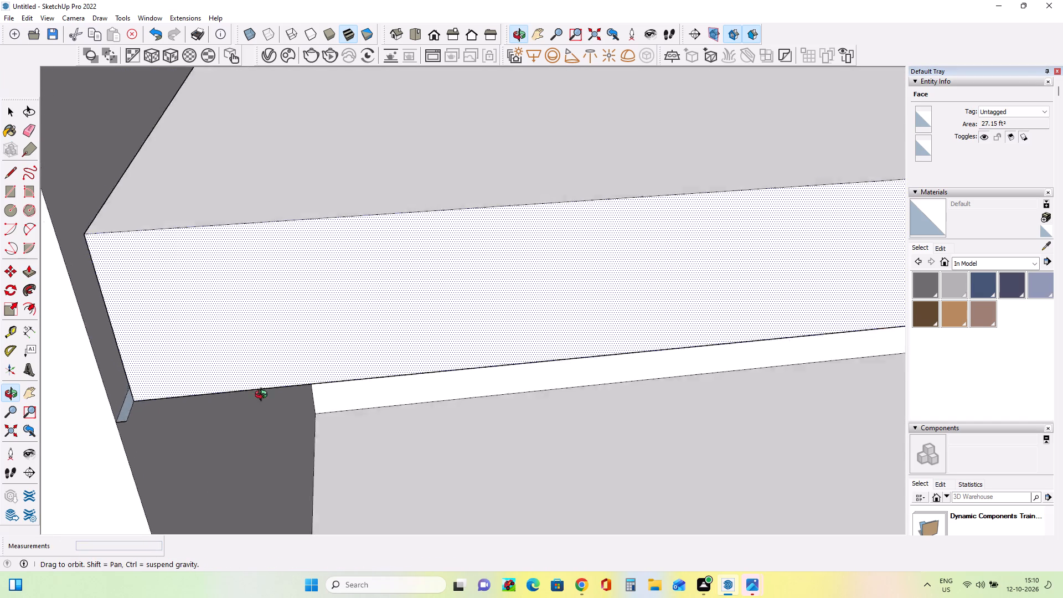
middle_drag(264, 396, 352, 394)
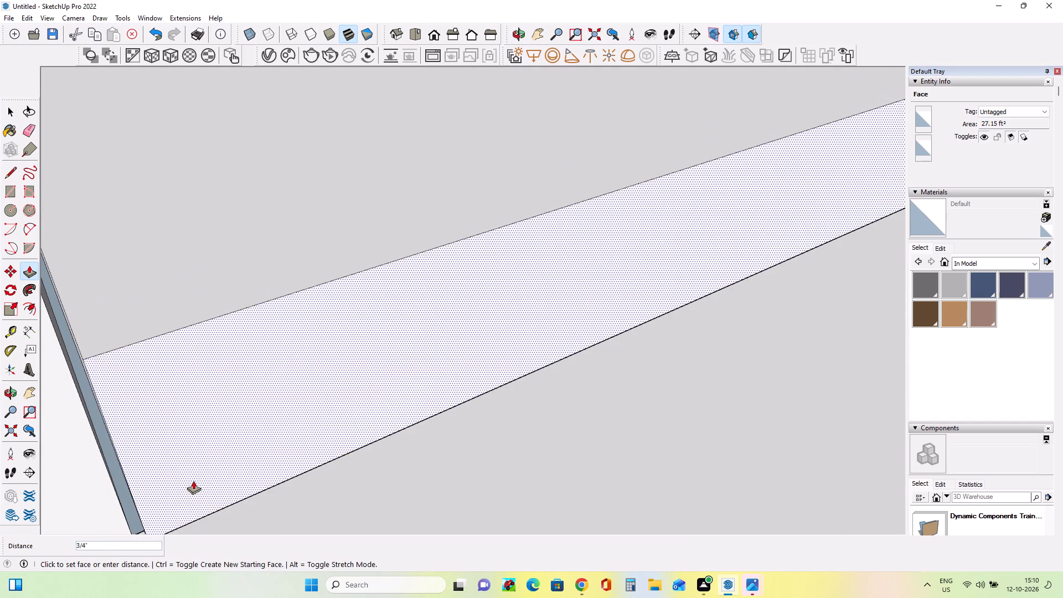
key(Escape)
Pull the second-lowest slab's end face about 5/8" to close the remaining gap at the side wall.
middle_drag(111, 436, 134, 422)
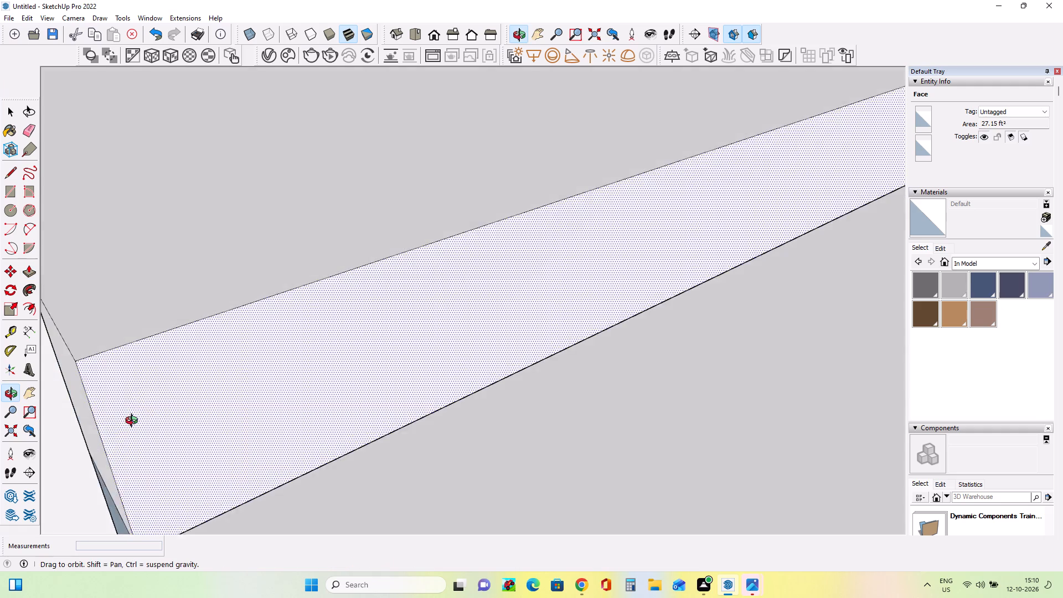
middle_drag(134, 422, 150, 400)
click(78, 405)
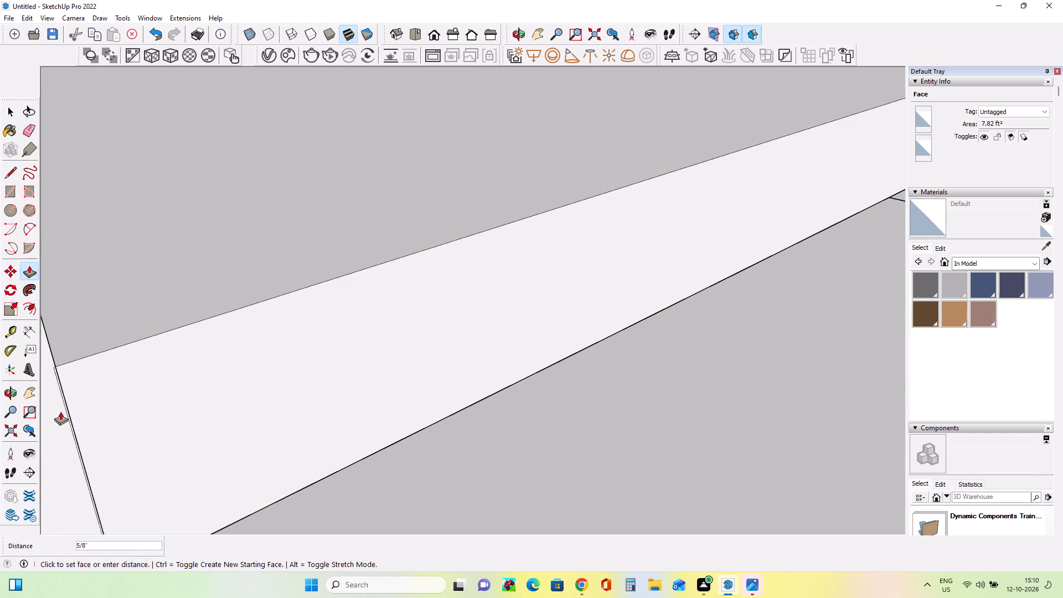
click(60, 411)
Examine the second-lowest slab's joint with the side wall, the lowest slabs and the whole building.
middle_drag(352, 384, 255, 395)
scroll(255, 395, down, 4)
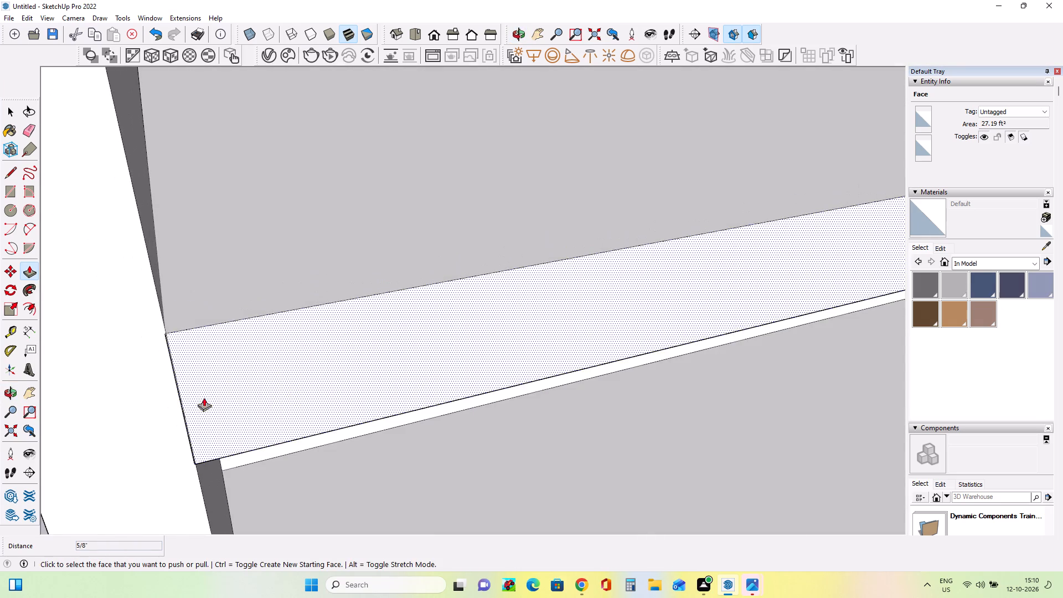
scroll(180, 397, up, 7)
scroll(231, 393, down, 9)
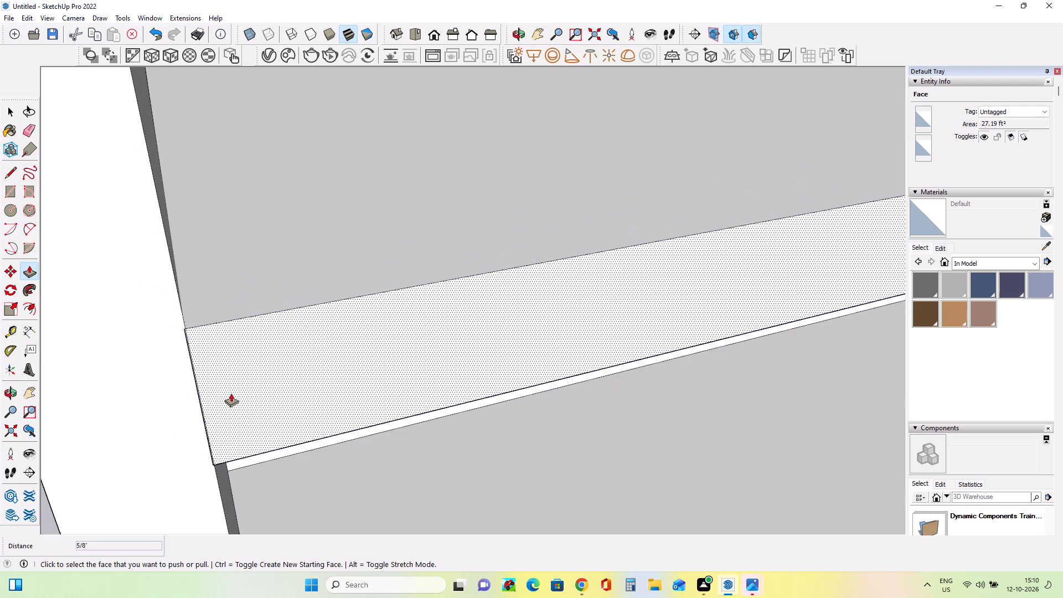
scroll(231, 393, down, 10)
scroll(261, 411, up, 1)
middle_drag(261, 411, 231, 357)
scroll(228, 353, down, 4)
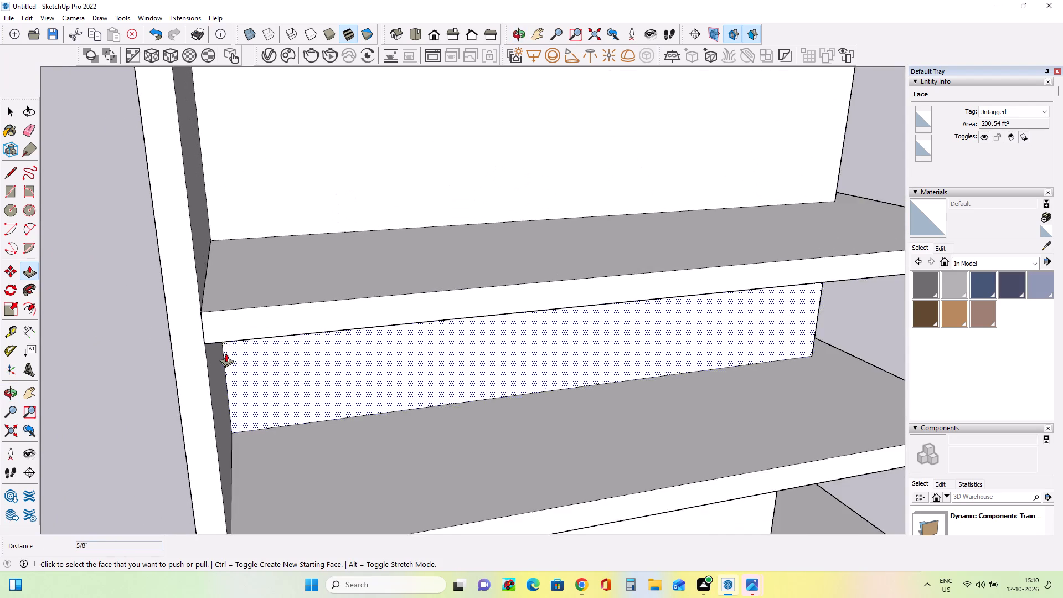
scroll(226, 353, down, 10)
middle_drag(265, 485, 254, 462)
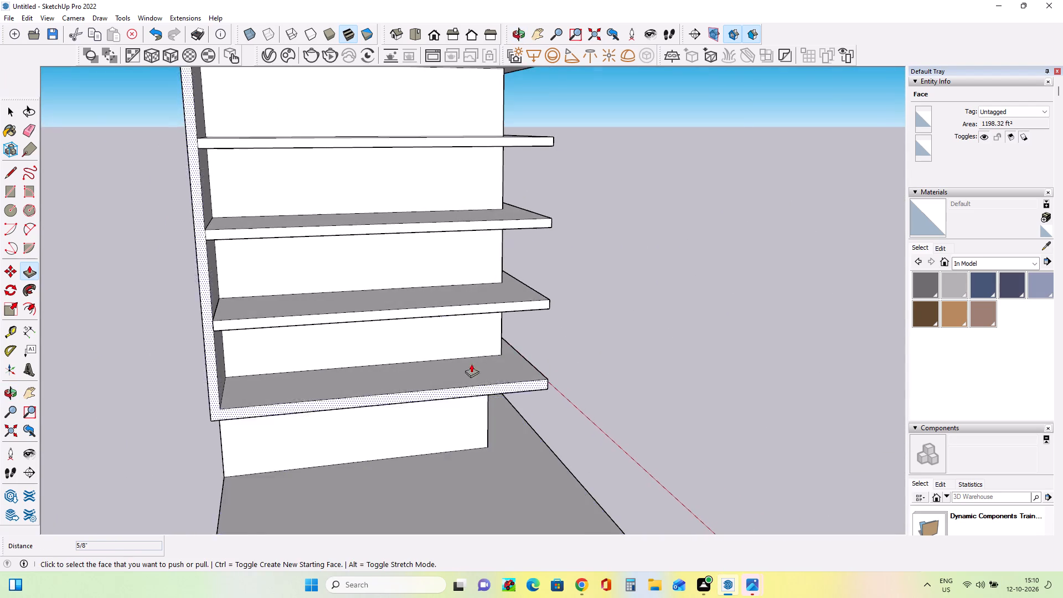
scroll(482, 355, down, 8)
middle_drag(629, 409, 374, 424)
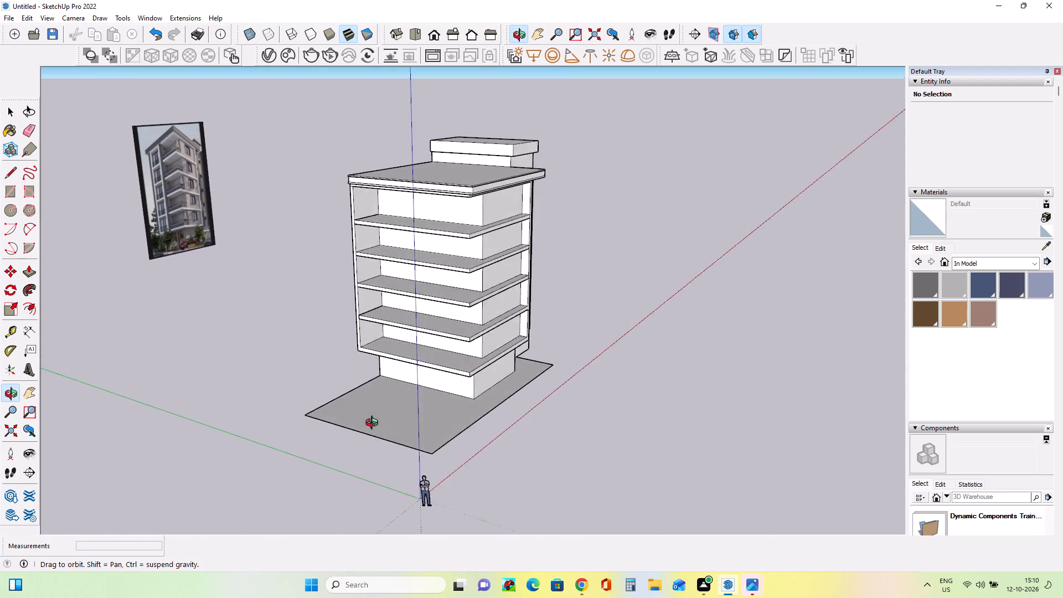
Examine the reference image's lowest balcony, its parapet, railing and slab edge above the ground floor, against the modeled building.
middle_drag(374, 424, 364, 422)
scroll(444, 365, up, 3)
middle_drag(494, 389, 412, 401)
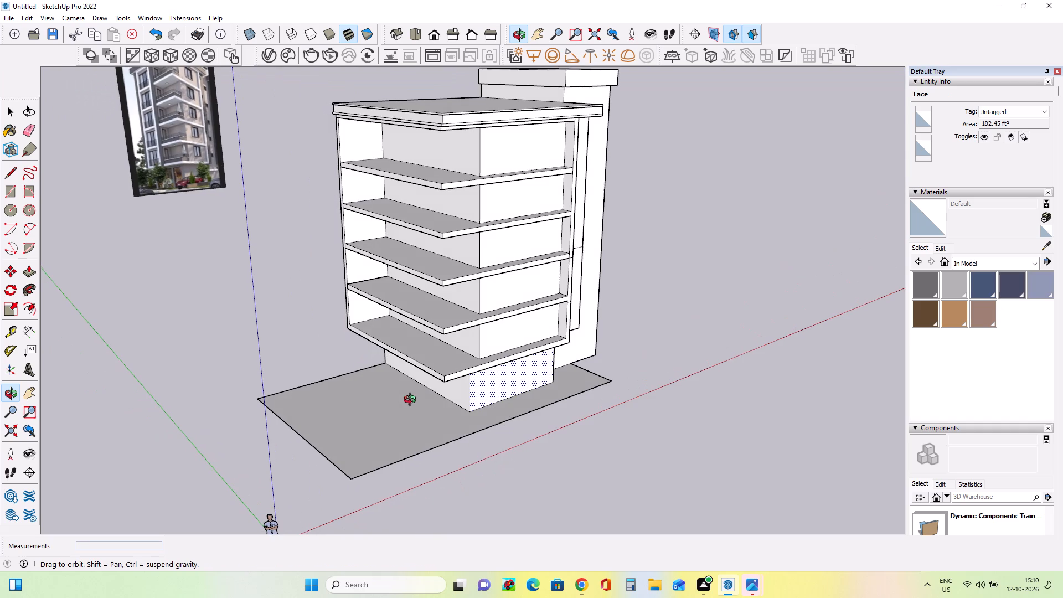
middle_drag(412, 401, 411, 400)
middle_drag(487, 277, 494, 284)
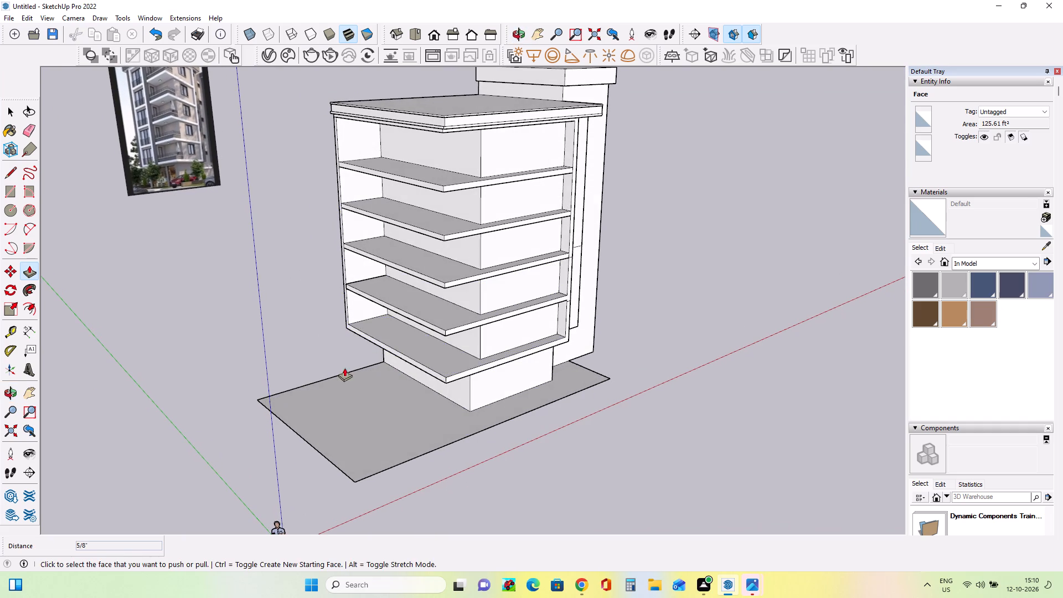
middle_drag(344, 368, 409, 388)
scroll(364, 368, down, 8)
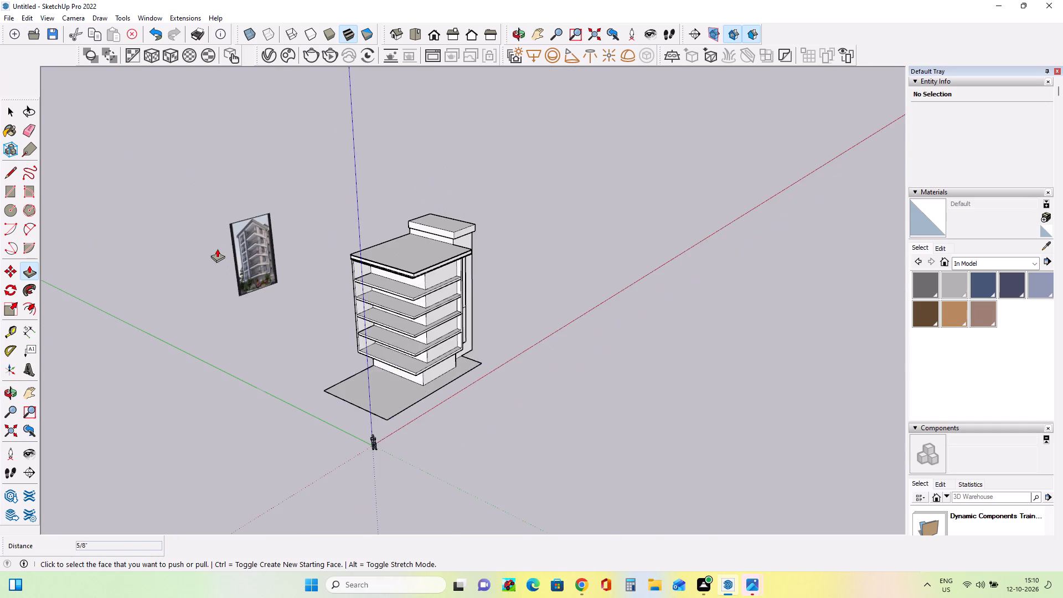
scroll(217, 249, up, 19)
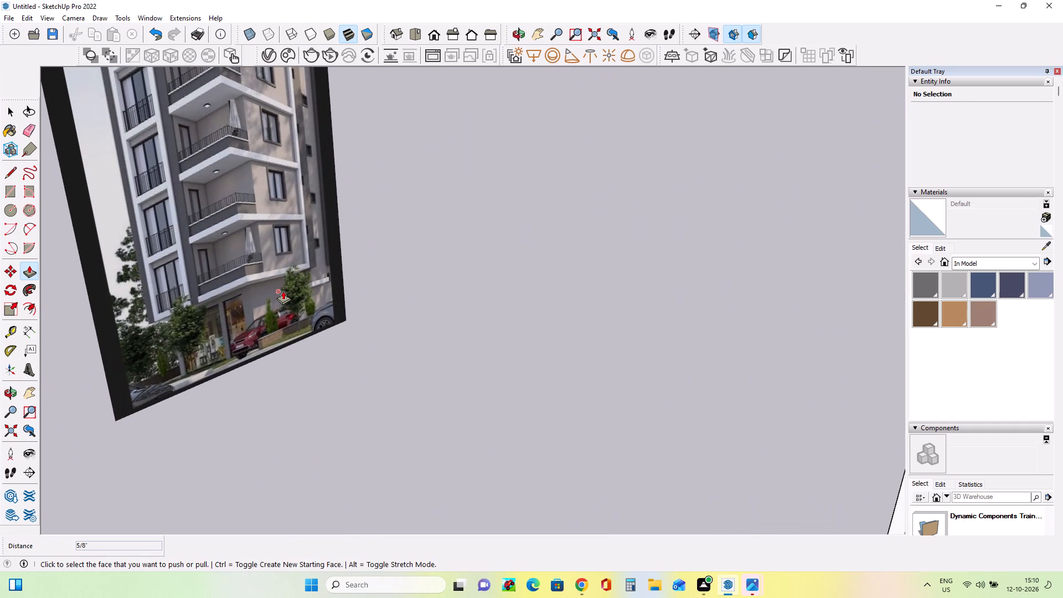
scroll(246, 272, up, 4)
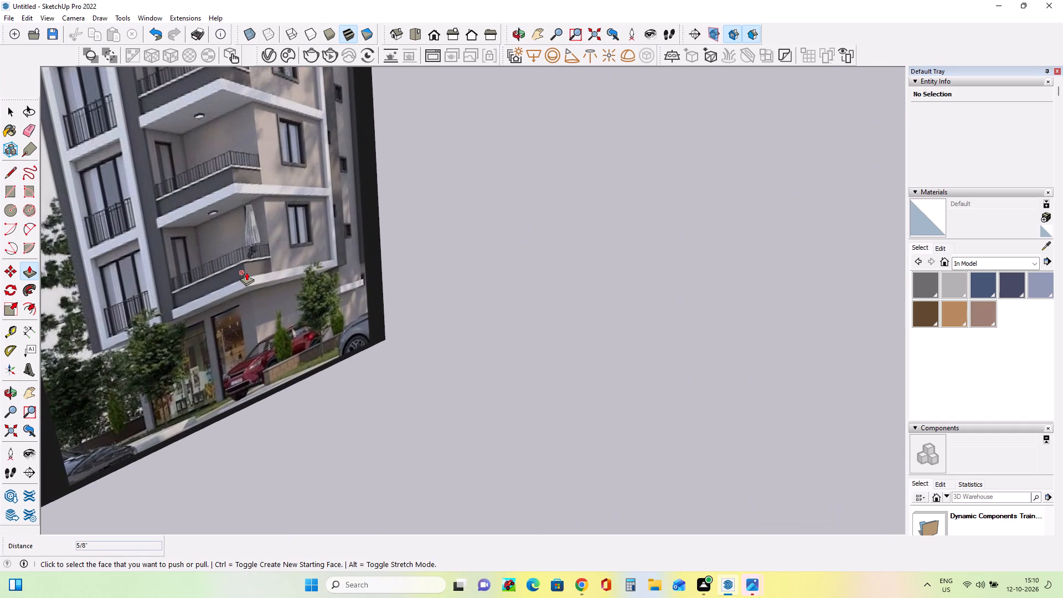
scroll(246, 269, up, 7)
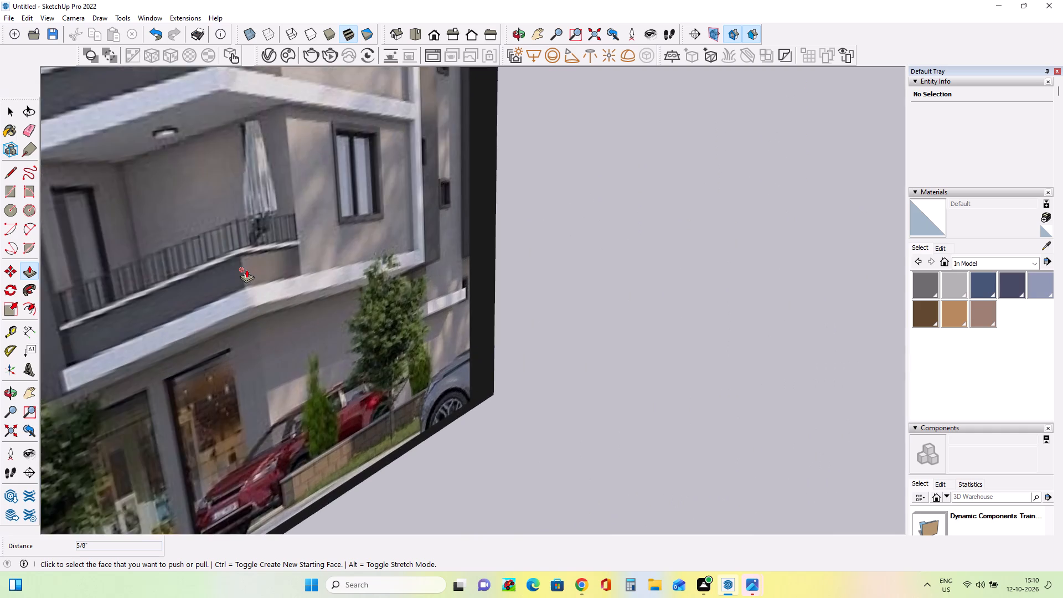
scroll(246, 269, up, 6)
scroll(246, 269, down, 3)
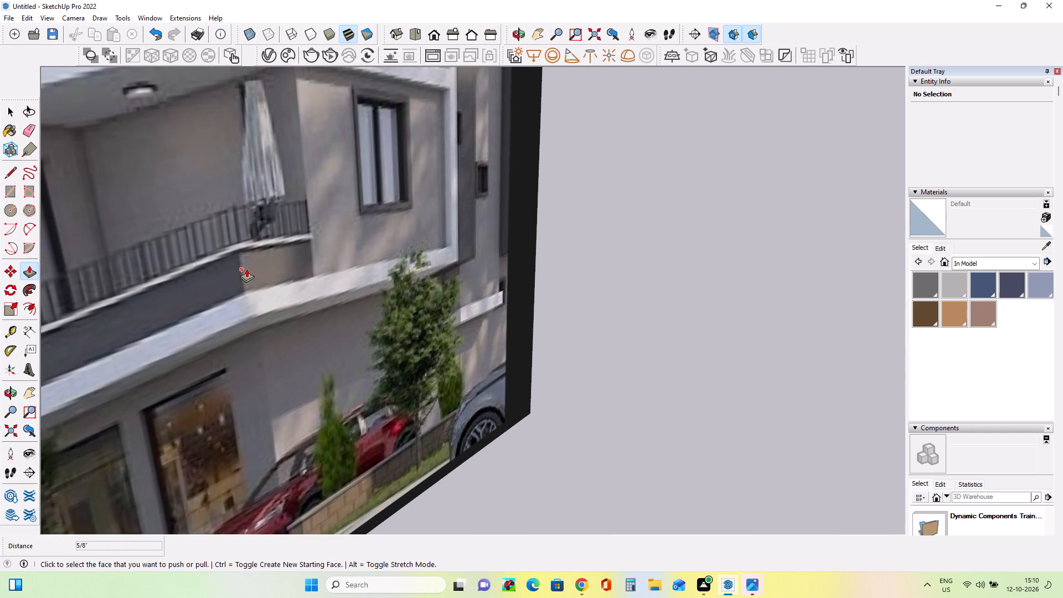
scroll(246, 269, up, 3)
scroll(246, 269, down, 13)
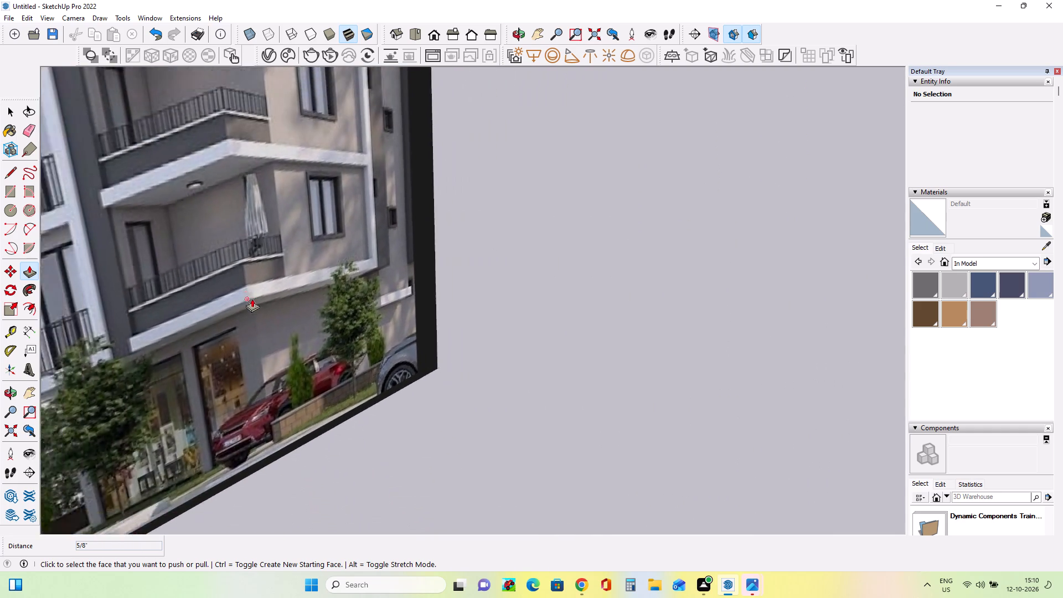
scroll(256, 305, down, 5)
scroll(332, 355, down, 3)
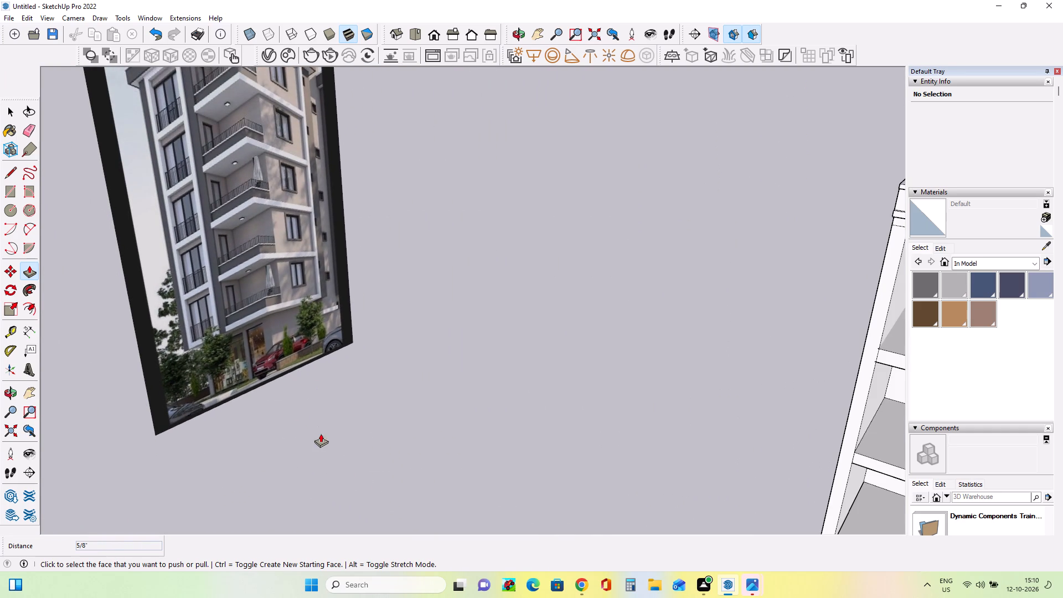
scroll(211, 318, down, 8)
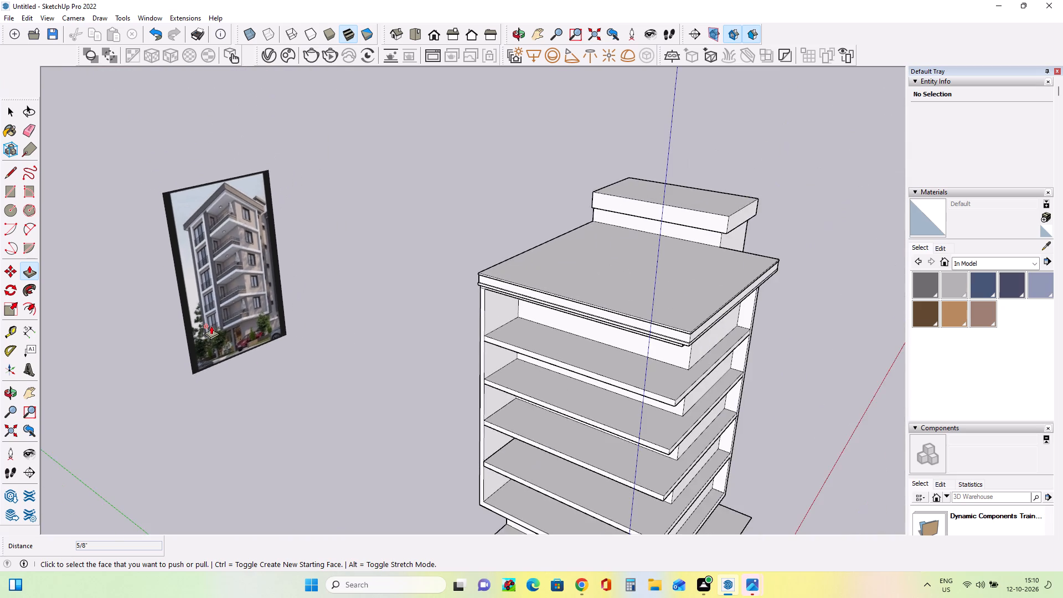
scroll(211, 326, down, 8)
Examine the reference image's framed window column beside the balconies, from the lowest floor upward, and compare it with the model.
middle_drag(339, 444, 438, 342)
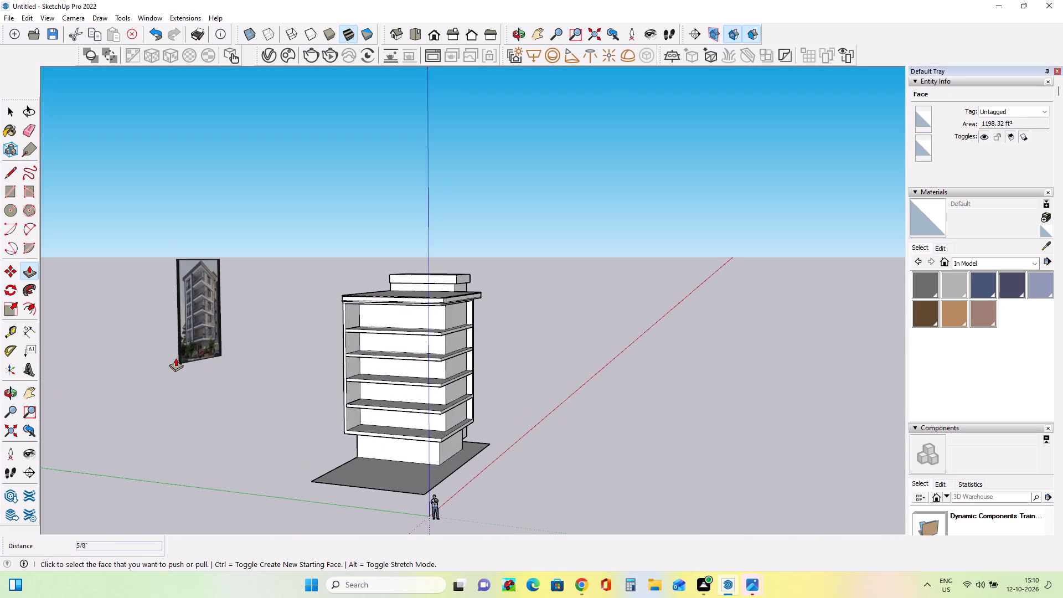
scroll(172, 341, up, 9)
scroll(192, 329, up, 14)
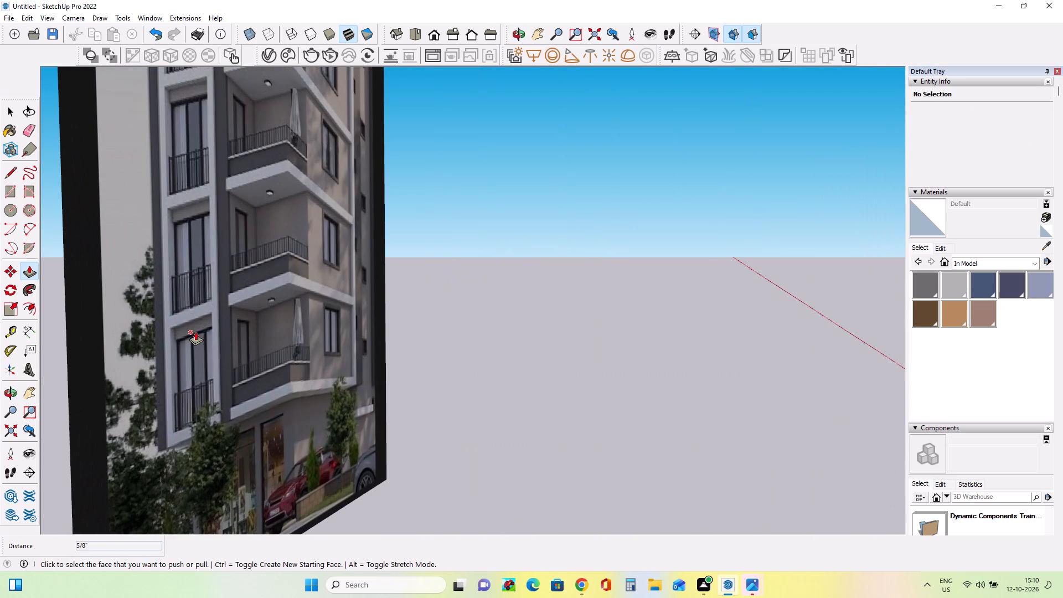
scroll(195, 332, down, 4)
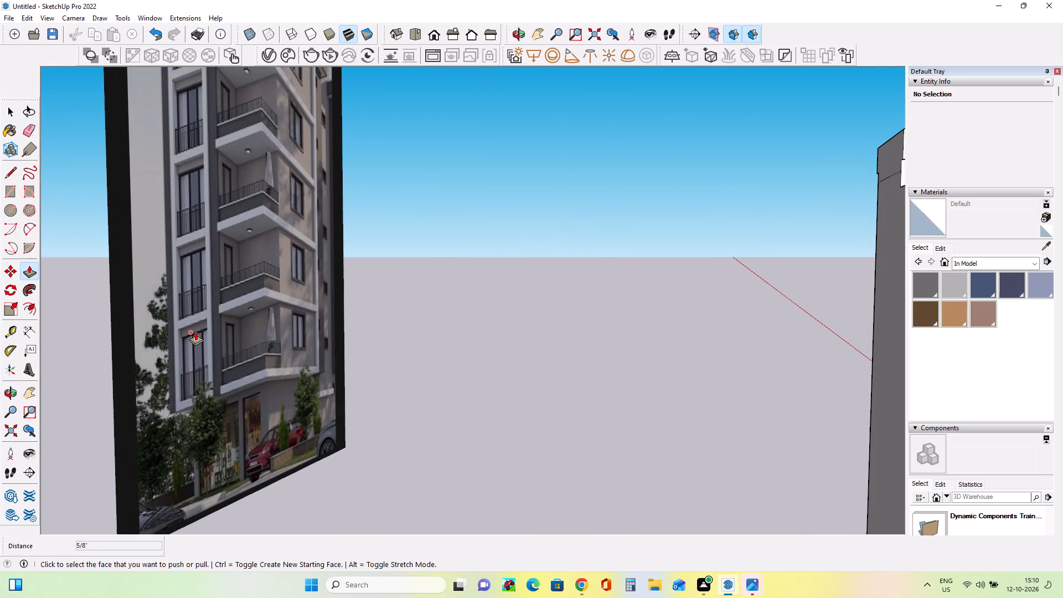
scroll(195, 332, down, 1)
scroll(187, 374, up, 14)
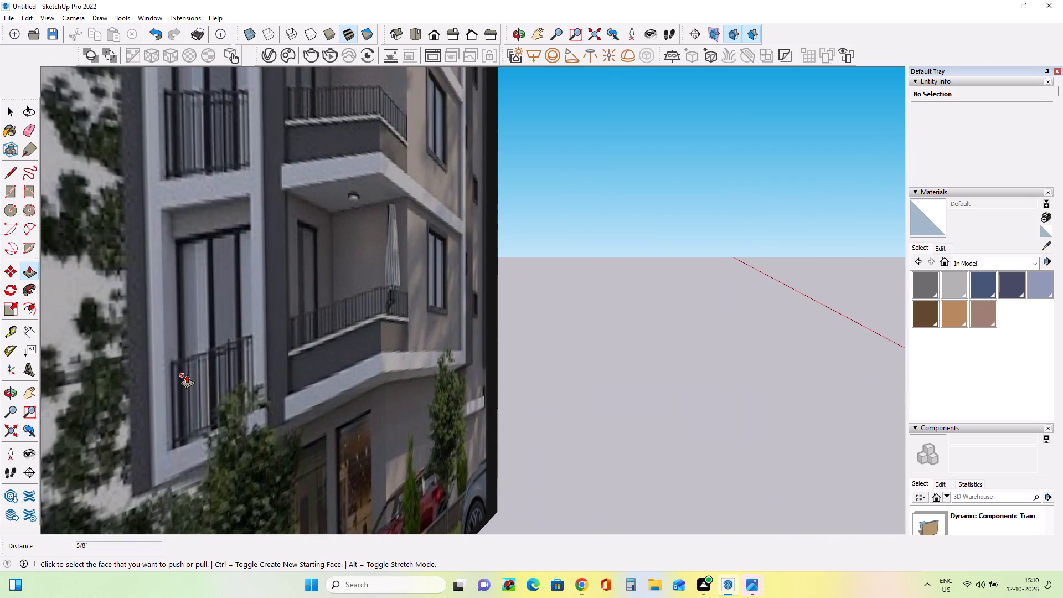
scroll(187, 374, down, 4)
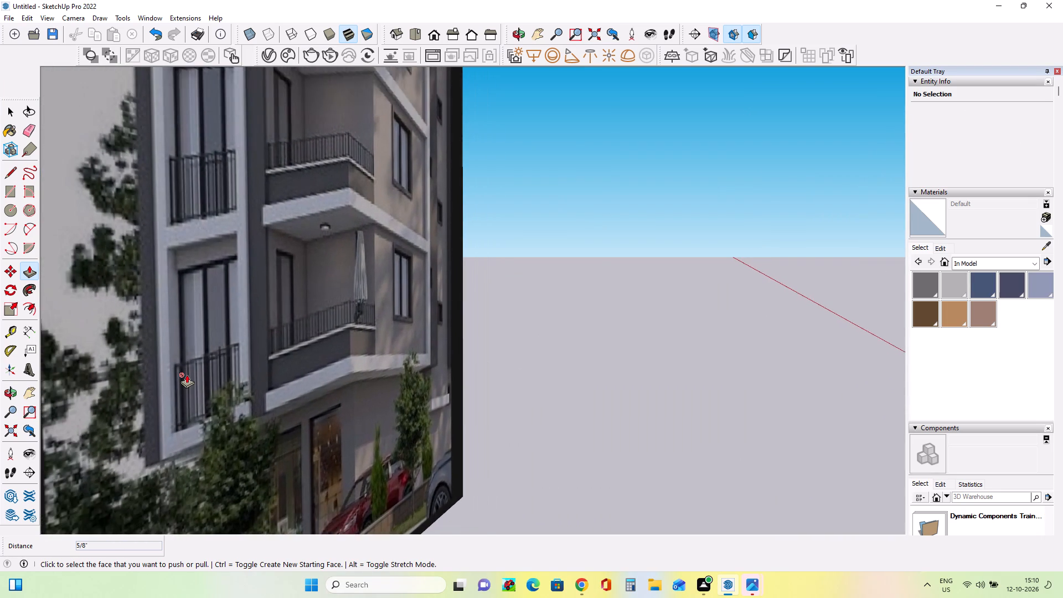
scroll(187, 374, down, 5)
scroll(187, 374, up, 4)
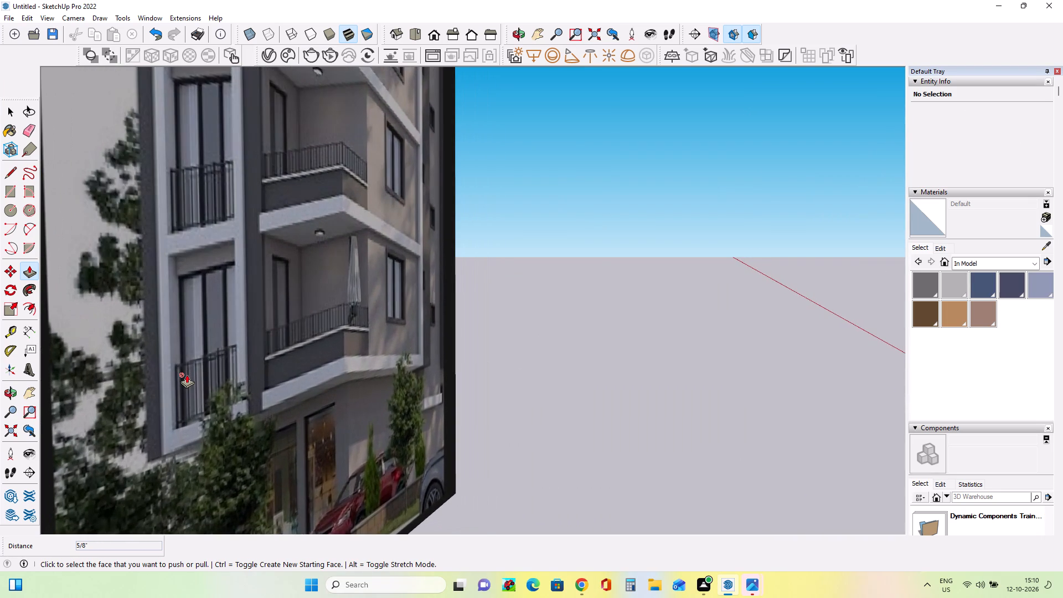
scroll(187, 374, down, 10)
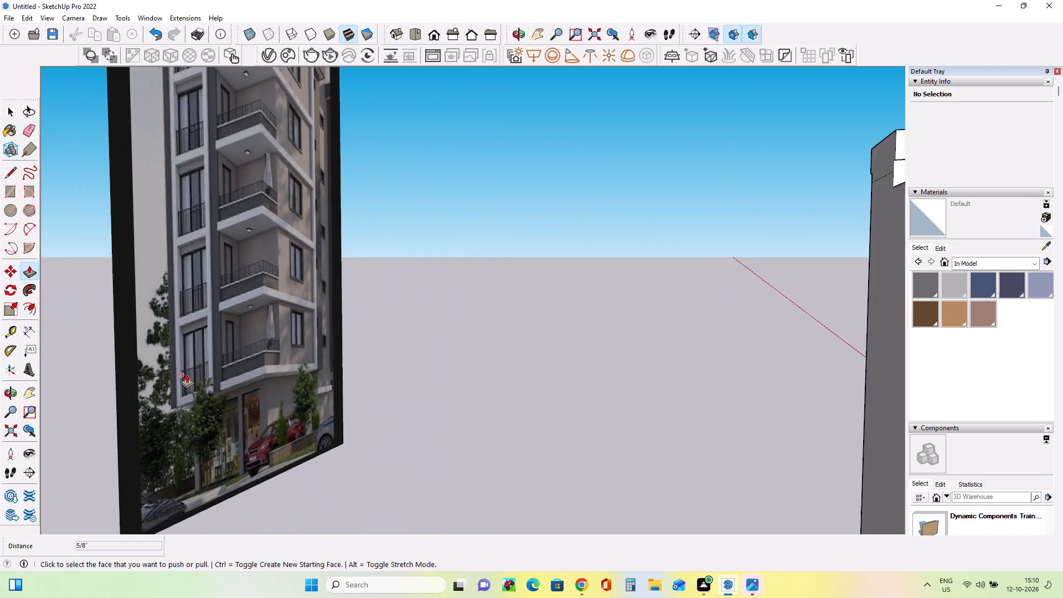
scroll(187, 374, down, 5)
scroll(193, 302, up, 10)
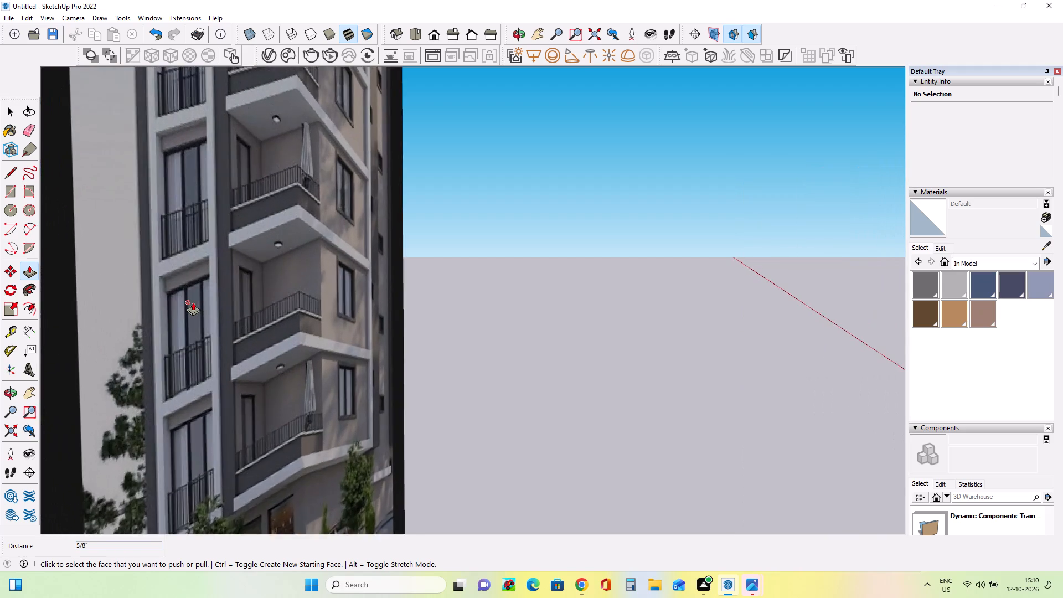
scroll(193, 302, up, 4)
scroll(193, 302, down, 4)
scroll(193, 302, up, 1)
scroll(193, 302, down, 17)
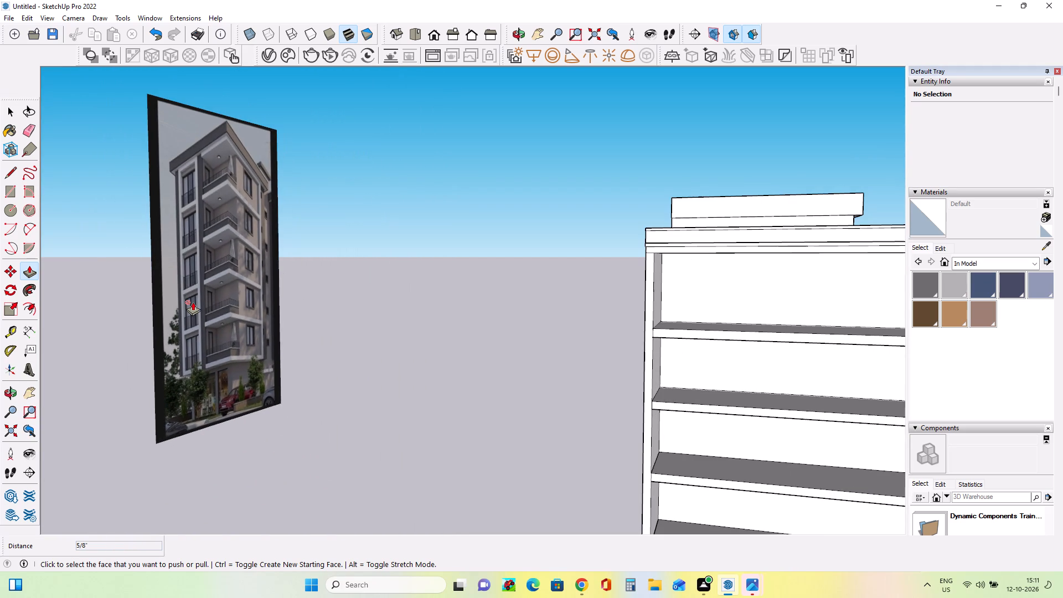
scroll(193, 307, down, 7)
middle_drag(554, 497, 356, 553)
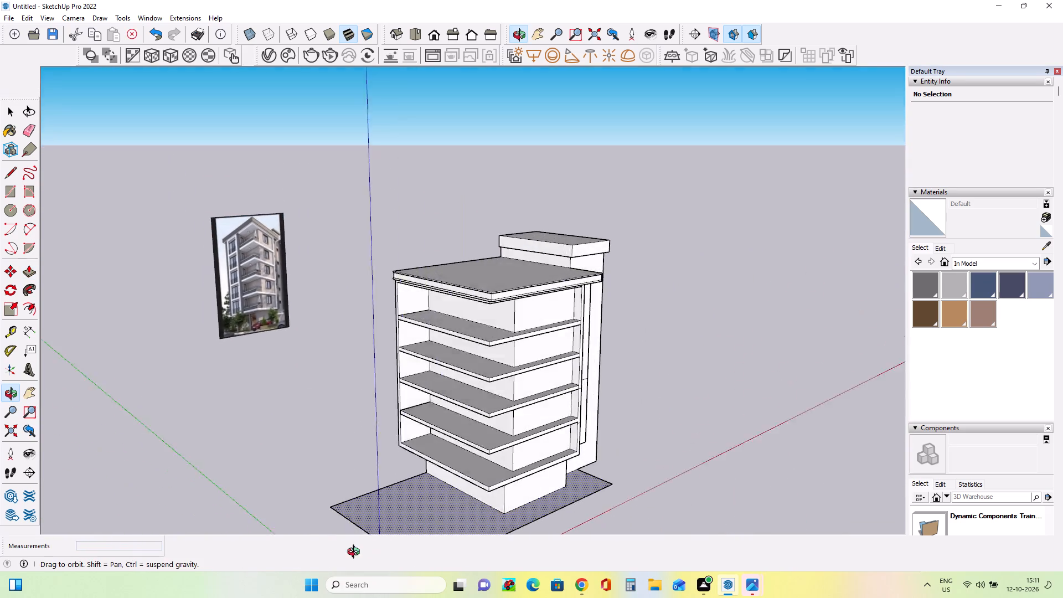
Push/Pull the top faces of the two lowest balcony slabs up by about 3 13/16" and 6 5/16".
middle_drag(356, 553, 347, 555)
scroll(346, 545, down, 1)
scroll(393, 473, up, 5)
middle_drag(431, 462, 493, 450)
click(468, 439)
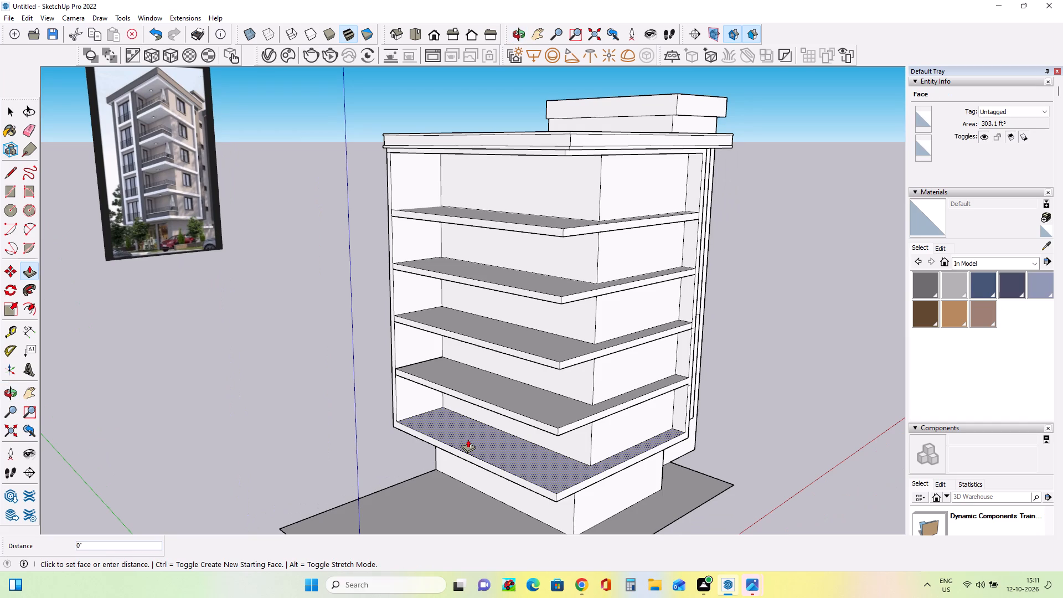
click(468, 437)
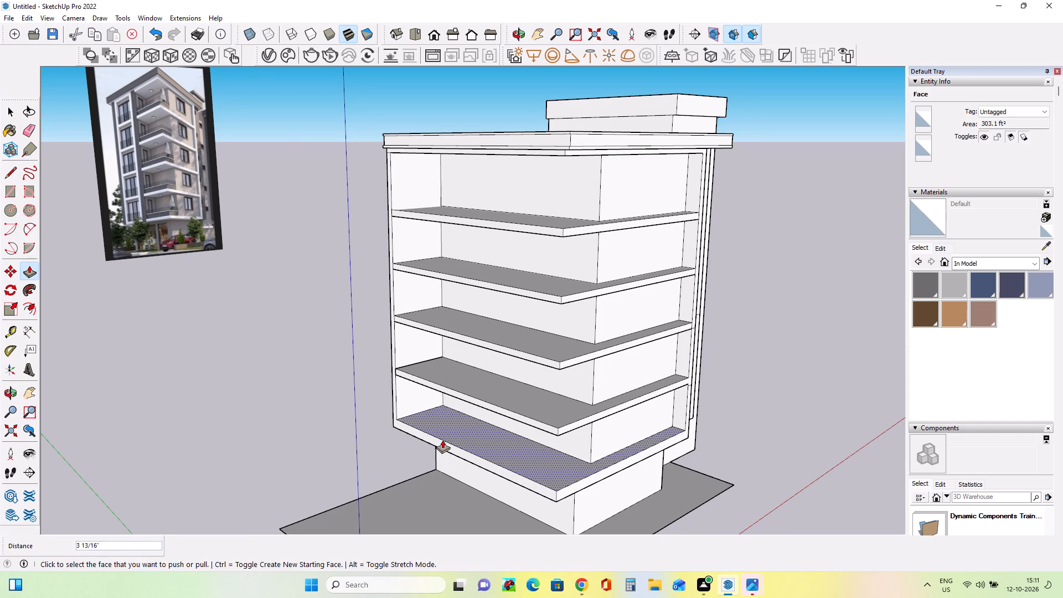
middle_drag(445, 439, 467, 423)
click(491, 384)
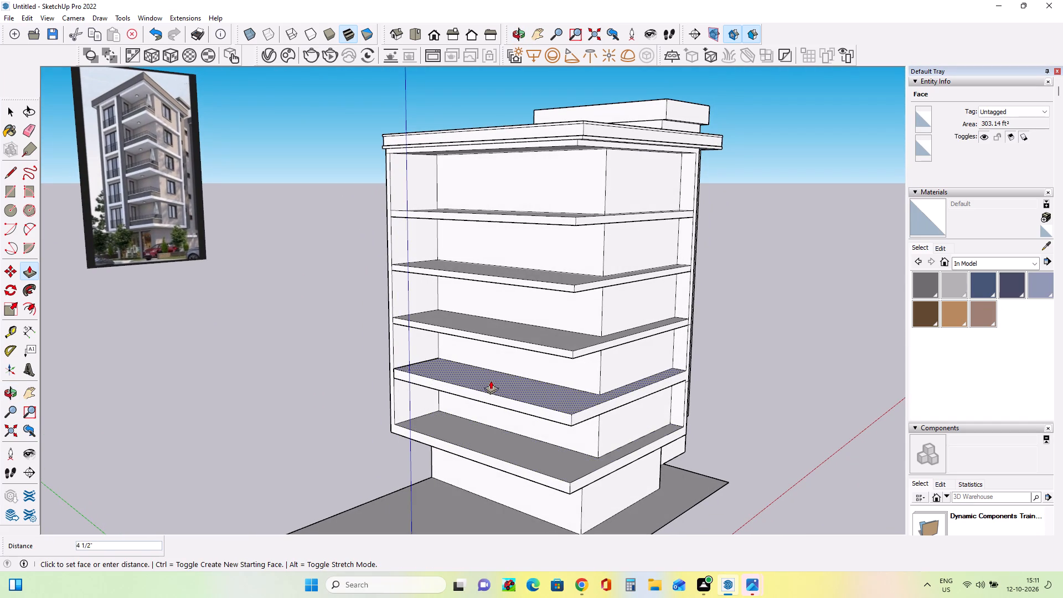
click(491, 380)
Push/Pull the top faces of the three upper balcony slabs upward, the lower two by about 3 9/16" and 4 1/2".
middle_drag(400, 480, 430, 471)
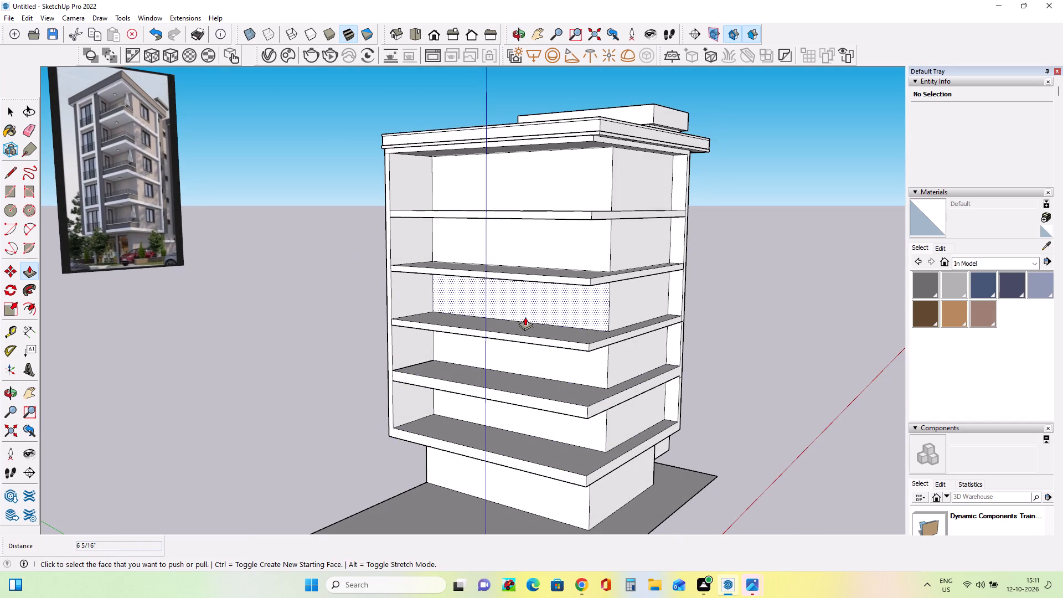
middle_drag(525, 321, 529, 356)
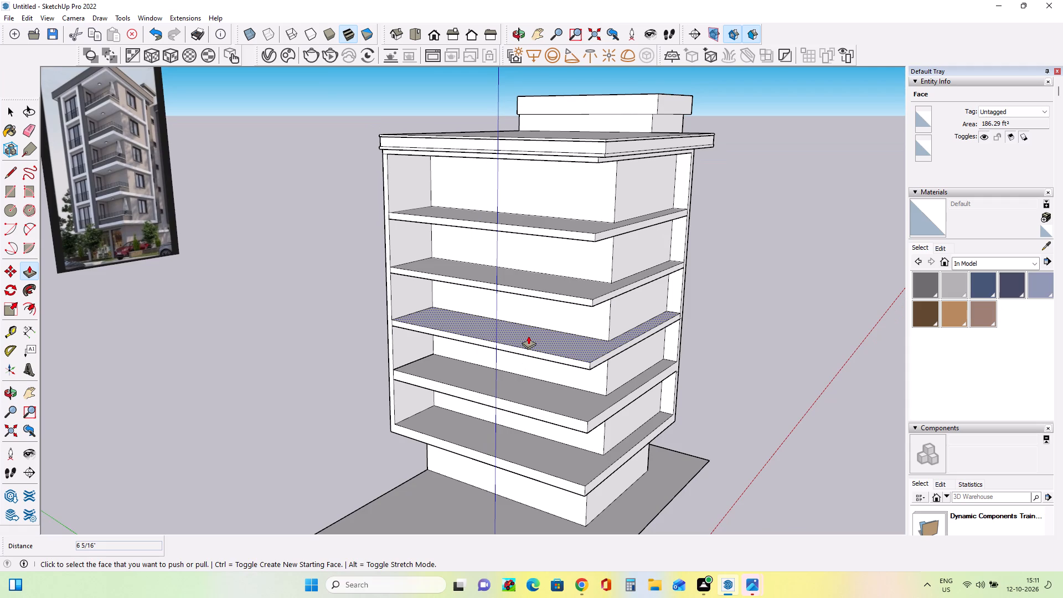
click(528, 336)
click(530, 333)
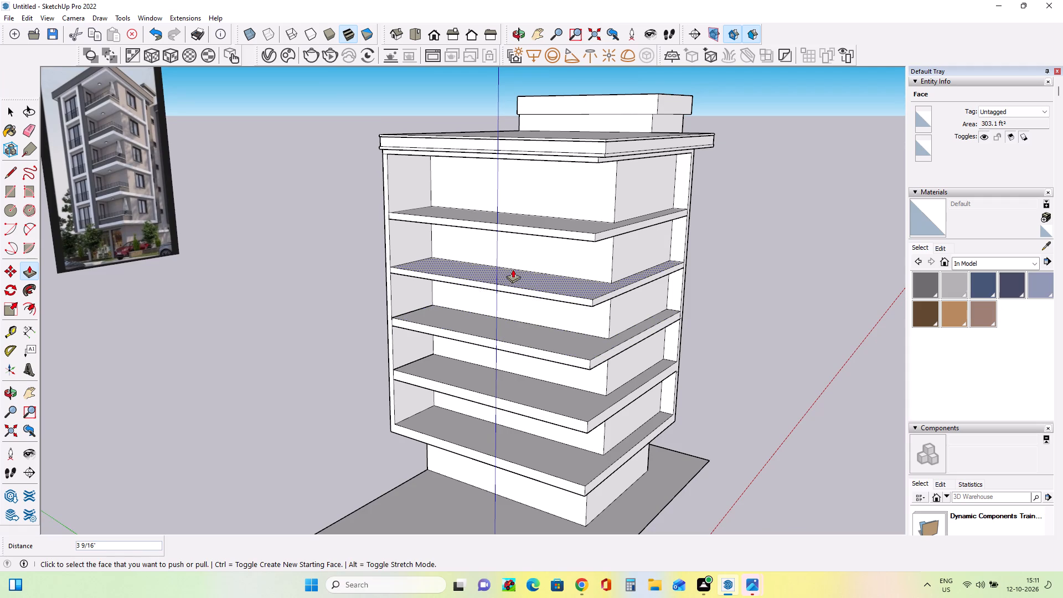
click(513, 269)
click(513, 266)
click(505, 221)
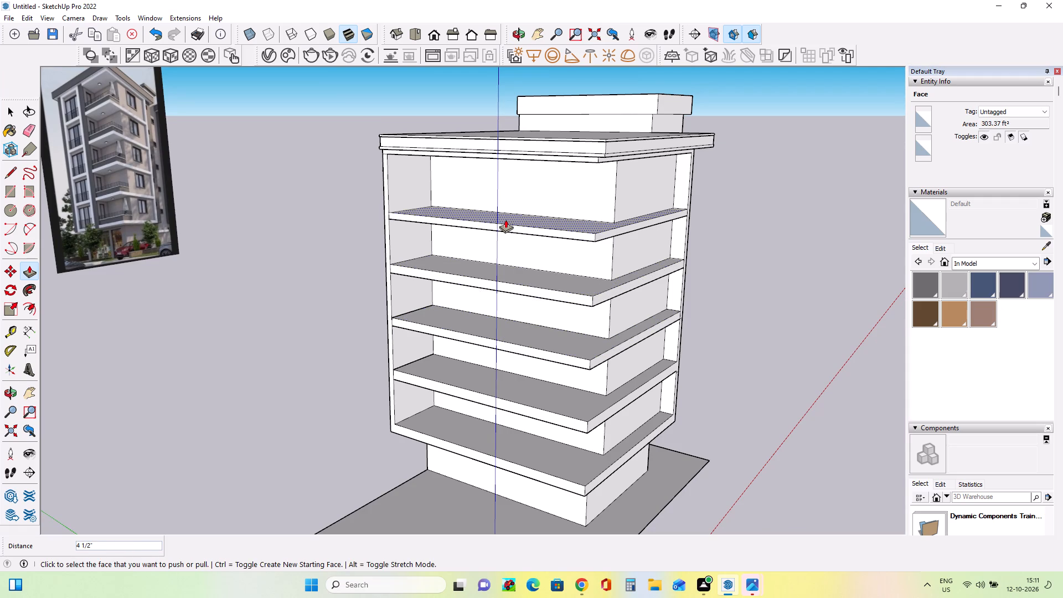
click(506, 215)
Erase the leftover horizontal edge lines on the front and side faces of the topmost balcony slab.
middle_drag(554, 241, 559, 265)
scroll(471, 231, up, 9)
middle_drag(457, 250, 580, 247)
click(25, 134)
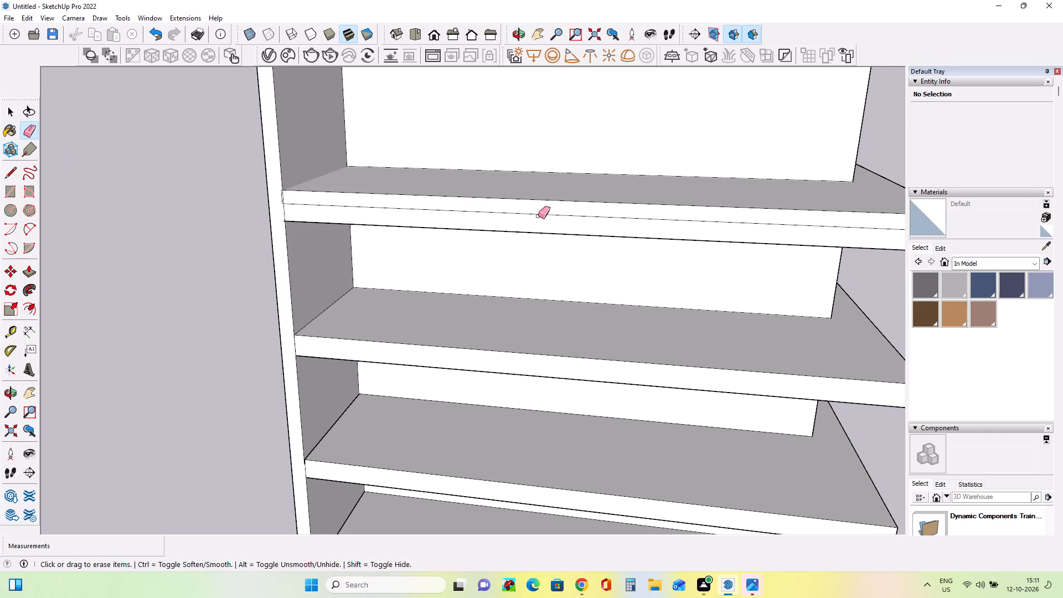
click(538, 216)
click(538, 215)
click(539, 214)
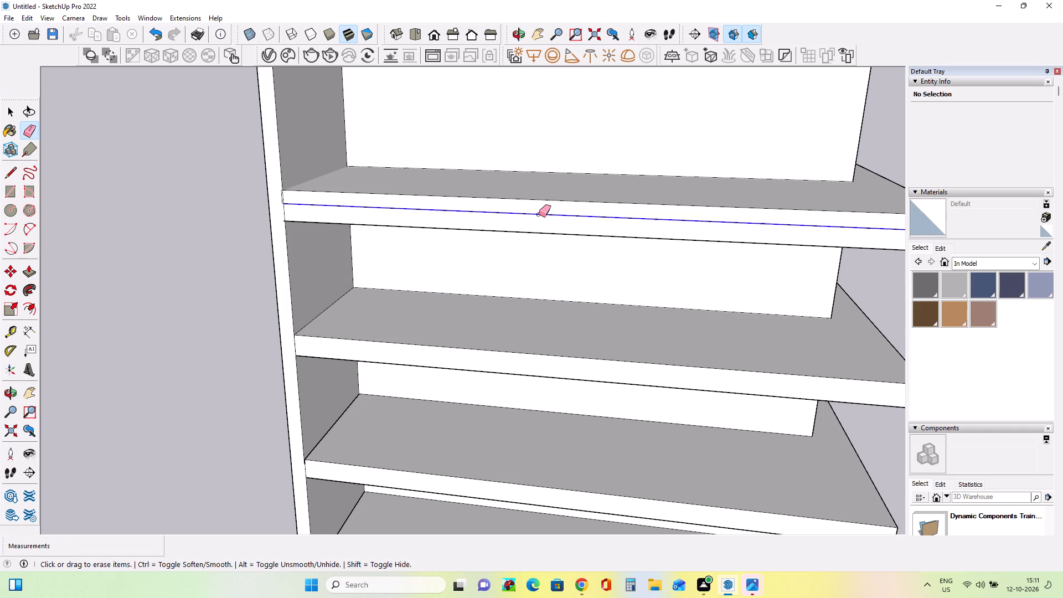
middle_drag(515, 261, 355, 286)
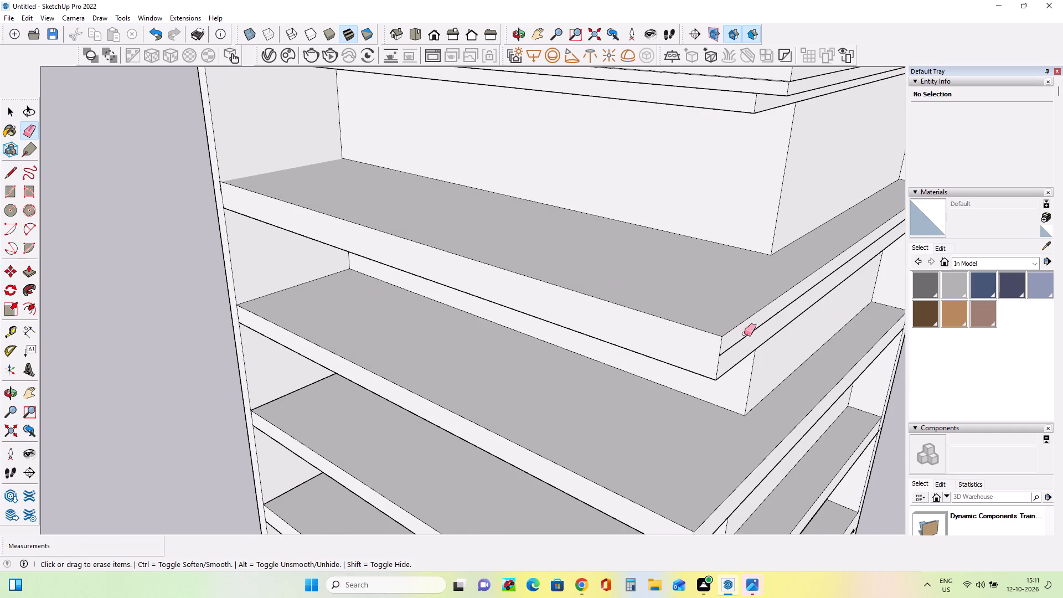
click(747, 336)
Push/Pull the top face of the topmost balcony slab down by about 4 13/16".
scroll(673, 351, down, 6)
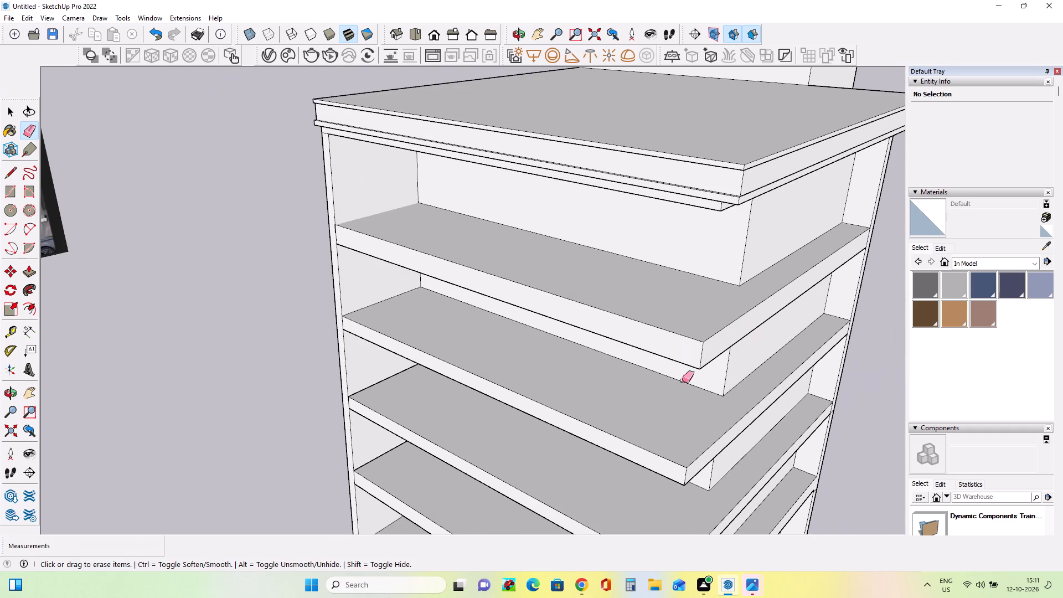
middle_drag(682, 380, 690, 319)
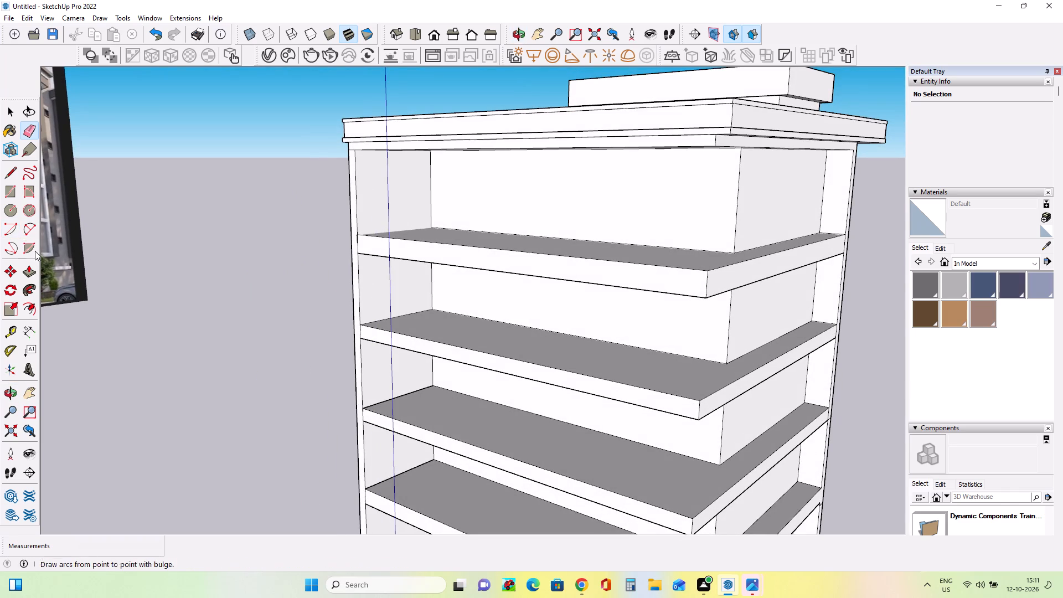
click(33, 276)
click(572, 247)
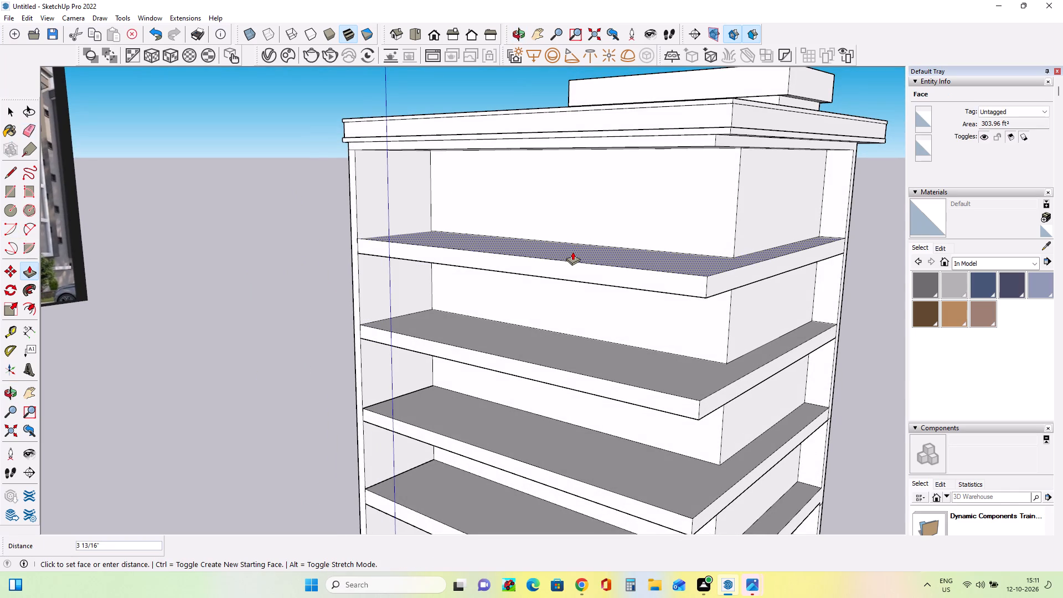
click(572, 252)
Examine the reference photo's facade, balconies and roof edge and compare them with the modelled building.
middle_drag(613, 342, 615, 330)
scroll(609, 332, down, 4)
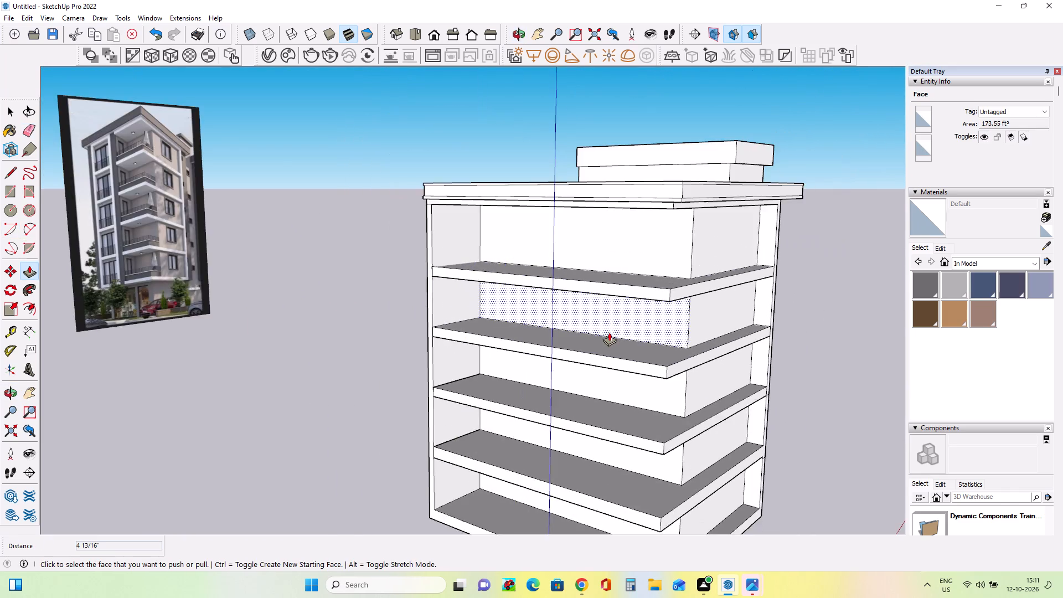
scroll(609, 332, down, 7)
scroll(503, 465, up, 4)
middle_drag(537, 467, 552, 468)
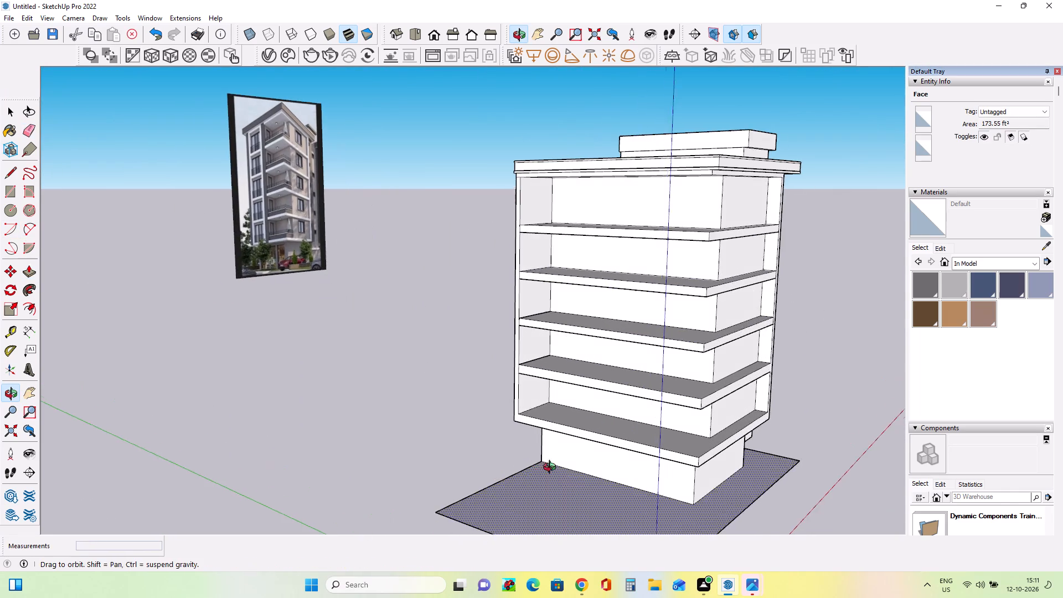
middle_drag(552, 468, 582, 472)
scroll(584, 466, up, 1)
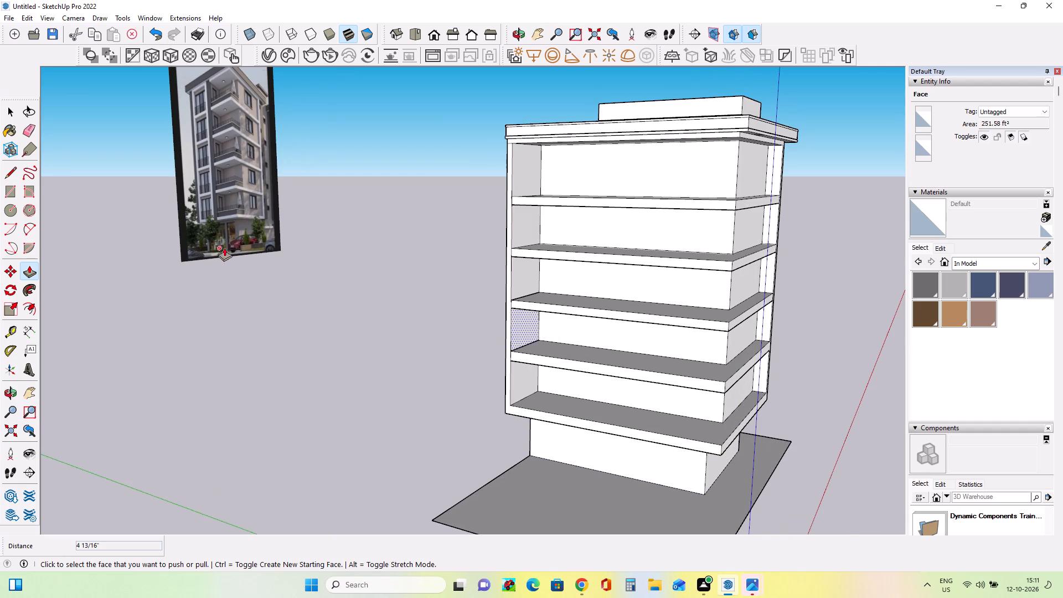
scroll(244, 164, up, 8)
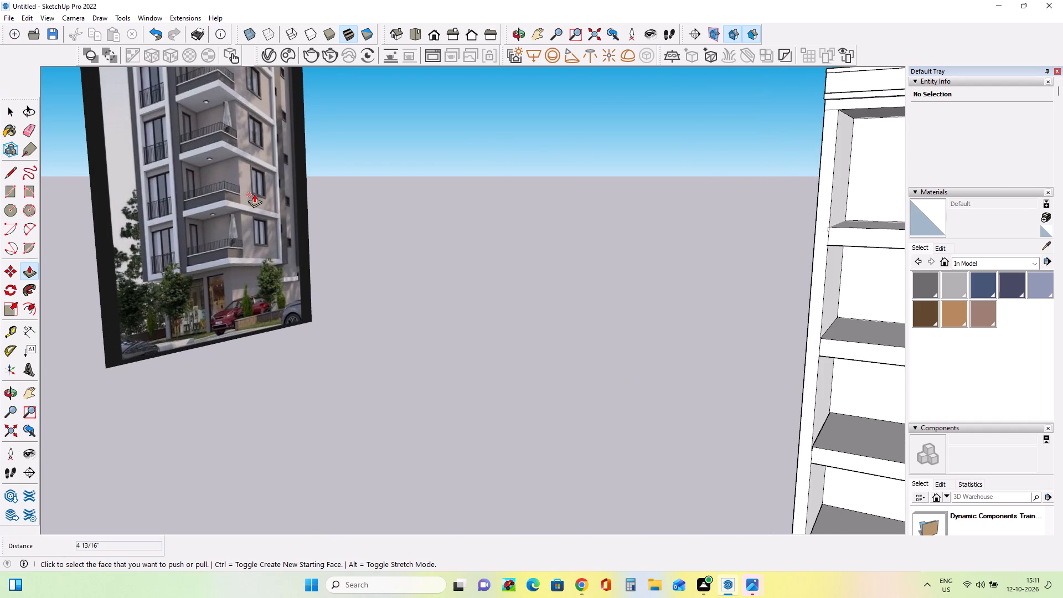
scroll(254, 194, down, 6)
scroll(189, 81, up, 2)
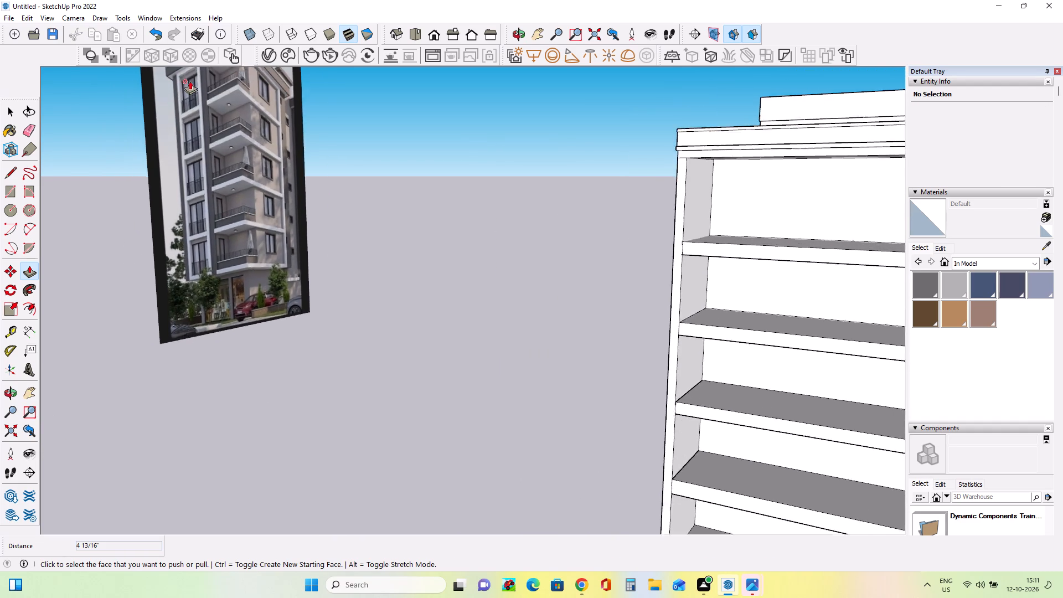
scroll(190, 81, up, 6)
scroll(194, 89, down, 15)
scroll(195, 71, up, 2)
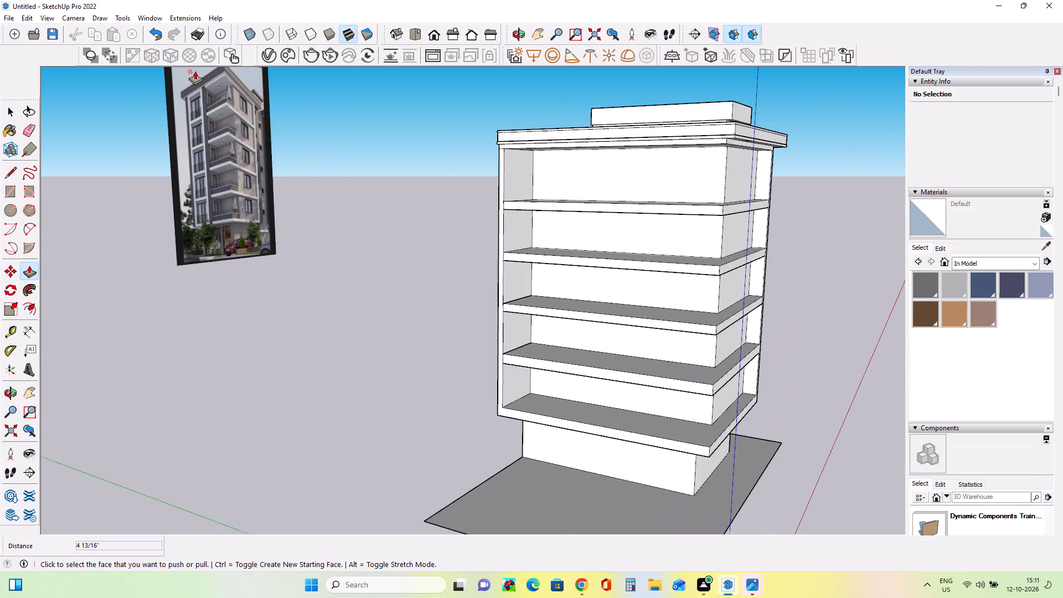
scroll(195, 71, up, 15)
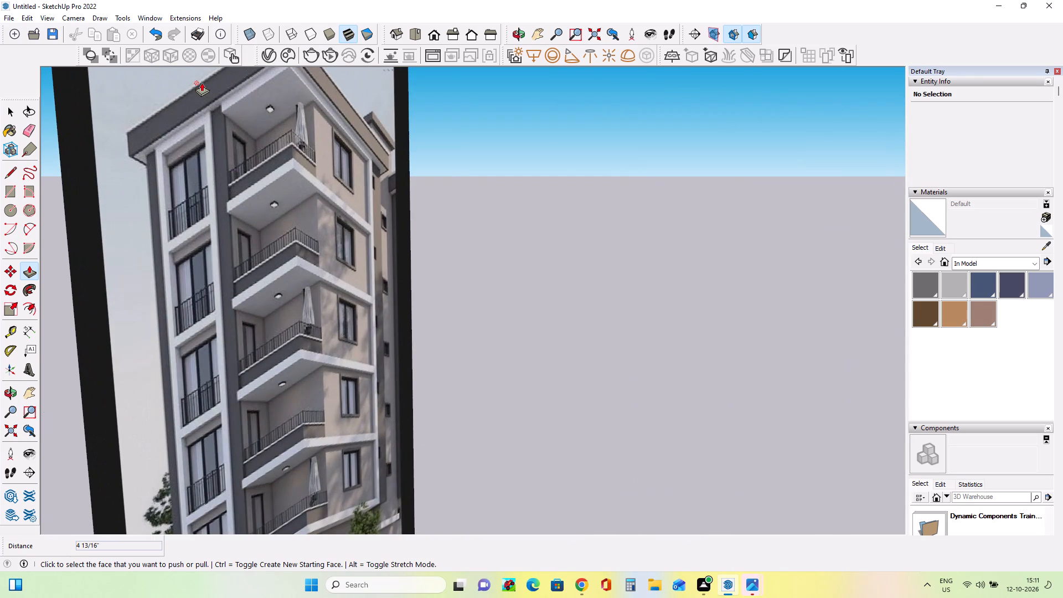
scroll(200, 77, up, 2)
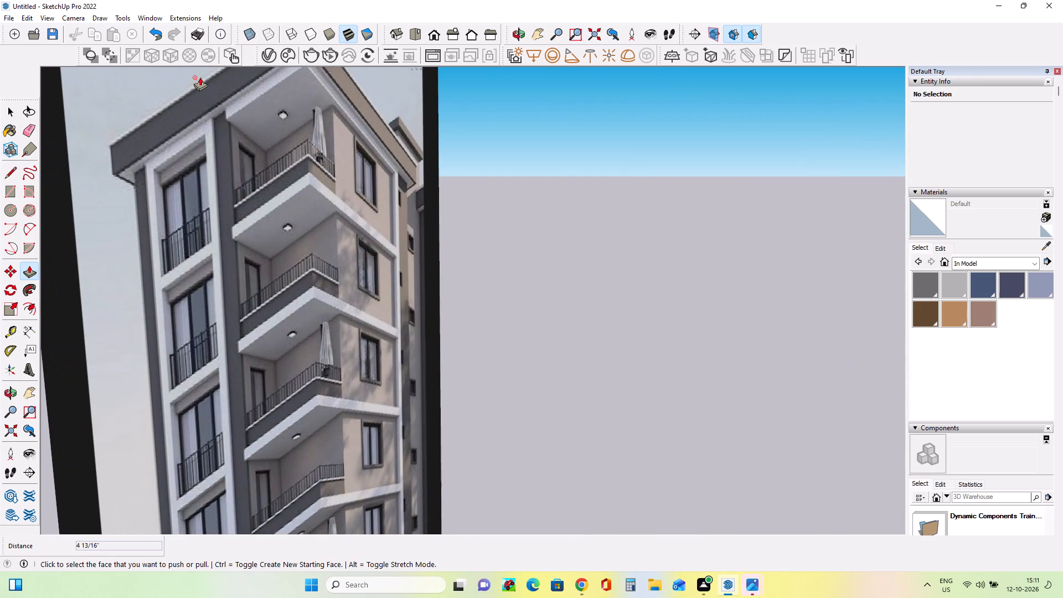
scroll(200, 77, down, 4)
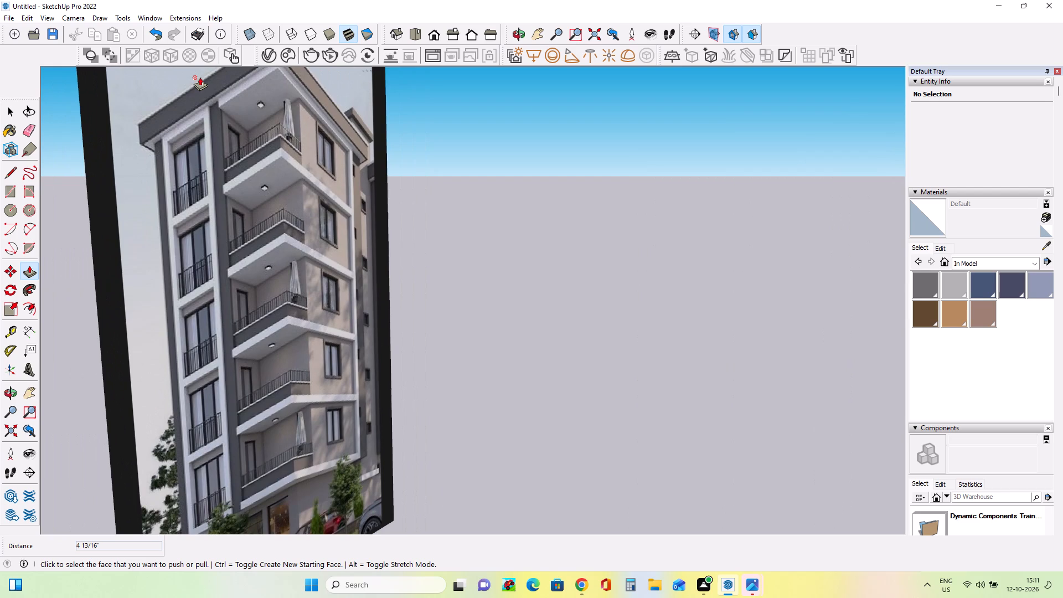
scroll(200, 77, down, 8)
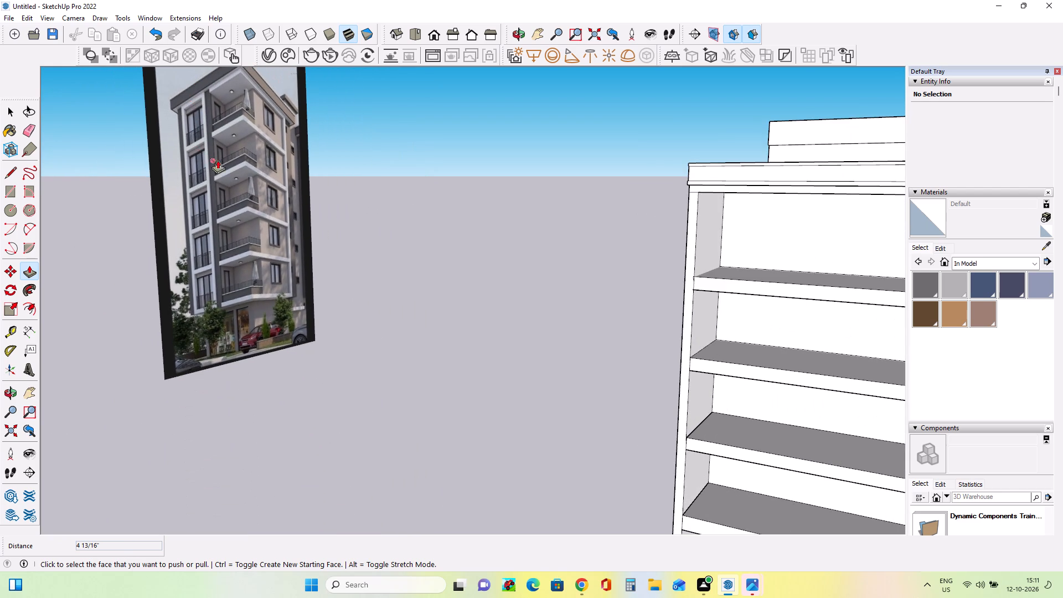
Push/Pull the roof's underside face above the top balcony down by about 2 1/2".
middle_drag(223, 164, 265, 188)
middle_drag(875, 230, 827, 174)
scroll(801, 164, down, 1)
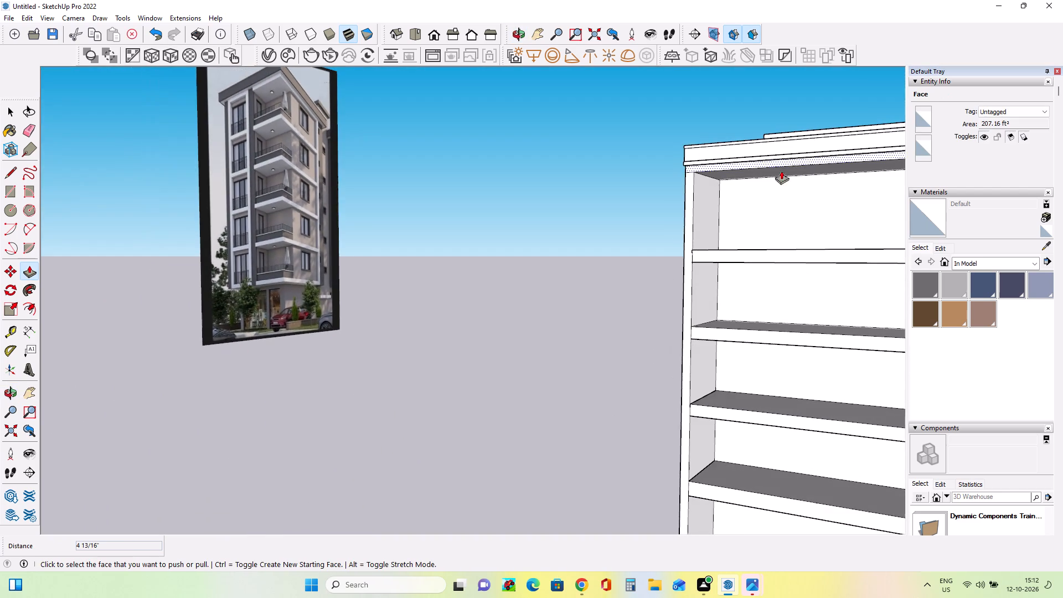
scroll(735, 172, up, 7)
click(735, 172)
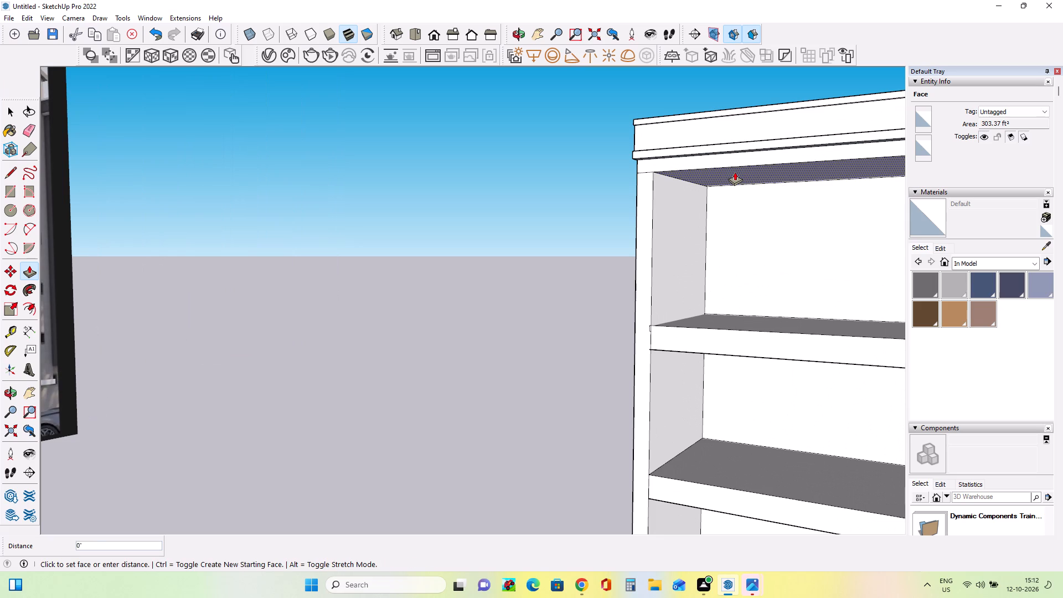
click(735, 176)
Examine the building's roof overhang and slab undersides against the reference photo.
scroll(658, 224, down, 5)
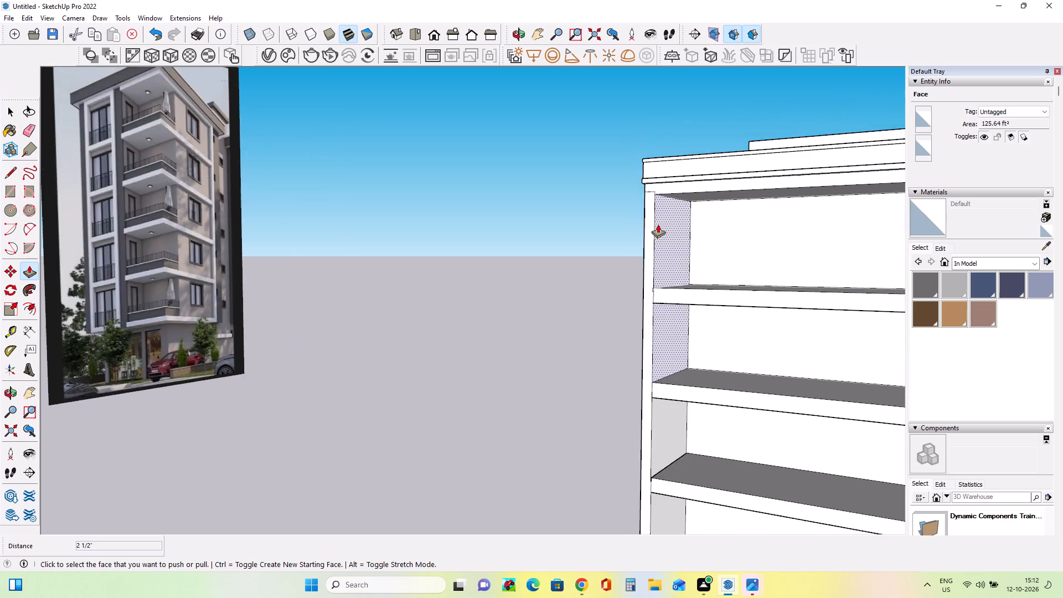
scroll(658, 224, down, 5)
middle_drag(730, 256, 594, 227)
scroll(740, 227, down, 7)
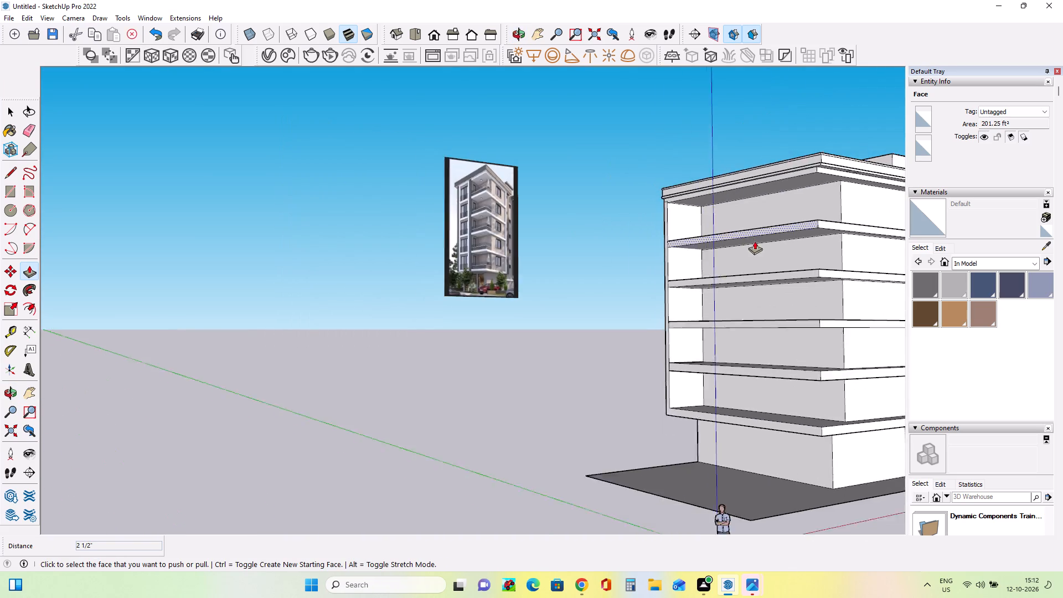
scroll(755, 241, down, 2)
middle_drag(863, 273, 778, 278)
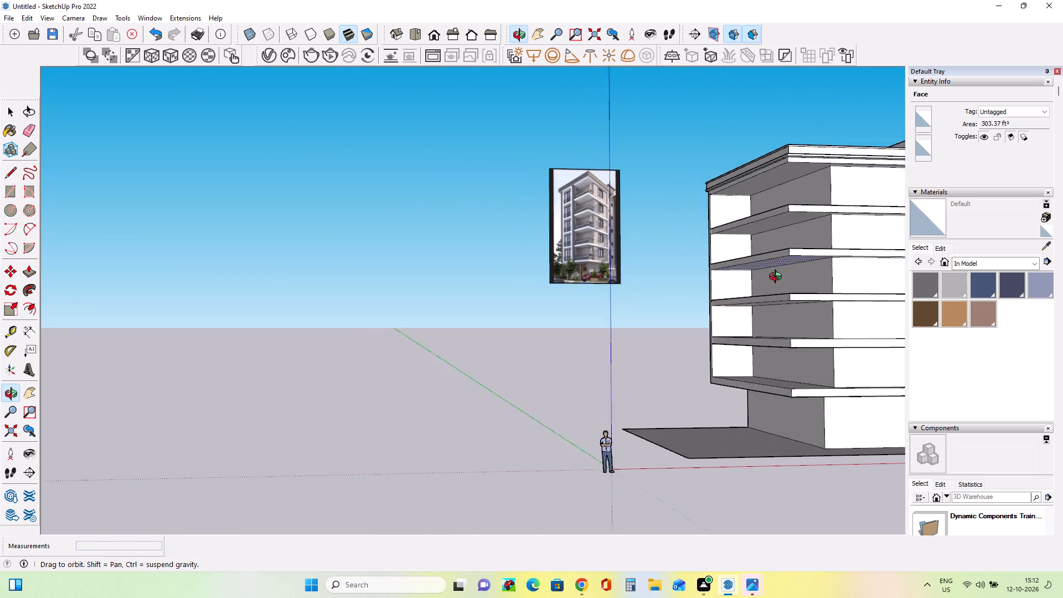
middle_drag(778, 278, 821, 270)
scroll(746, 200, up, 10)
middle_drag(718, 212, 821, 223)
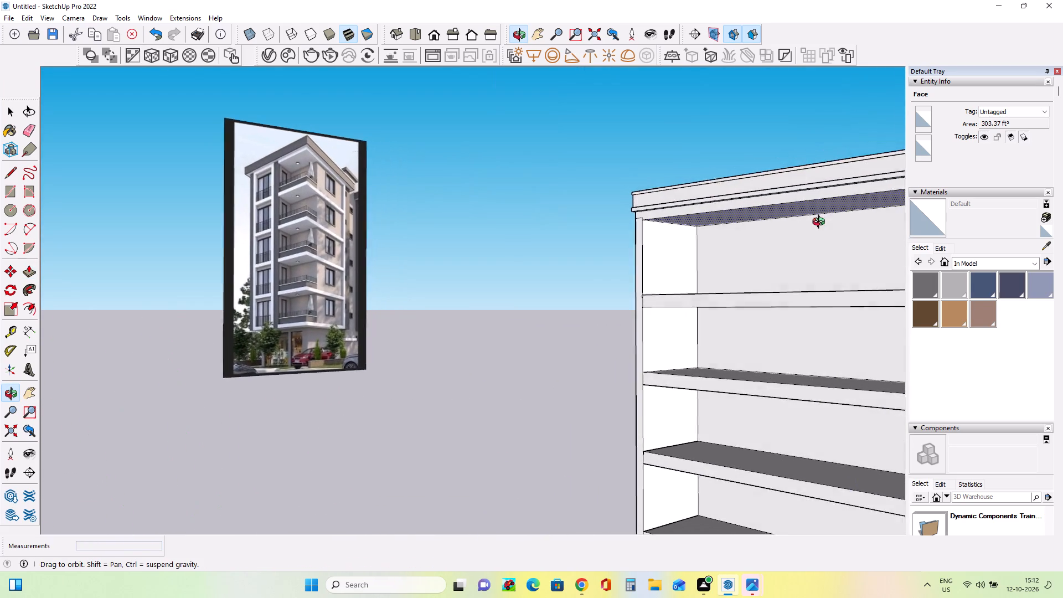
middle_drag(821, 223, 914, 214)
Draw a rectangle of about 2' 2 9/16" by 1' 1/4" across the recessed strip just beneath the roof cornice.
scroll(715, 219, up, 2)
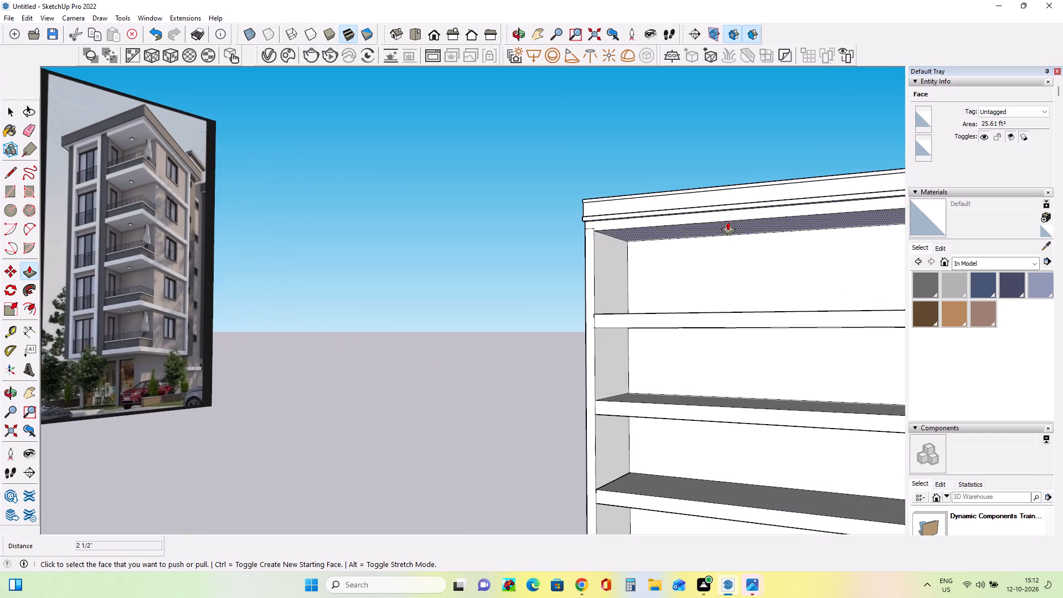
middle_drag(729, 221, 766, 231)
click(16, 192)
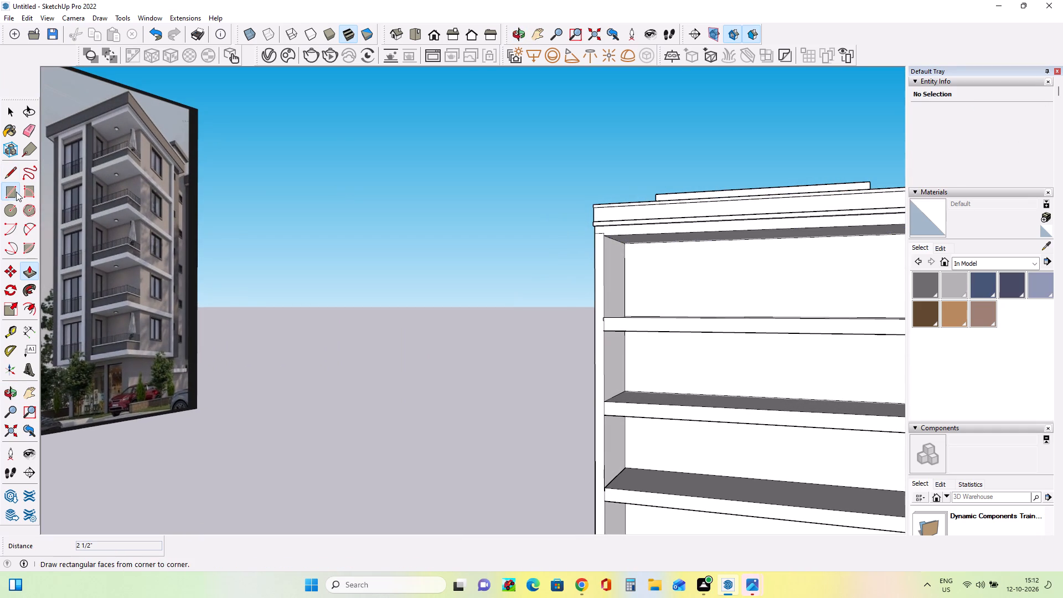
middle_drag(570, 244, 620, 176)
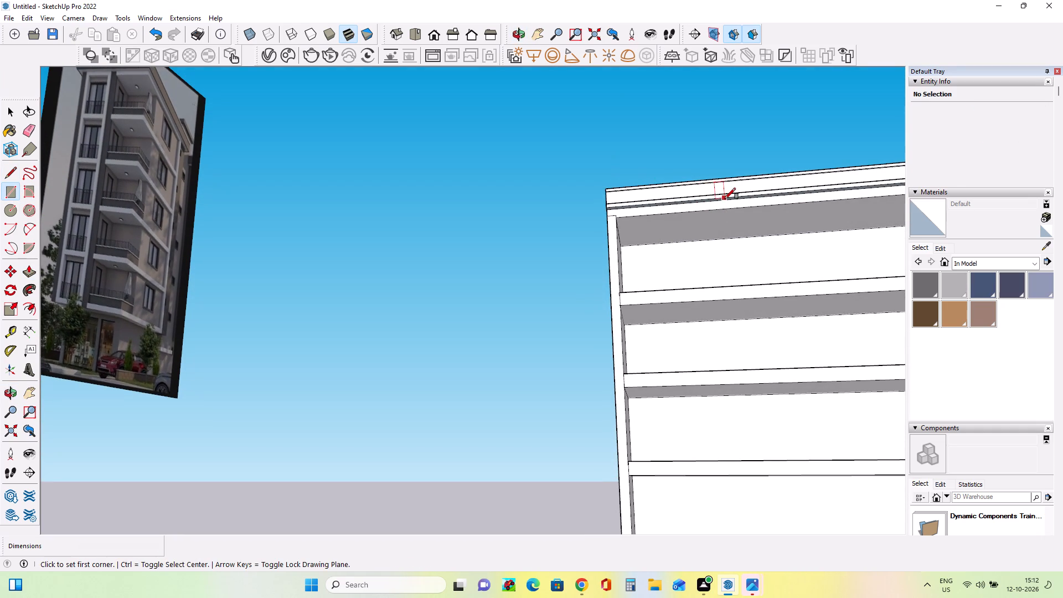
click(744, 199)
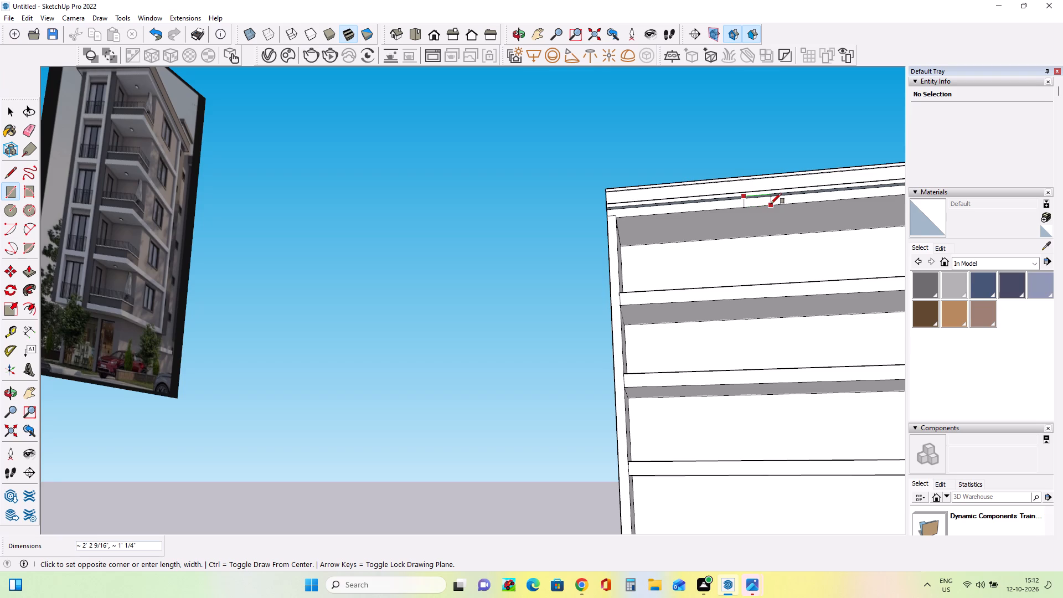
click(771, 204)
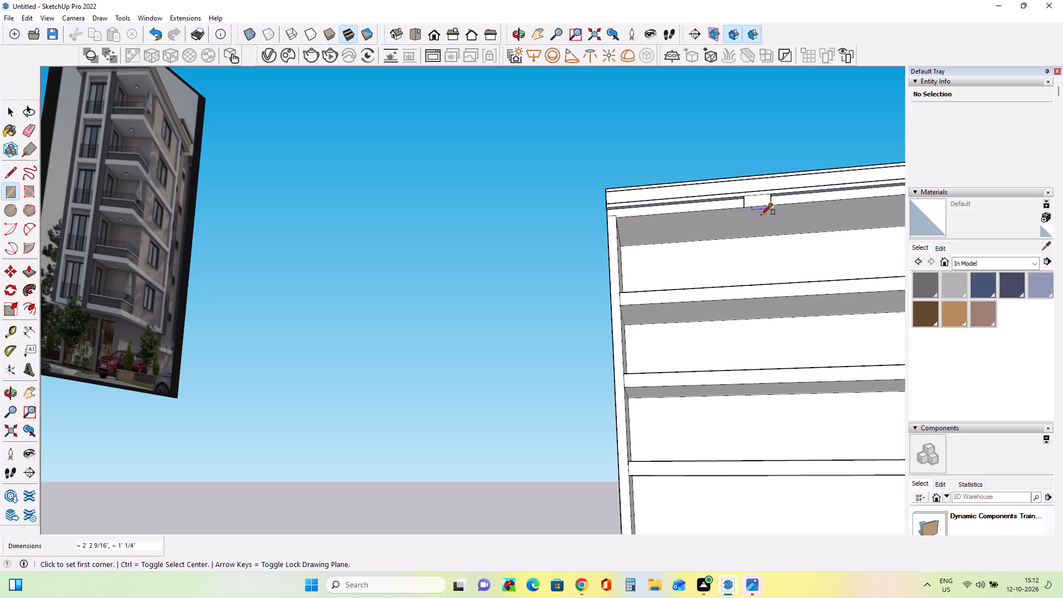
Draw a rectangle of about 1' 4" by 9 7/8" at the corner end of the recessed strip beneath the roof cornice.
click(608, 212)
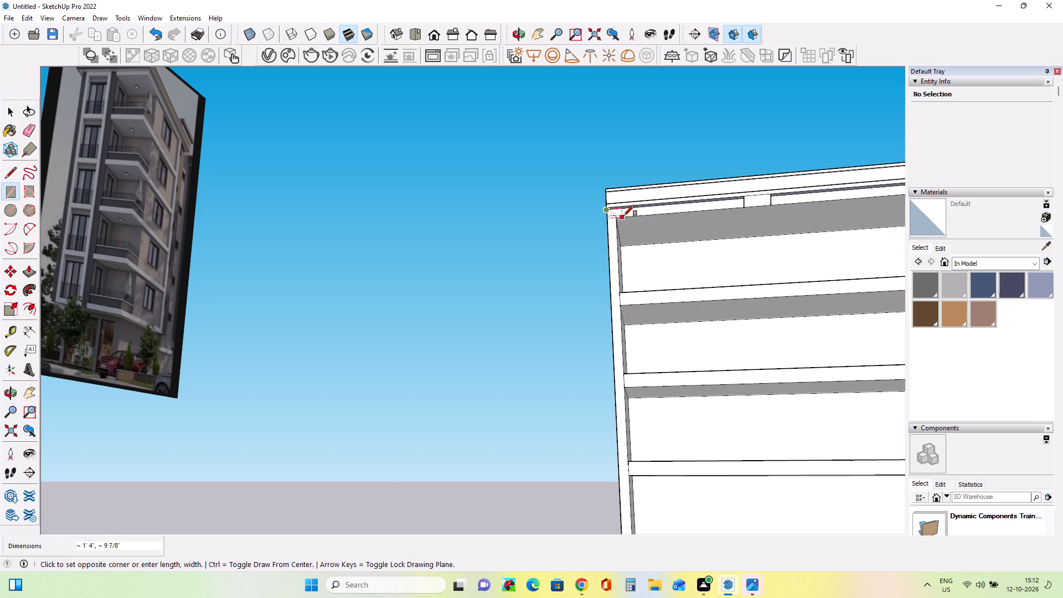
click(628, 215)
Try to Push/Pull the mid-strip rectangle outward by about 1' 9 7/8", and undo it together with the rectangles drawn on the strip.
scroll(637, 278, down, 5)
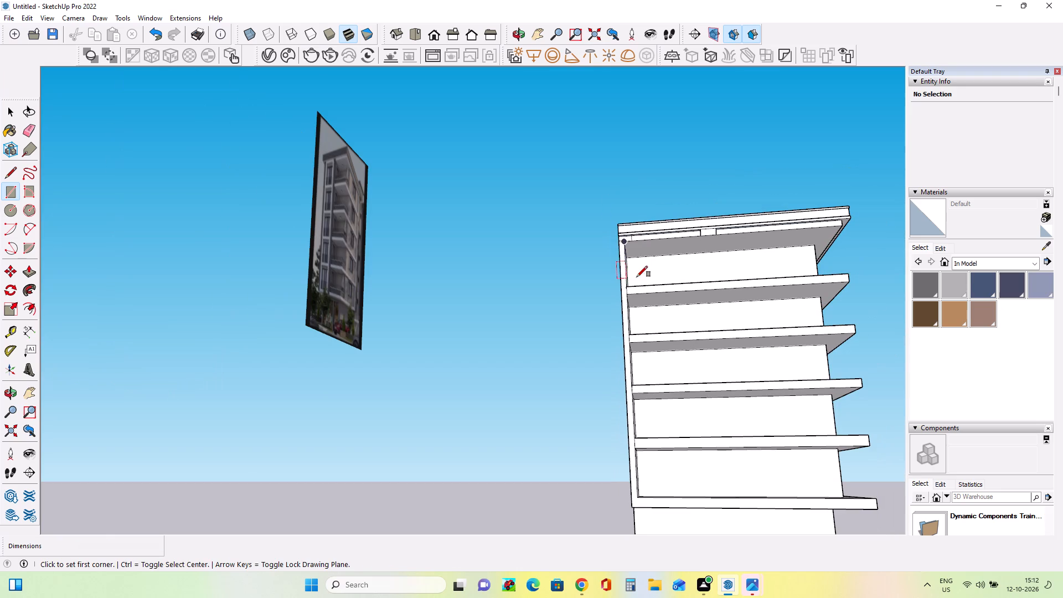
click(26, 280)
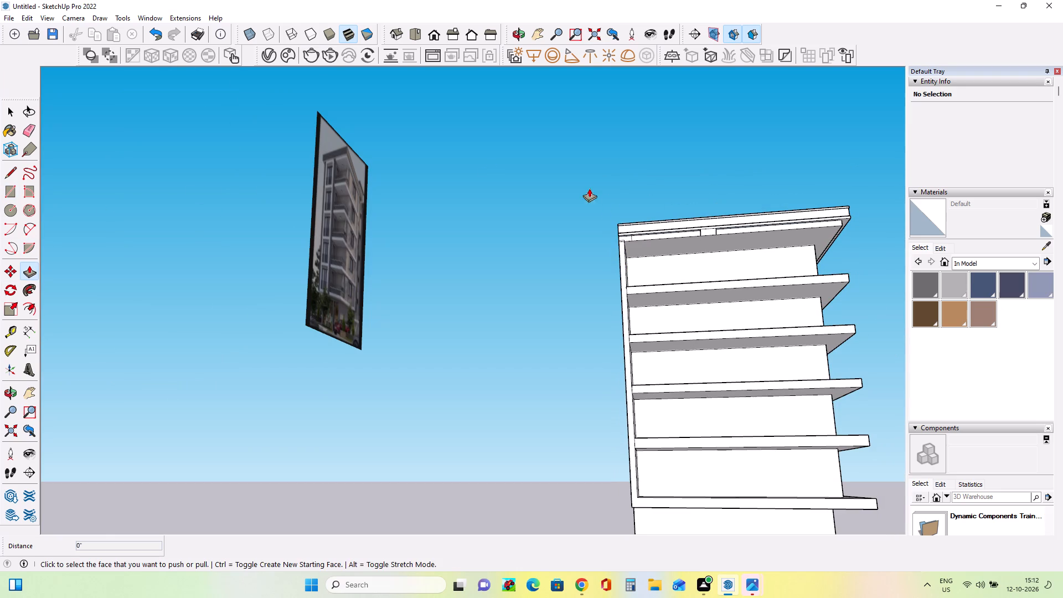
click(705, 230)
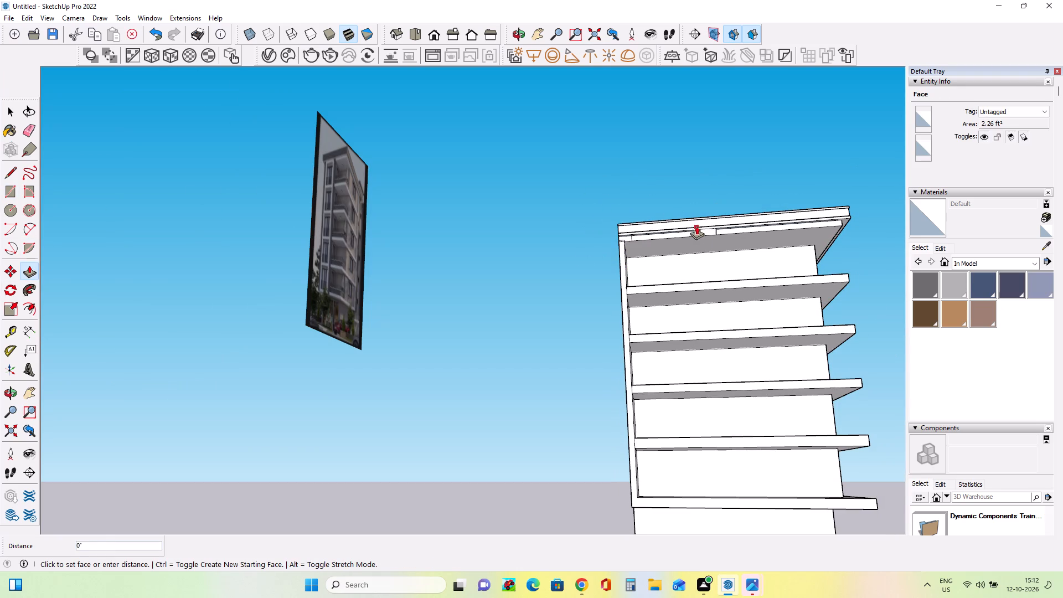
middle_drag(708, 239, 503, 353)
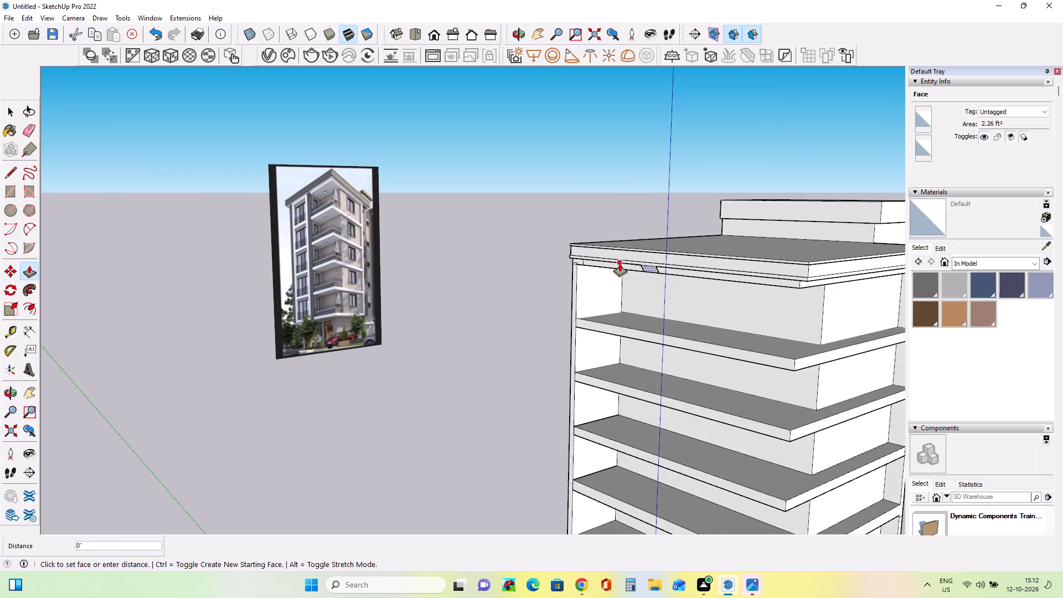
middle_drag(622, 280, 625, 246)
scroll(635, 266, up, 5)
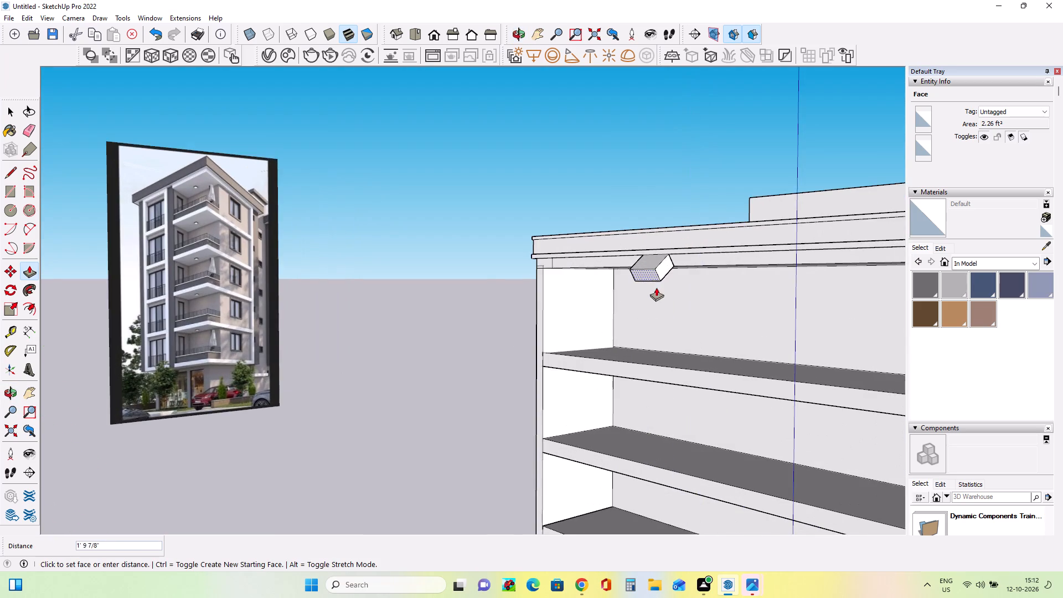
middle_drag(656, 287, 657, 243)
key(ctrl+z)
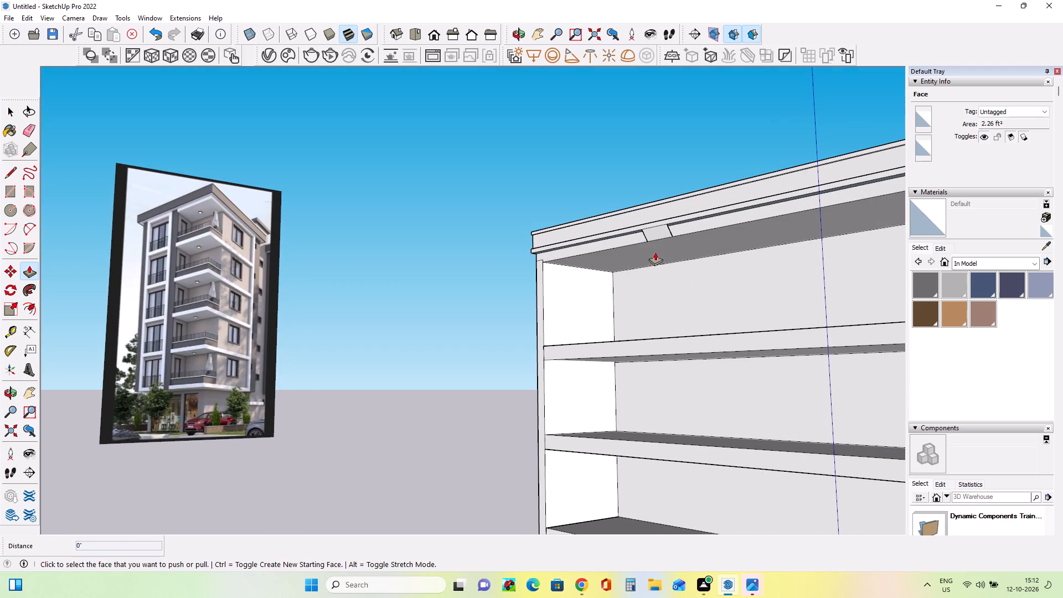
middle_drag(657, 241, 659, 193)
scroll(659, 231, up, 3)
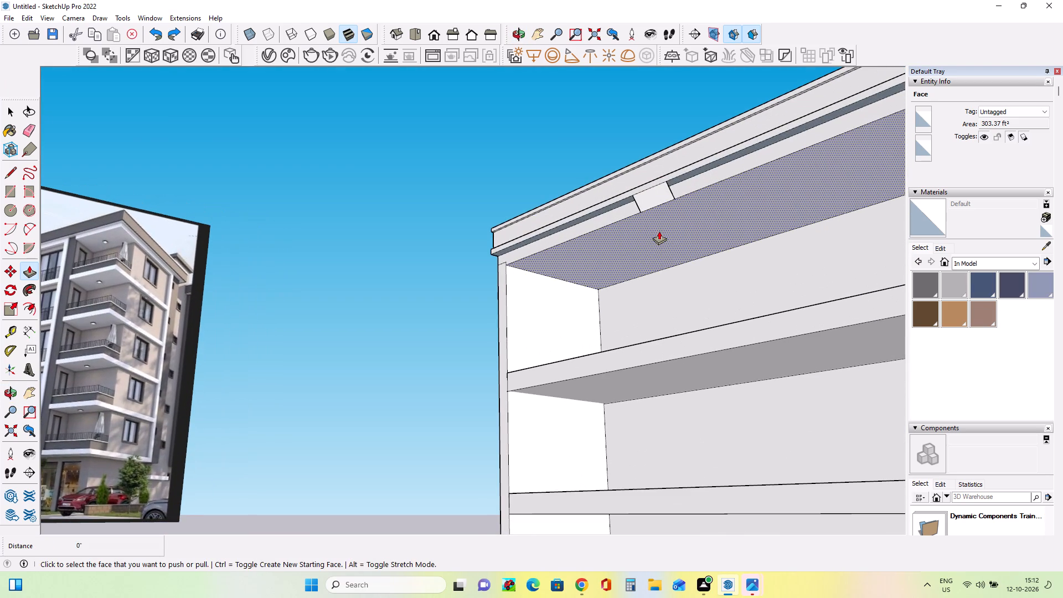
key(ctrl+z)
Draw two short vertical lines of about 9 7/8" across the recessed strip beneath the cornice, marking out a block partway along it.
middle_drag(658, 223, 726, 181)
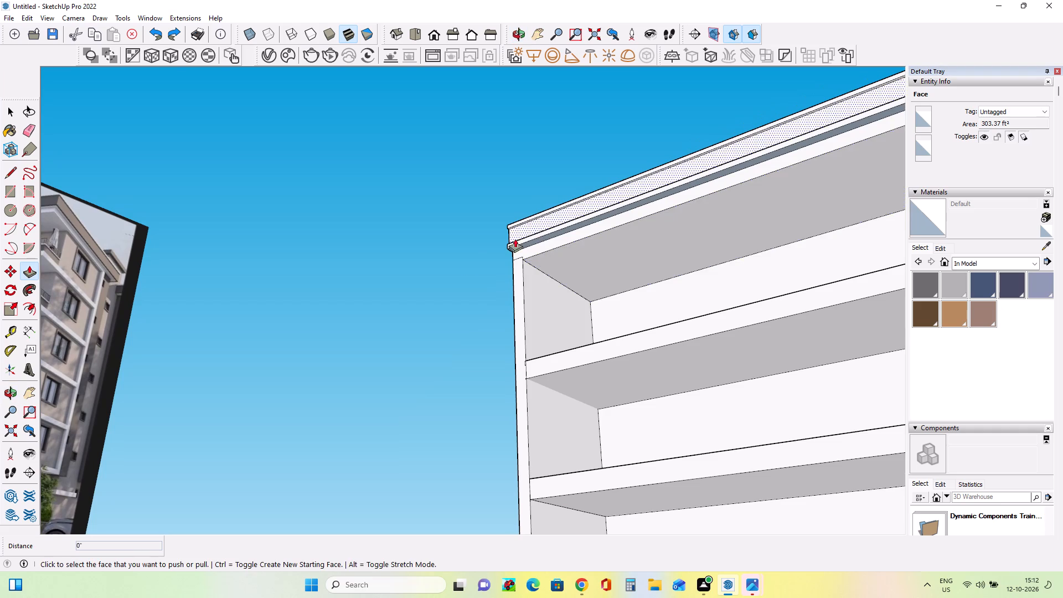
middle_drag(520, 292, 672, 300)
scroll(665, 253, up, 3)
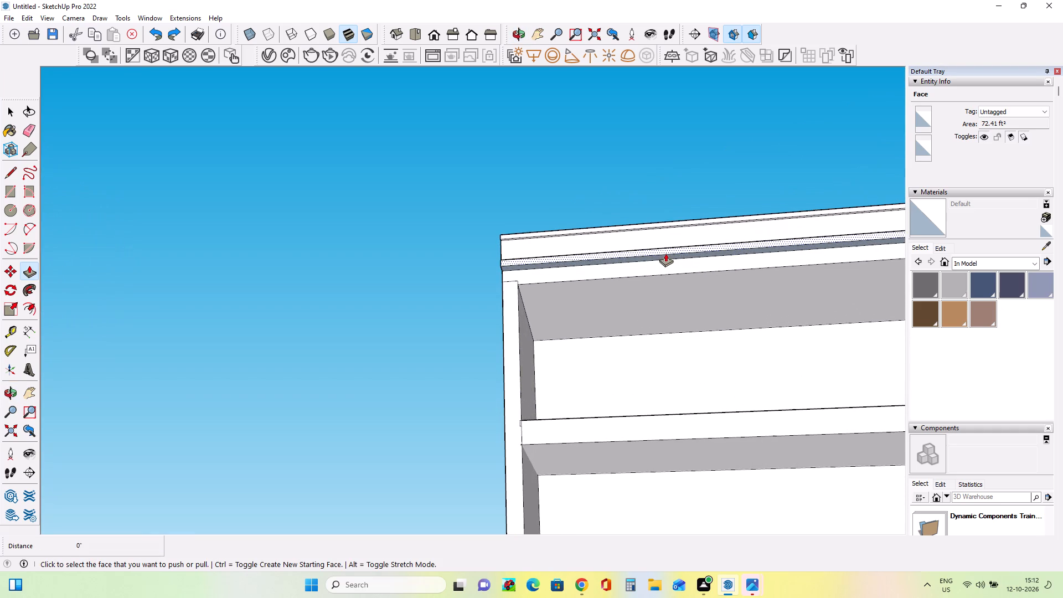
click(6, 169)
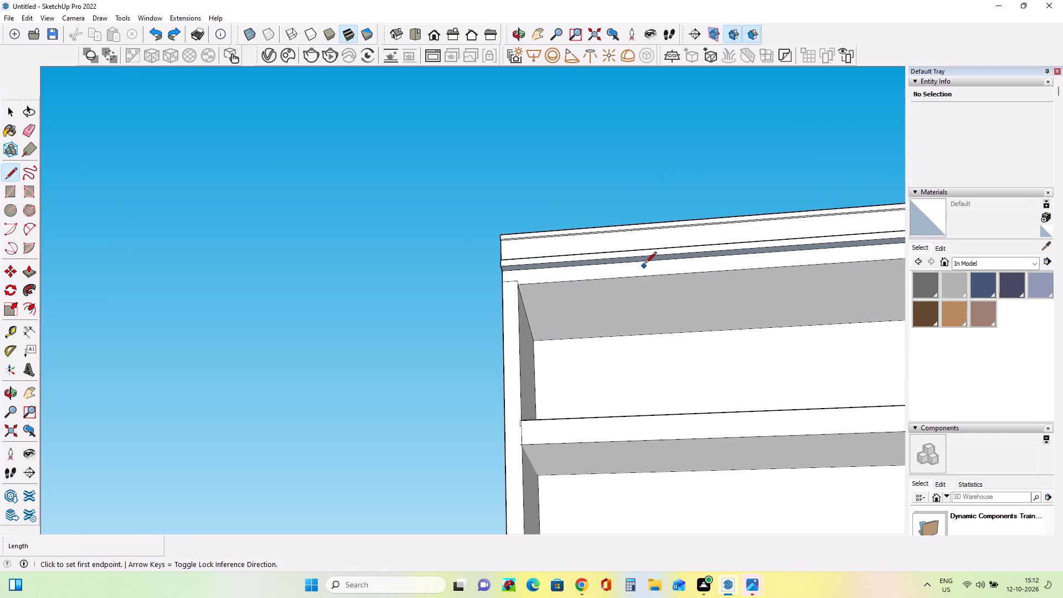
click(683, 260)
click(686, 275)
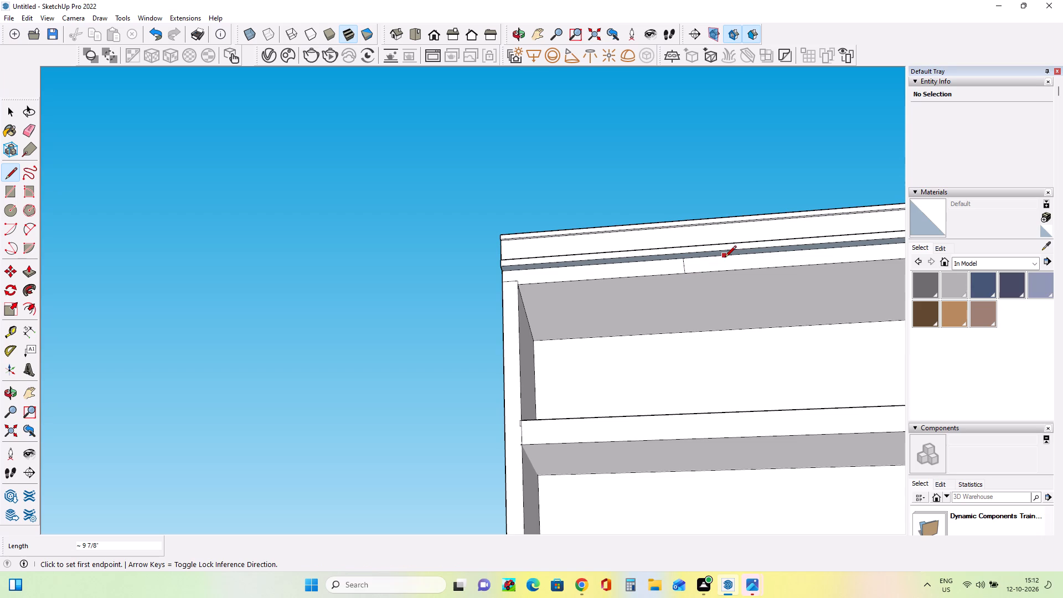
click(725, 257)
click(727, 271)
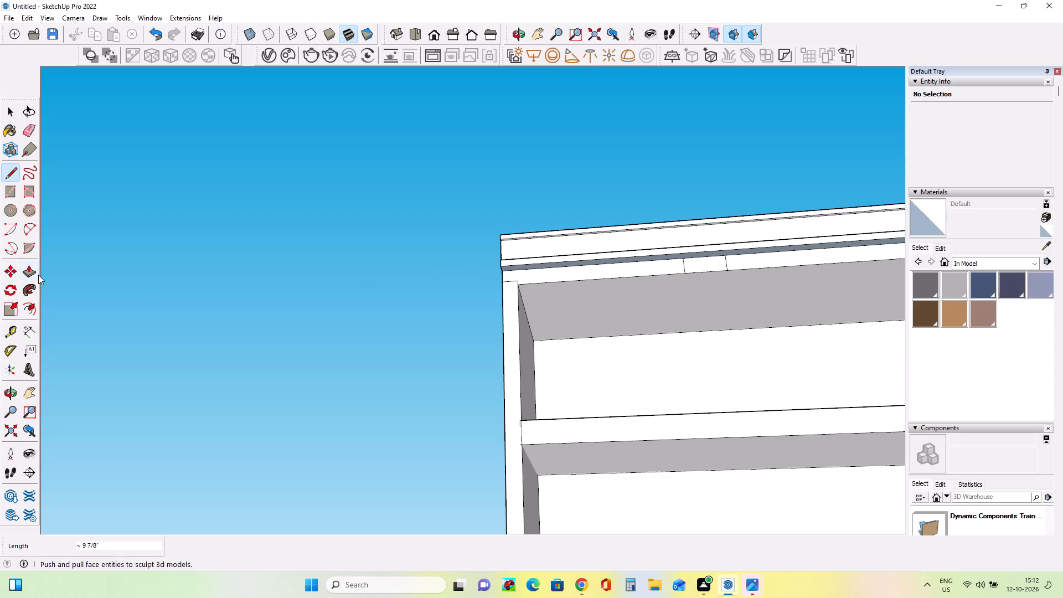
Draw a rectangle of about 1' 11 5/8" by 9 7/8" at the strip's corner end, directly beneath the cornice.
click(8, 193)
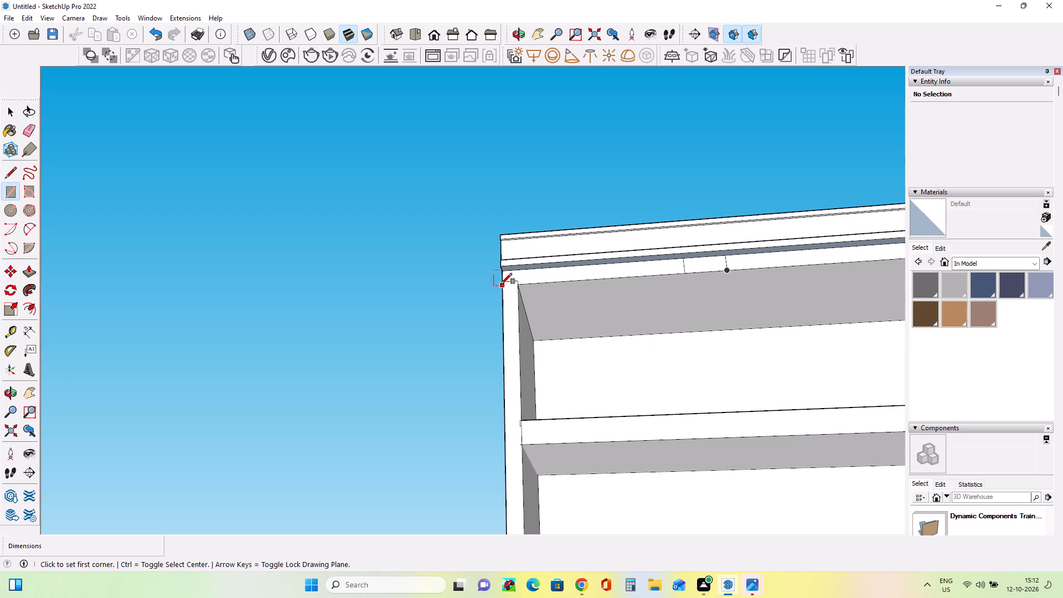
scroll(501, 284, up, 6)
click(507, 250)
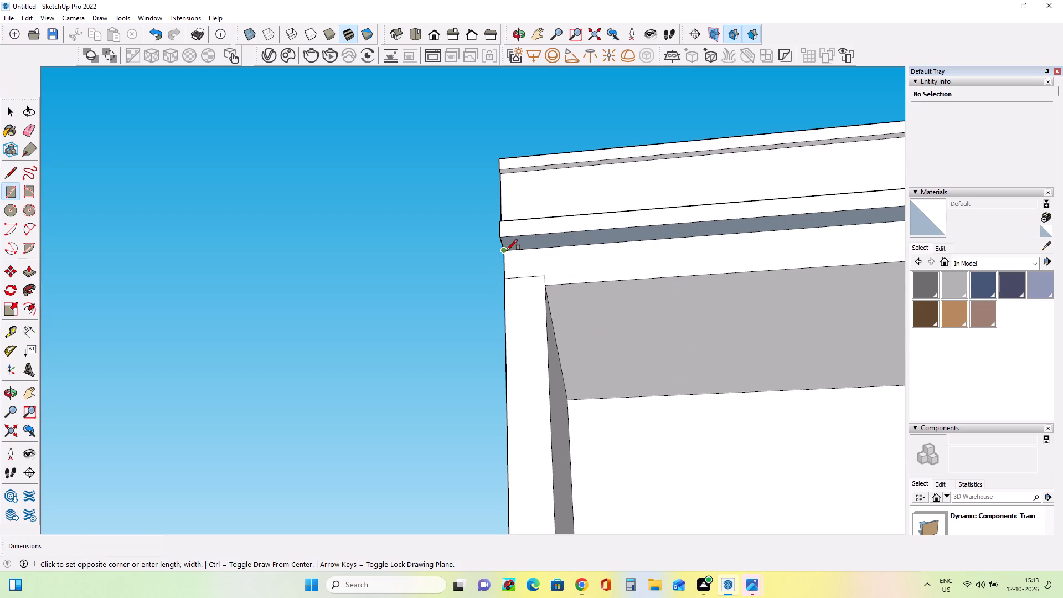
click(605, 281)
Erase the stray short vertical and horizontal edges inside the corner rectangle above the side frame.
scroll(573, 322, down, 16)
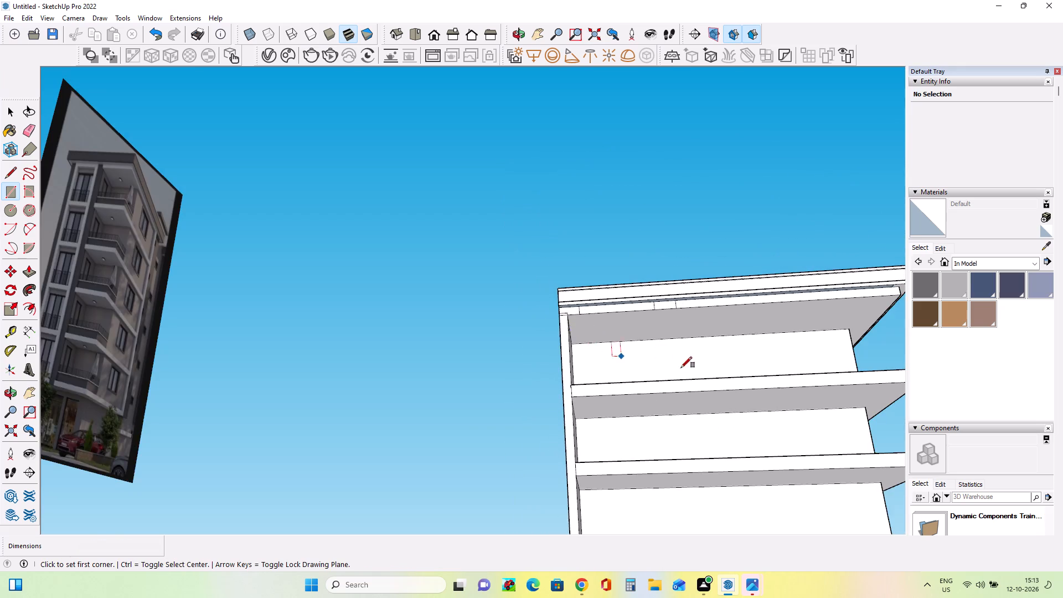
middle_drag(690, 383, 696, 456)
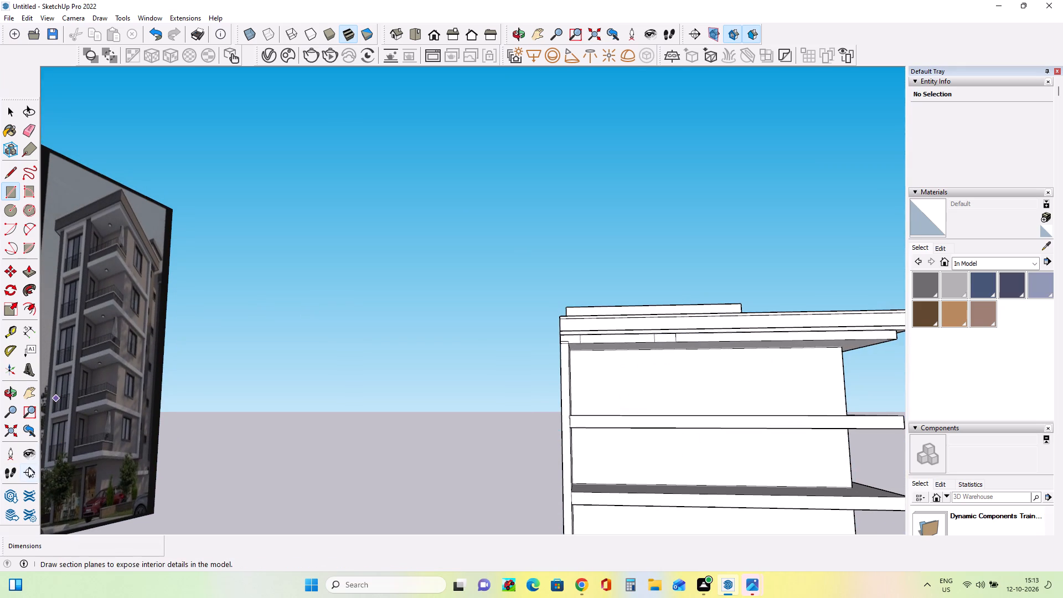
click(27, 394)
drag(579, 426, 520, 328)
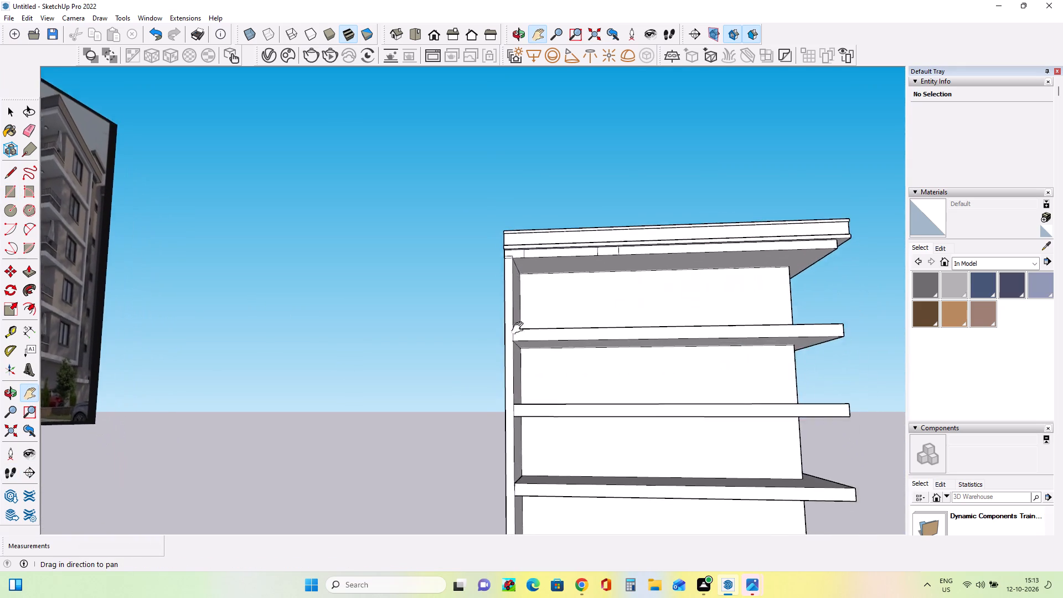
drag(520, 328, 509, 278)
scroll(539, 210, up, 4)
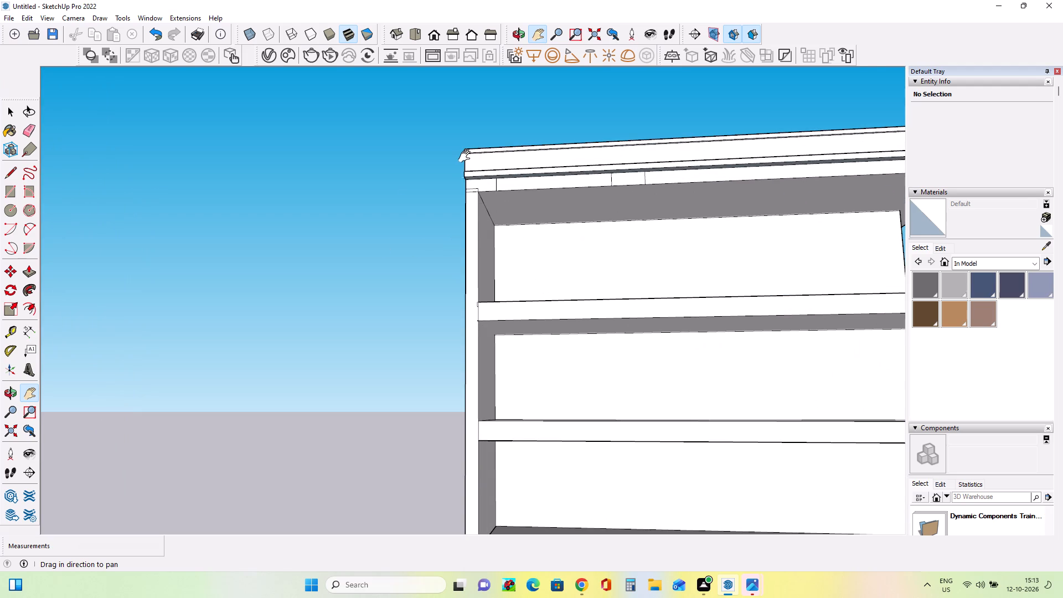
scroll(468, 157, up, 4)
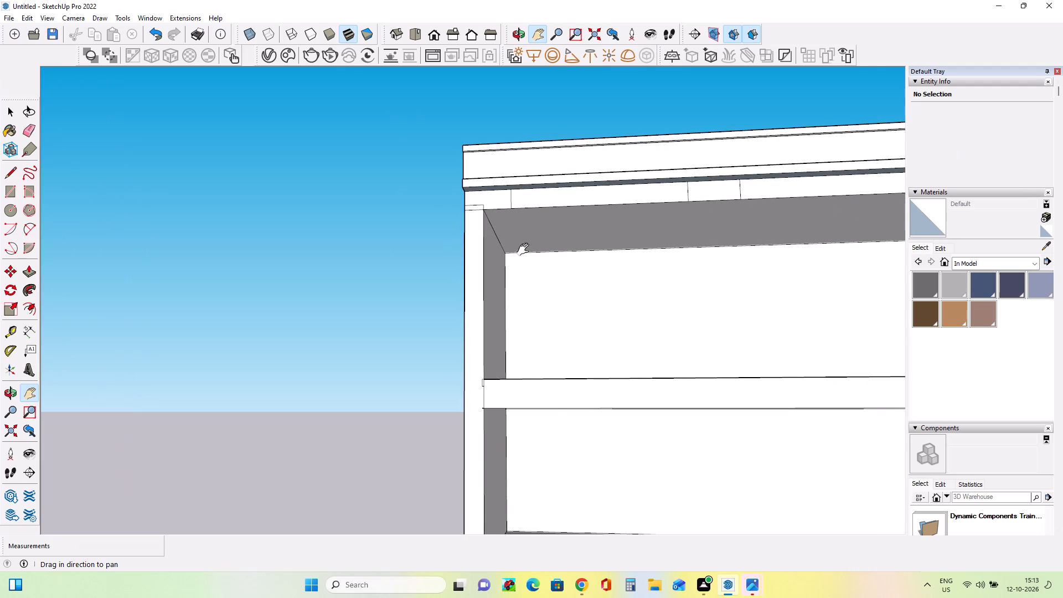
scroll(450, 199, up, 4)
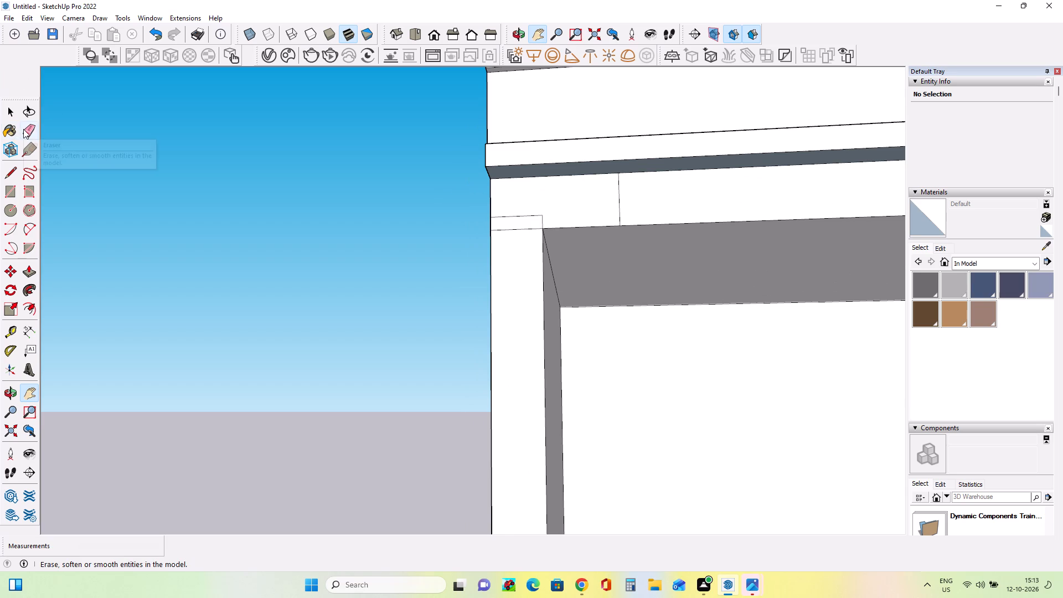
click(23, 129)
scroll(546, 167, up, 3)
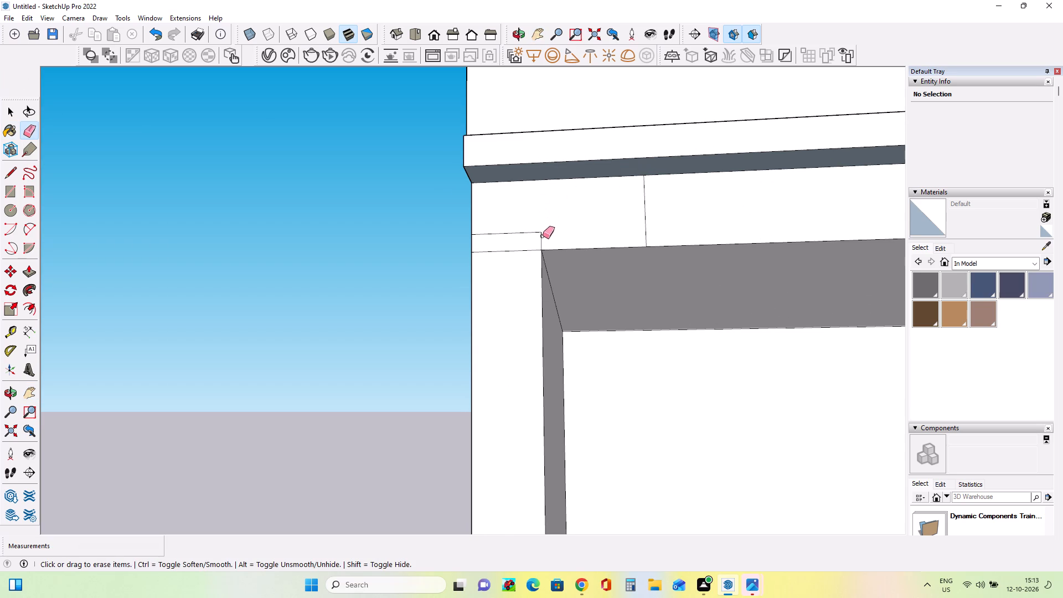
click(541, 239)
click(538, 232)
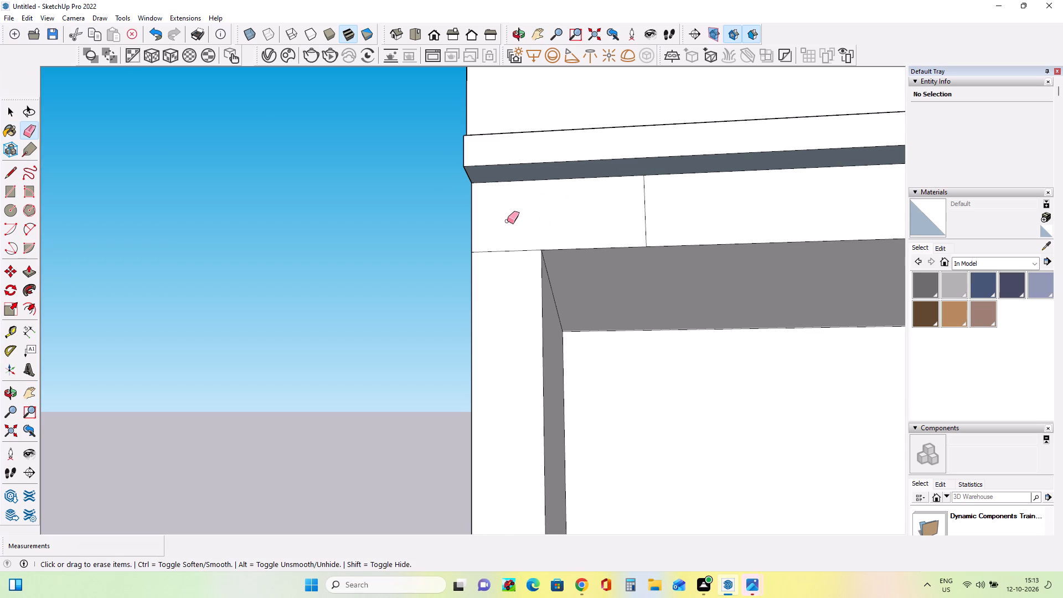
Push/Pull the corner rectangle outward by 7 3/16" and by a further 1' 9 5/8".
scroll(507, 221, down, 14)
middle_drag(589, 259, 598, 283)
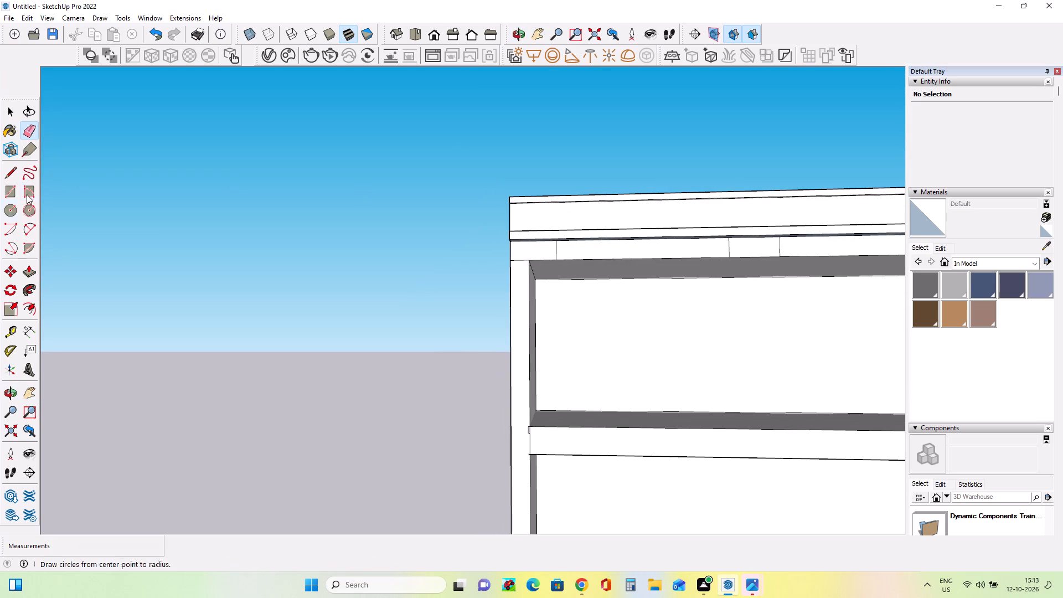
click(27, 274)
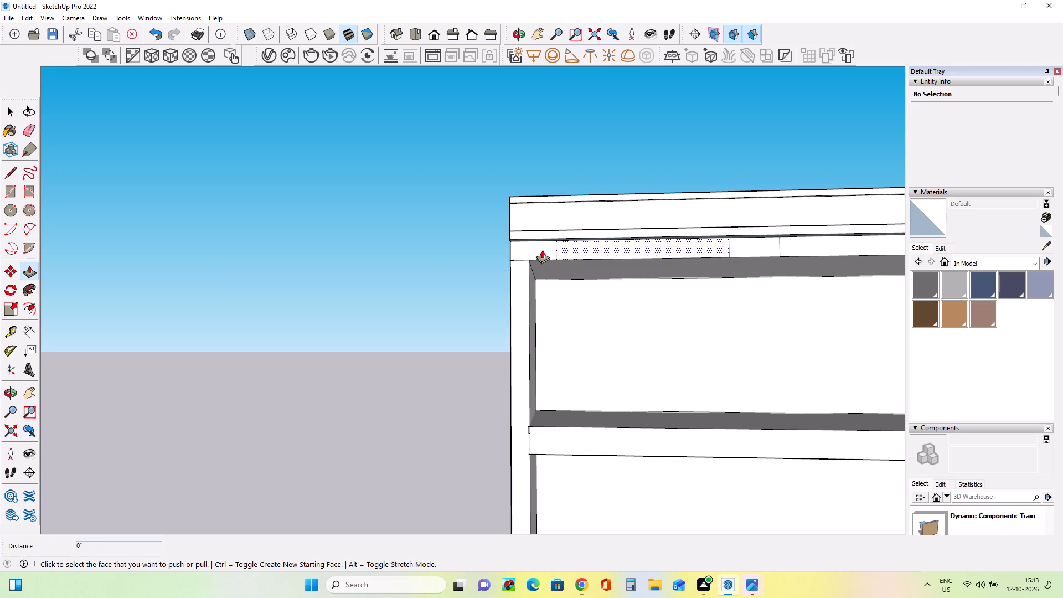
click(542, 250)
click(457, 245)
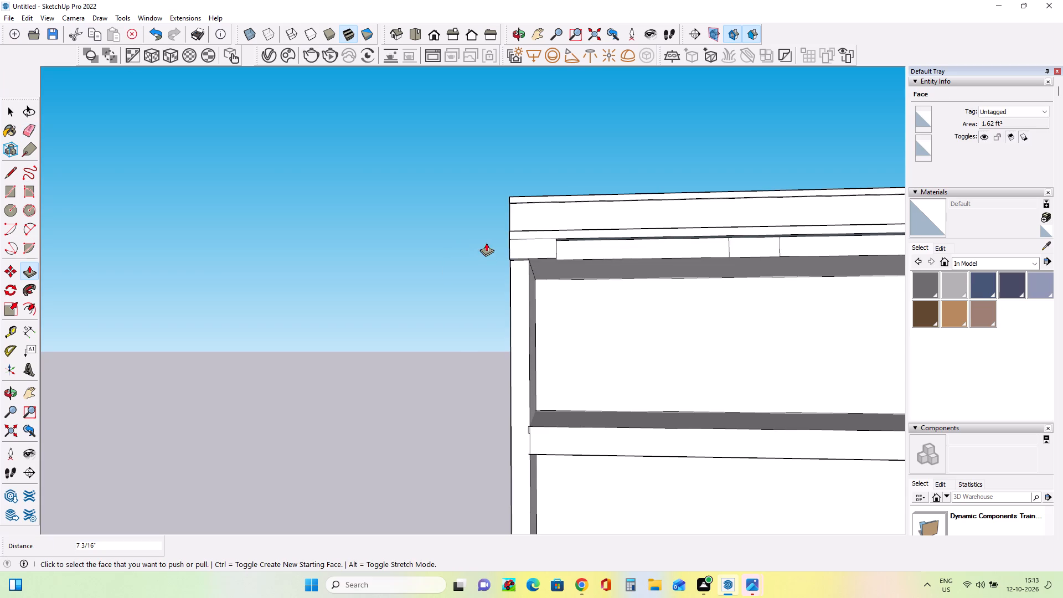
click(525, 244)
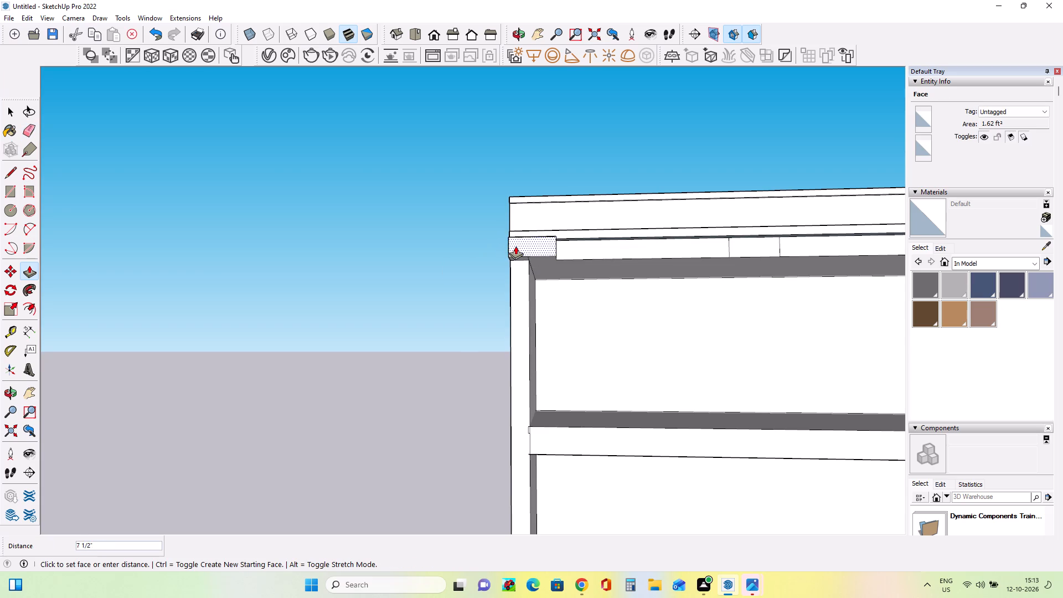
click(509, 244)
Push/Pull the front face of the corner block back toward the facade by about 1' 2 1/4".
middle_drag(585, 283, 696, 311)
scroll(656, 276, up, 3)
middle_drag(658, 273, 824, 295)
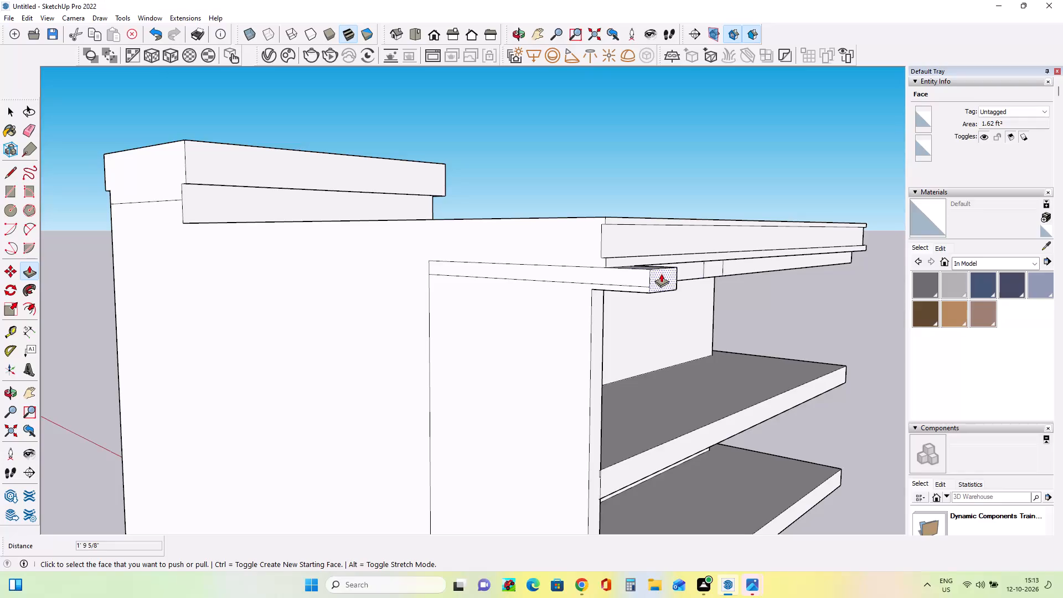
click(661, 274)
click(632, 274)
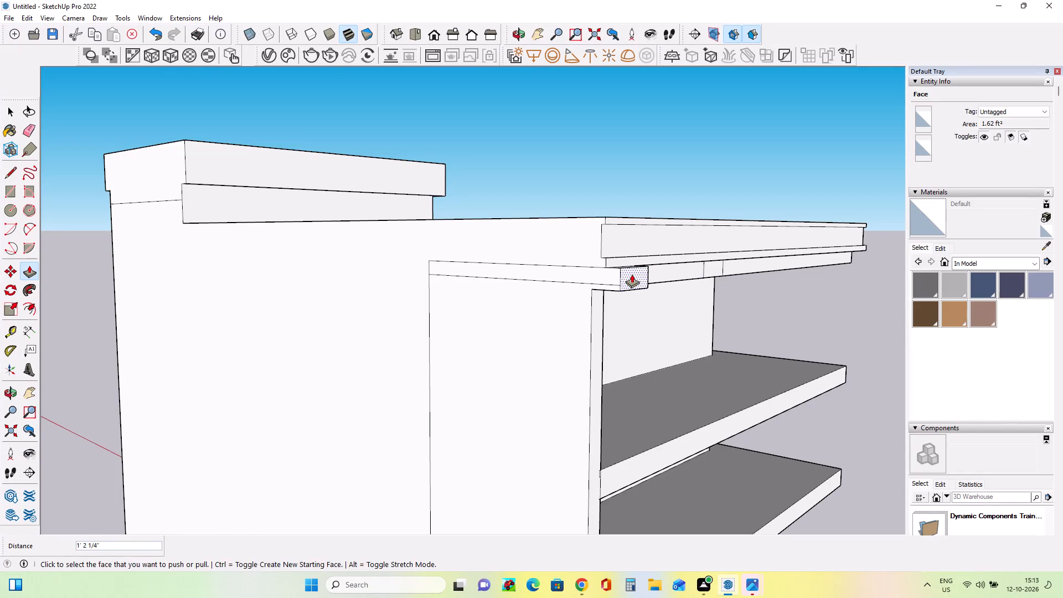
Push/Pull the marked block face partway along the strip outward by 7 3/16".
middle_click(776, 288)
middle_drag(776, 288, 675, 289)
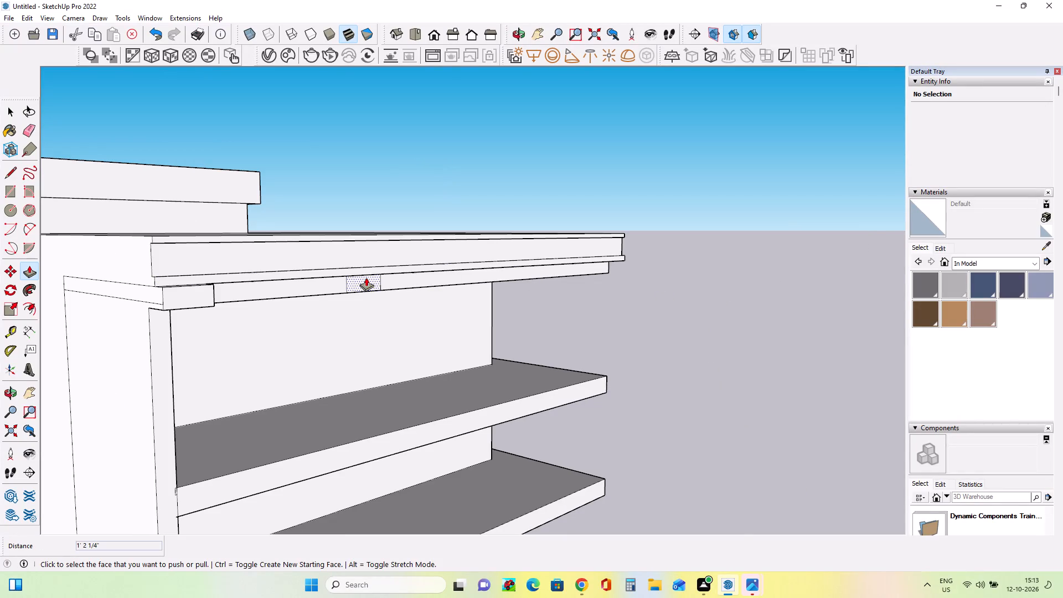
click(366, 278)
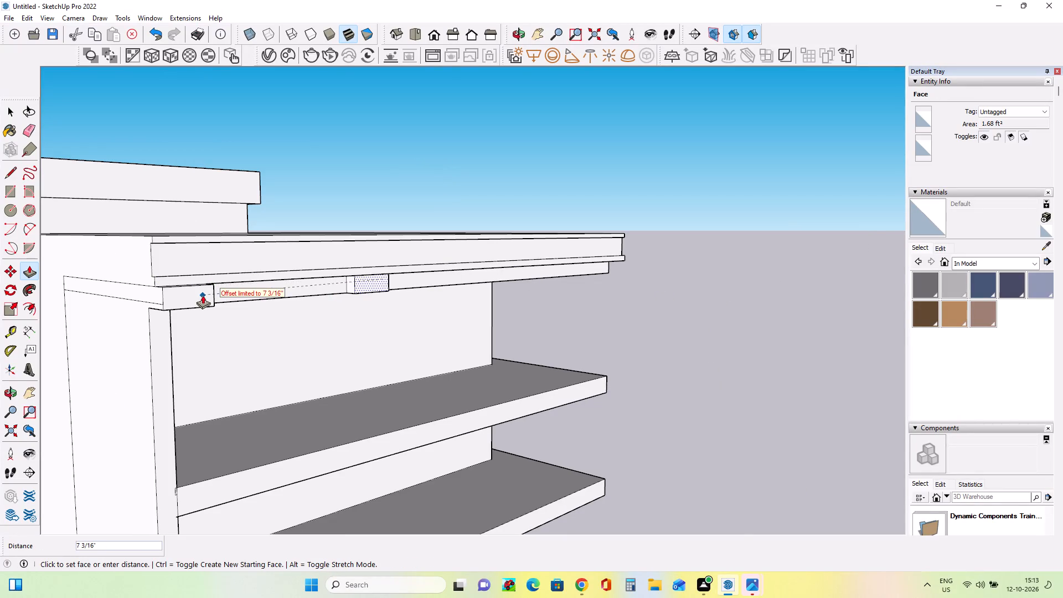
click(203, 295)
Draw a line of about 2' 3/8" across the underside of the mid-strip block, joining the strip's lower corners on either side.
middle_drag(467, 305, 308, 120)
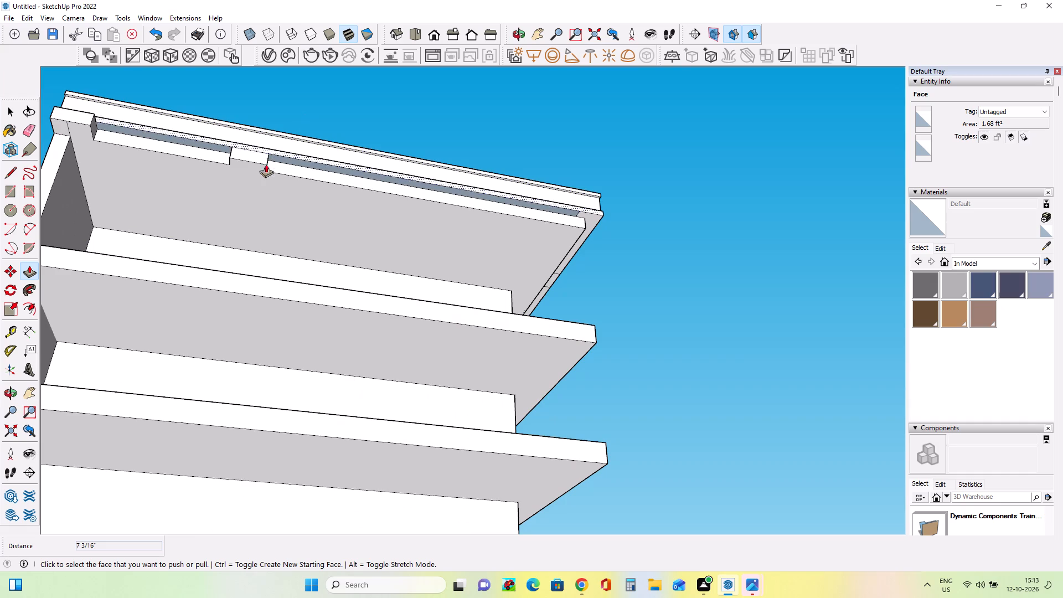
click(8, 172)
scroll(262, 181, up, 7)
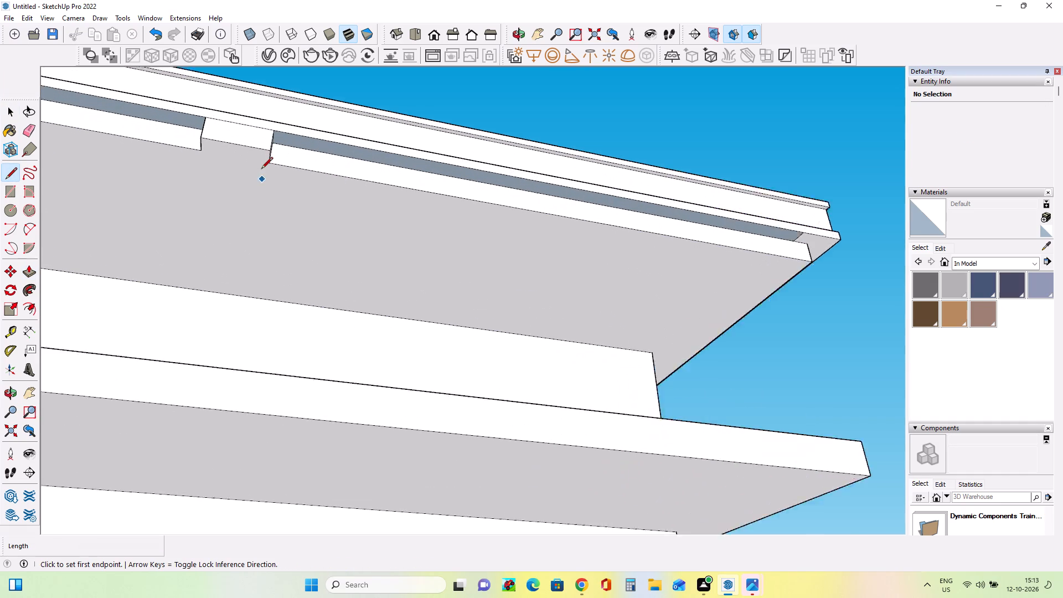
click(269, 162)
click(194, 150)
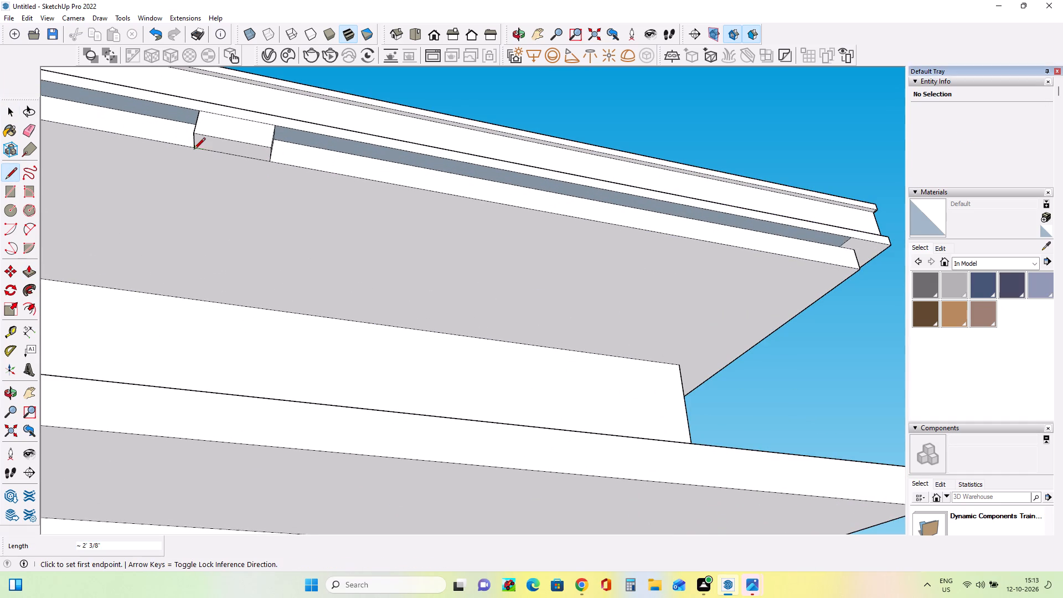
middle_drag(419, 178, 437, 222)
scroll(432, 215, down, 4)
scroll(572, 234, down, 13)
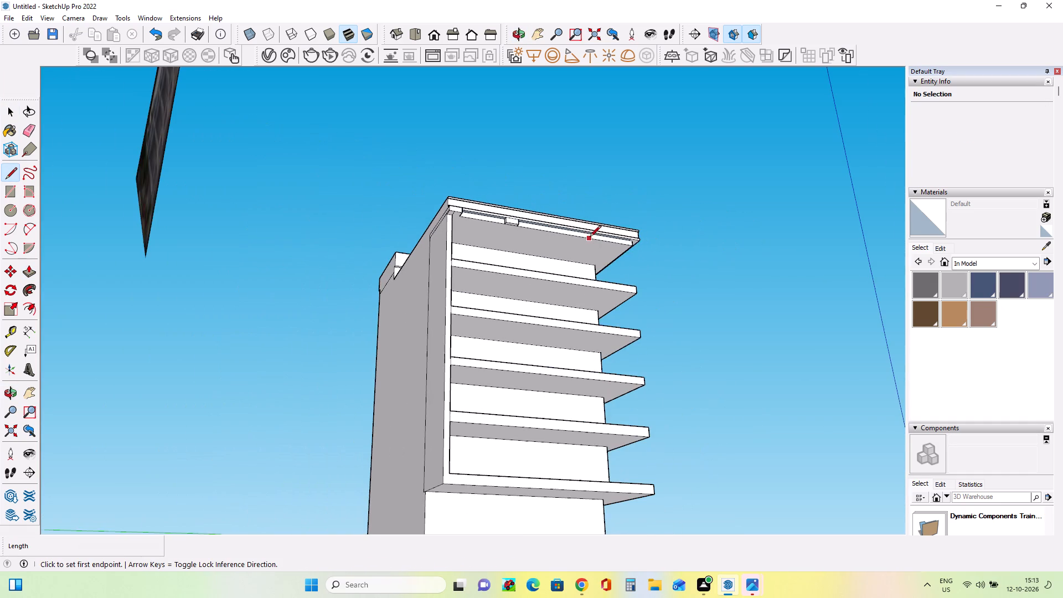
Draw a line of about 1' 11 5/8" across the underside of the corner block, from its inner back corner to the outer edge.
scroll(461, 209, up, 15)
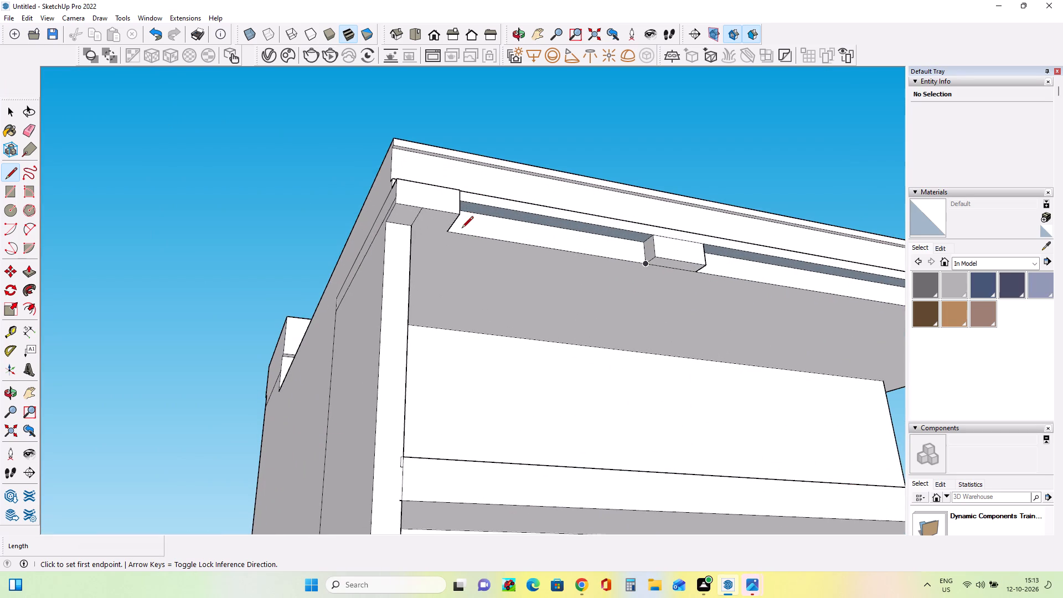
click(445, 234)
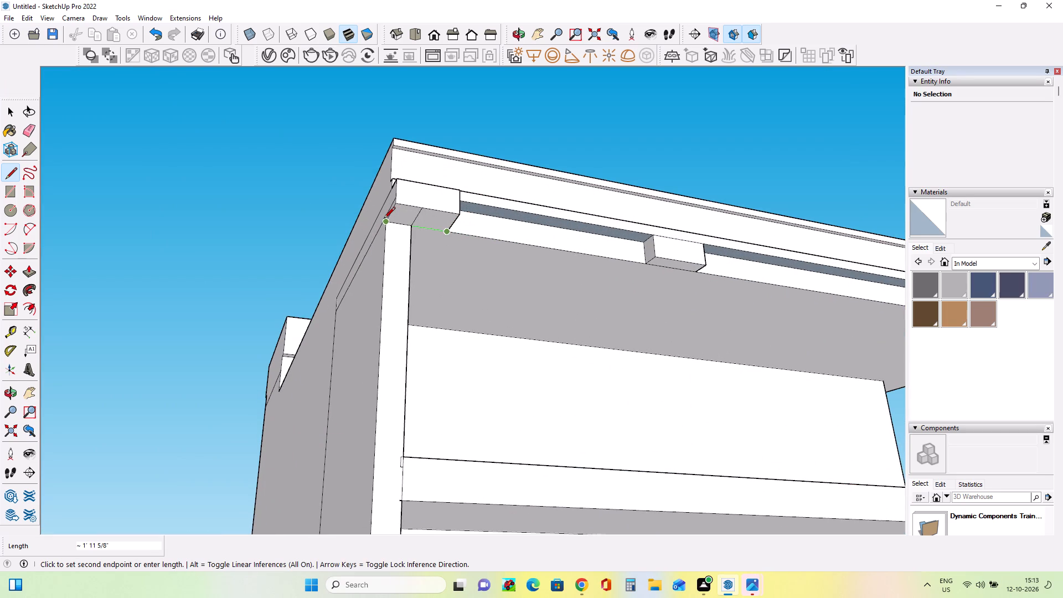
click(384, 219)
Push/Pull the corner block's front face back by 7 3/8", flush with the front of the mid-strip block.
click(24, 273)
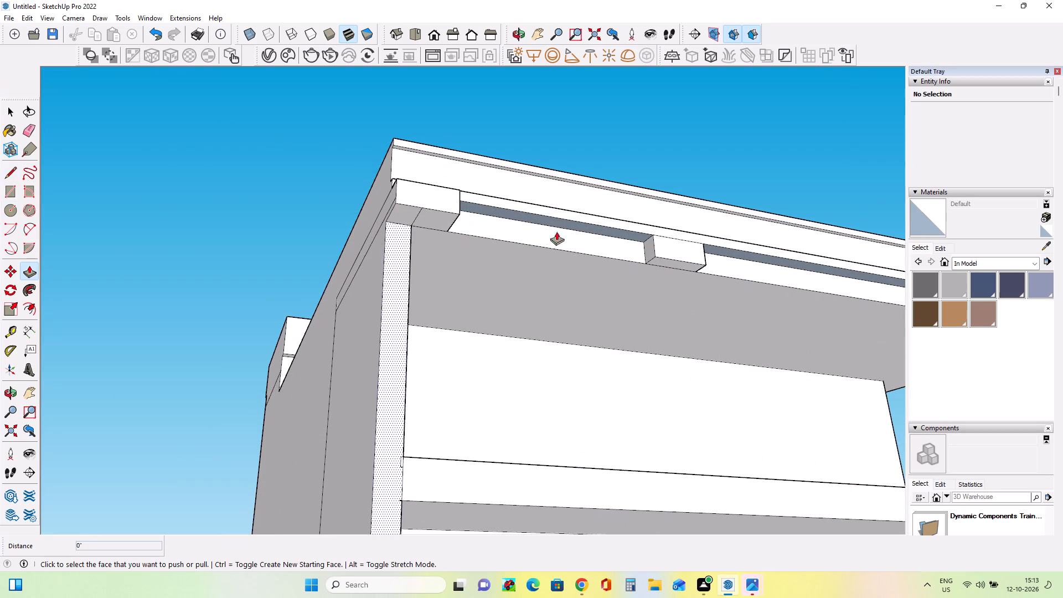
click(458, 195)
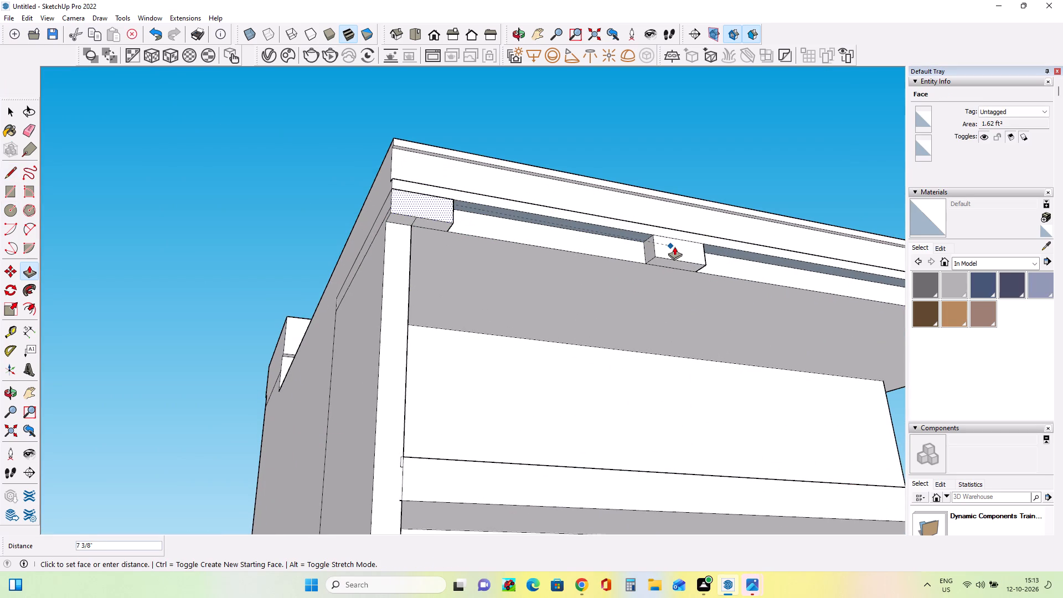
click(674, 246)
Erase the short dividing edge on the underside of the corner block.
scroll(410, 227, up, 3)
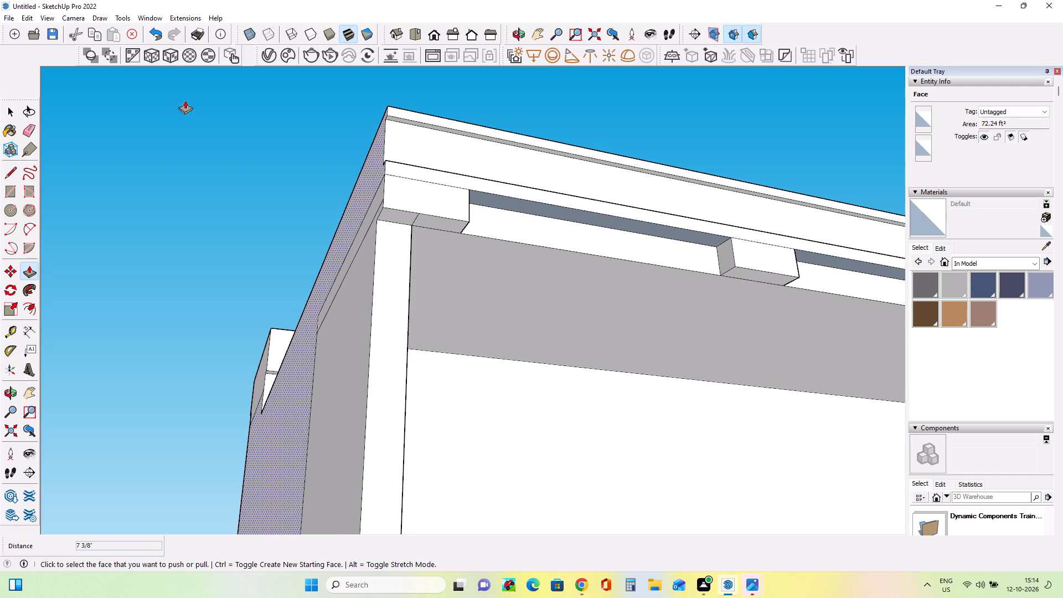
click(29, 127)
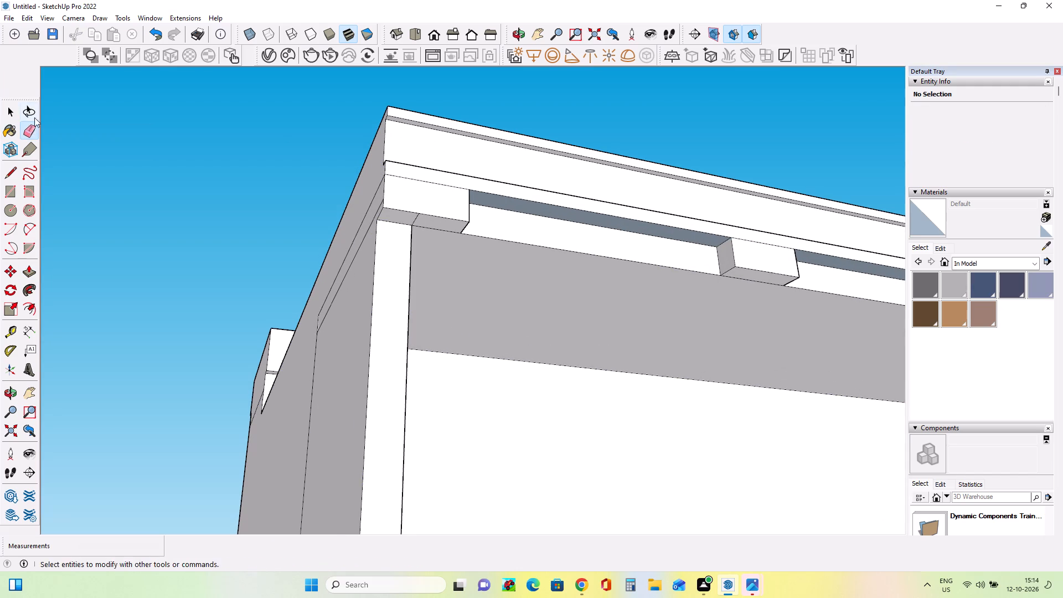
scroll(42, 224, up, 4)
scroll(56, 239, down, 7)
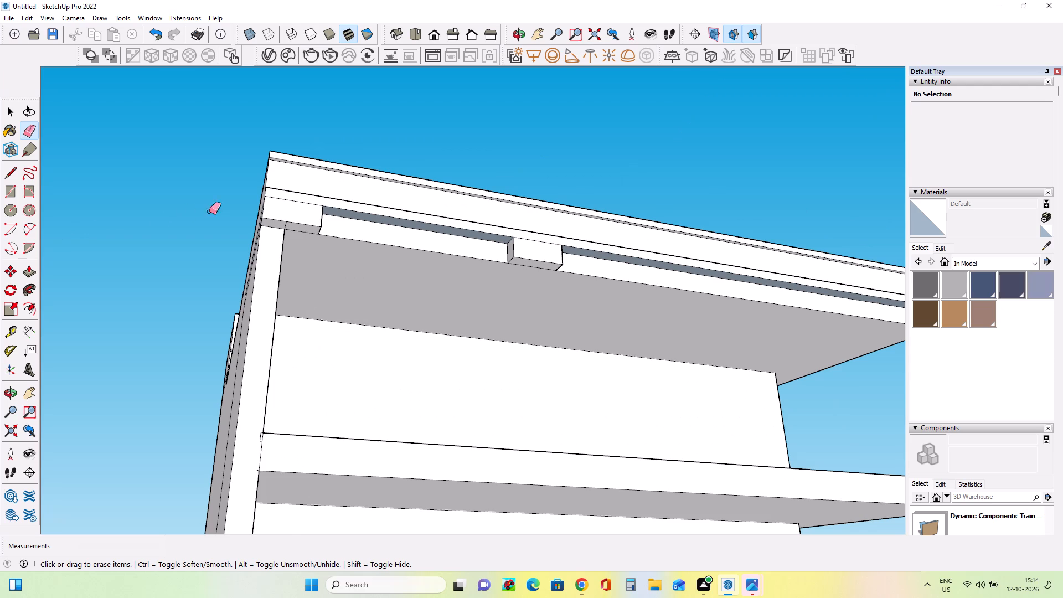
scroll(259, 228, up, 4)
scroll(318, 238, up, 2)
click(293, 219)
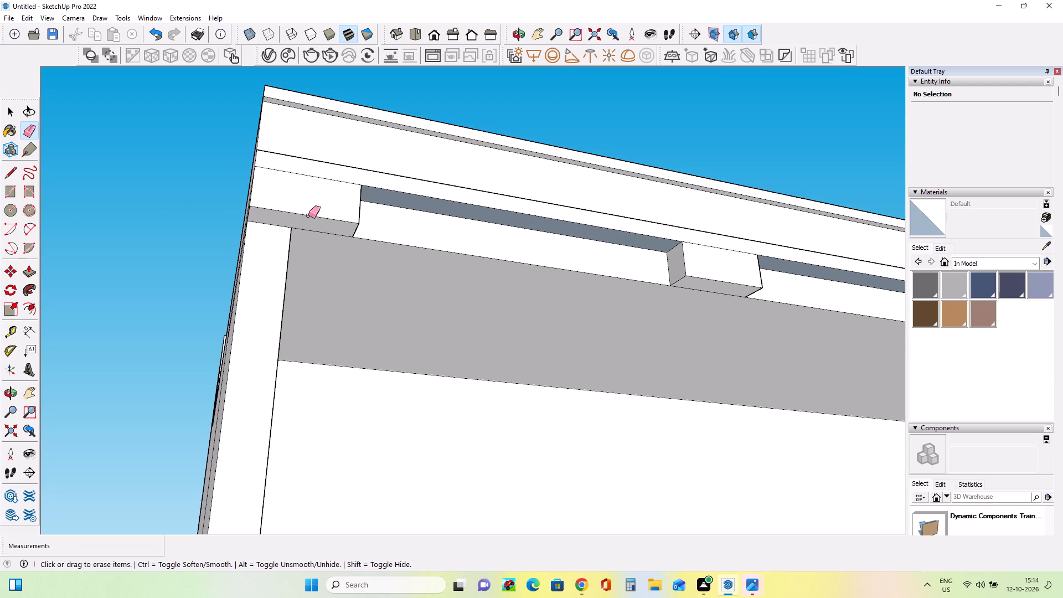
scroll(300, 207, down, 2)
Push/Pull the corner block's underside downward by 2 13/16", a further 6' 4 3/4", and about 5 9/16" more.
click(24, 275)
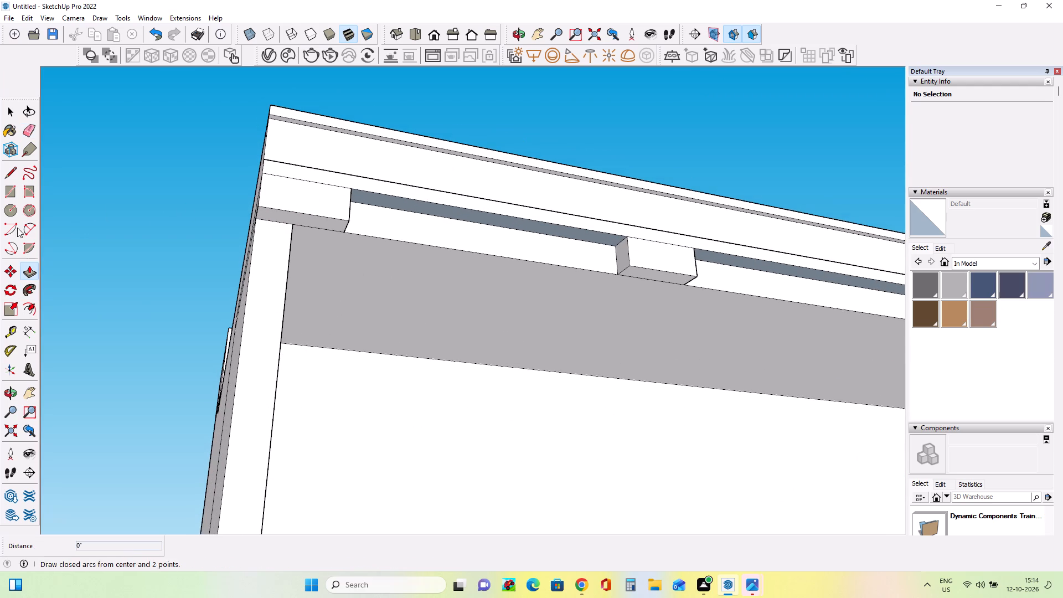
drag(292, 220, 292, 230)
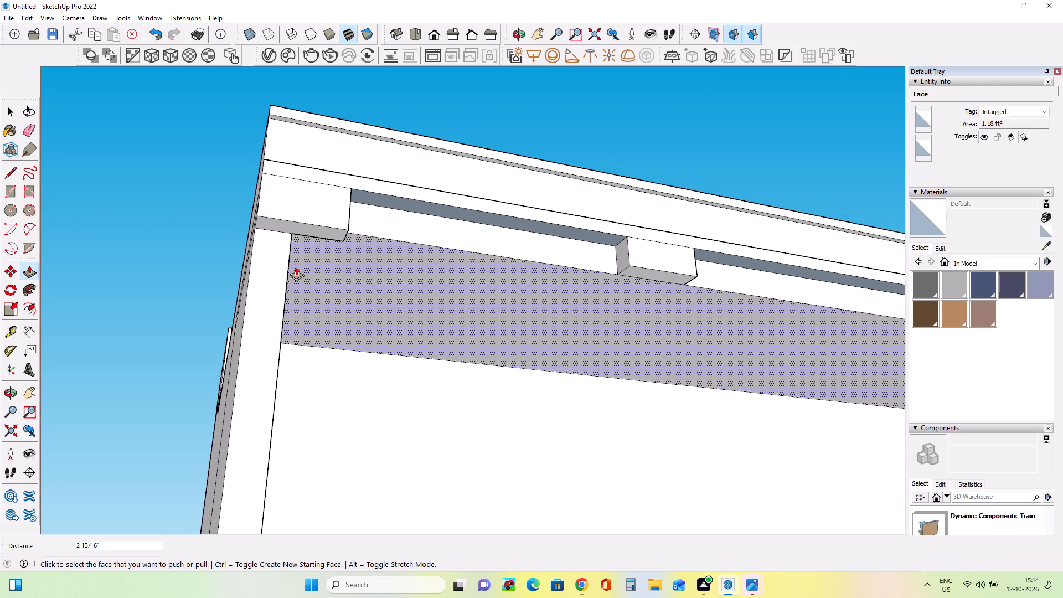
click(307, 227)
scroll(300, 295, down, 6)
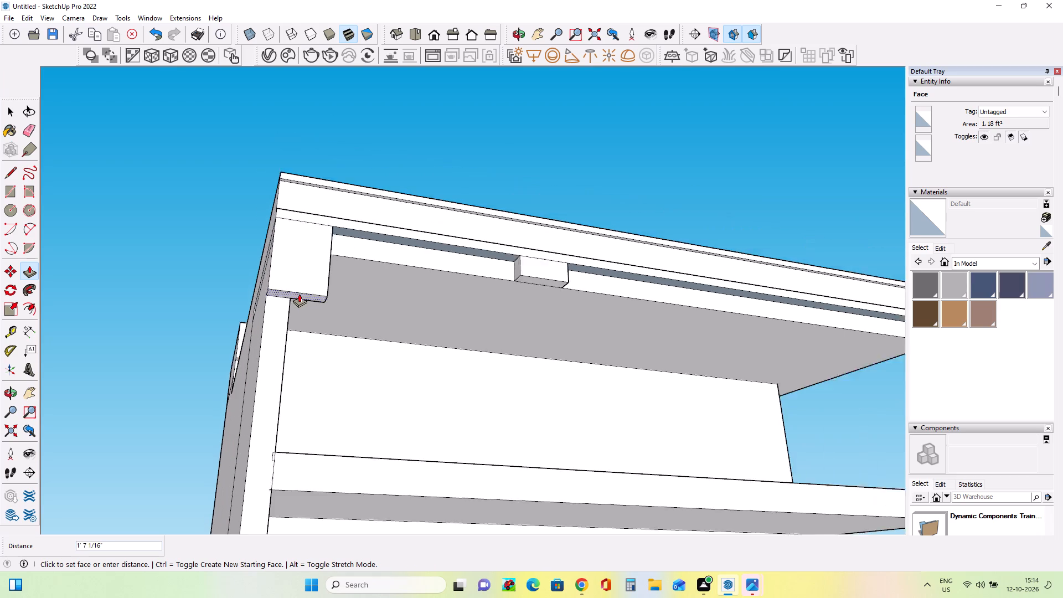
scroll(299, 293, down, 1)
scroll(299, 293, up, 1)
scroll(299, 293, down, 18)
scroll(299, 293, down, 5)
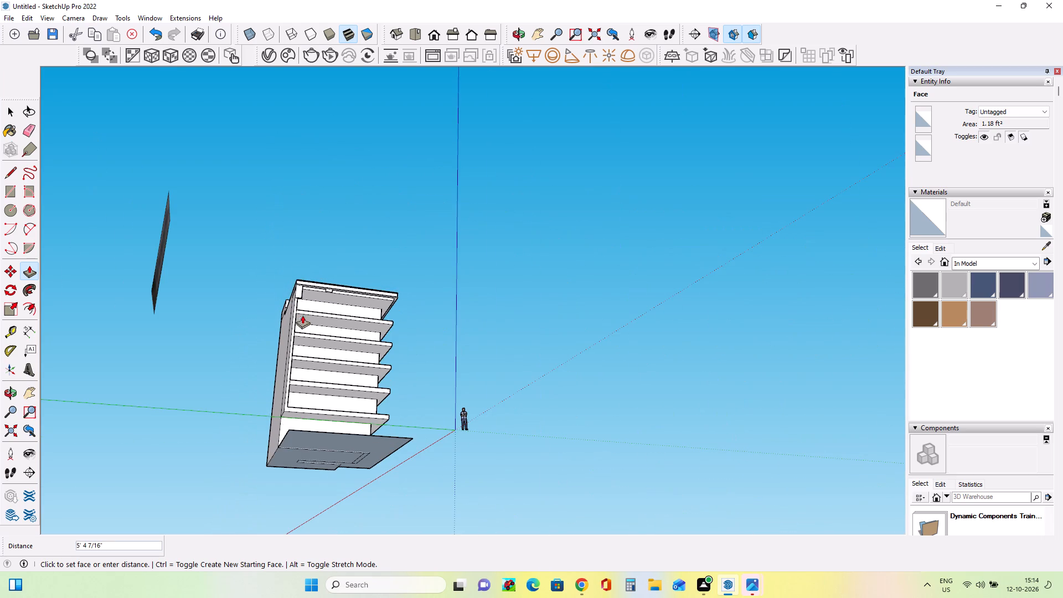
scroll(294, 308, up, 10)
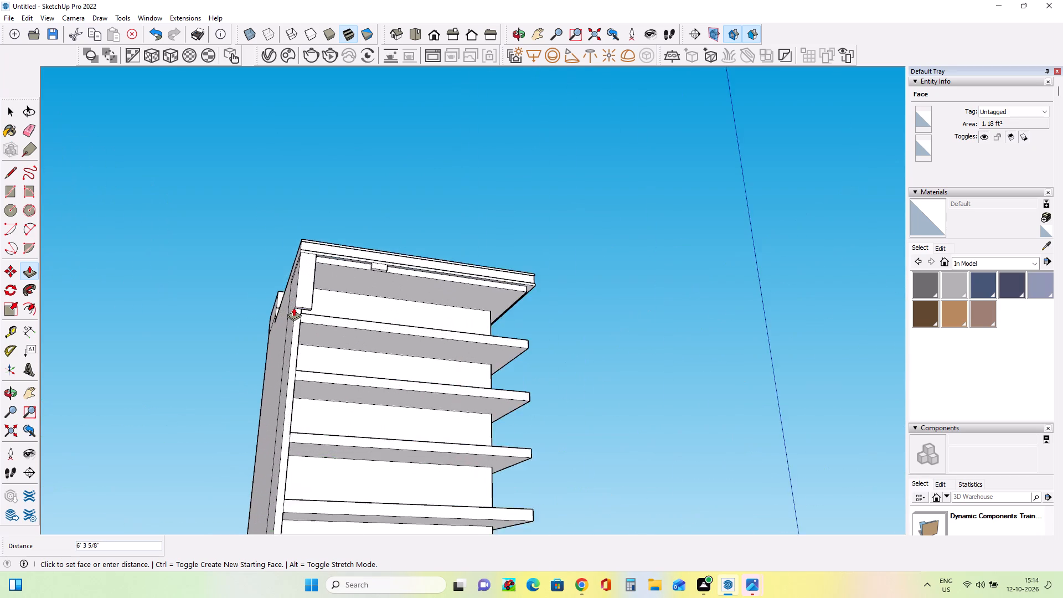
scroll(293, 307, up, 9)
click(308, 310)
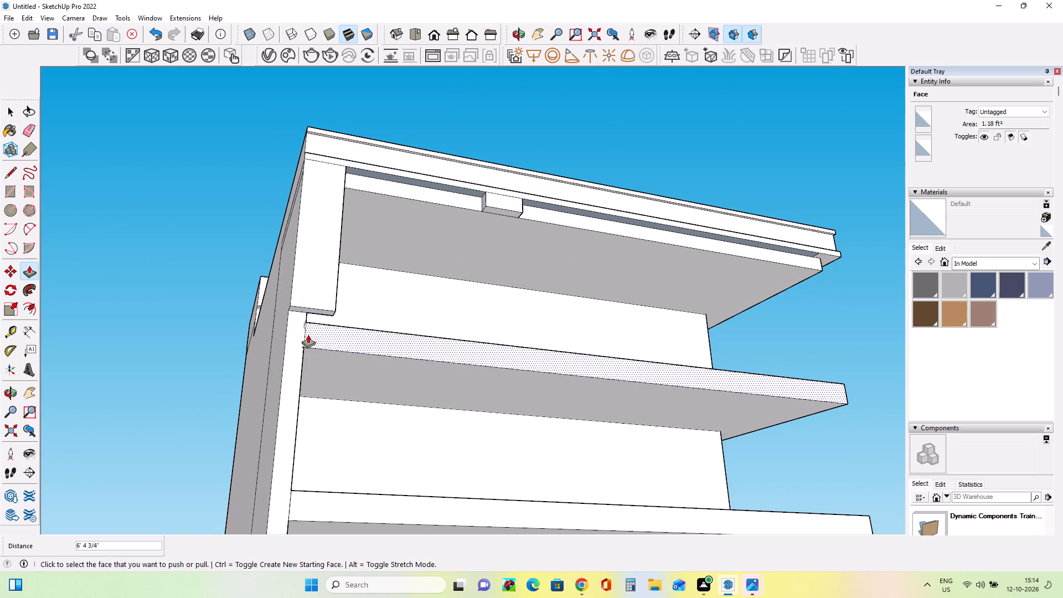
click(308, 310)
click(308, 366)
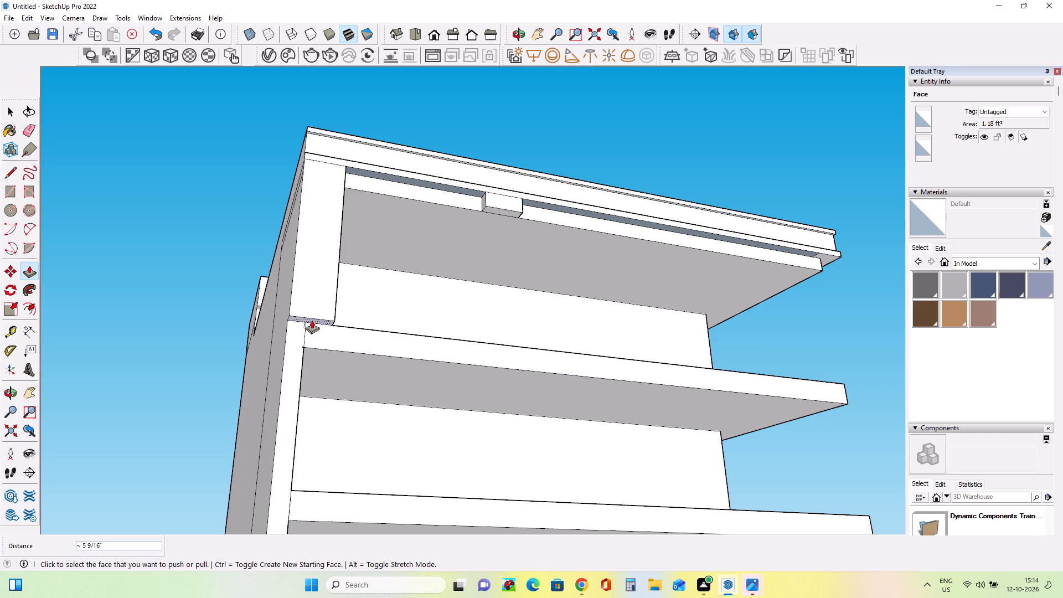
Push/Pull the underside of the corner column further down the facade by about 12' 2 5/8".
click(311, 319)
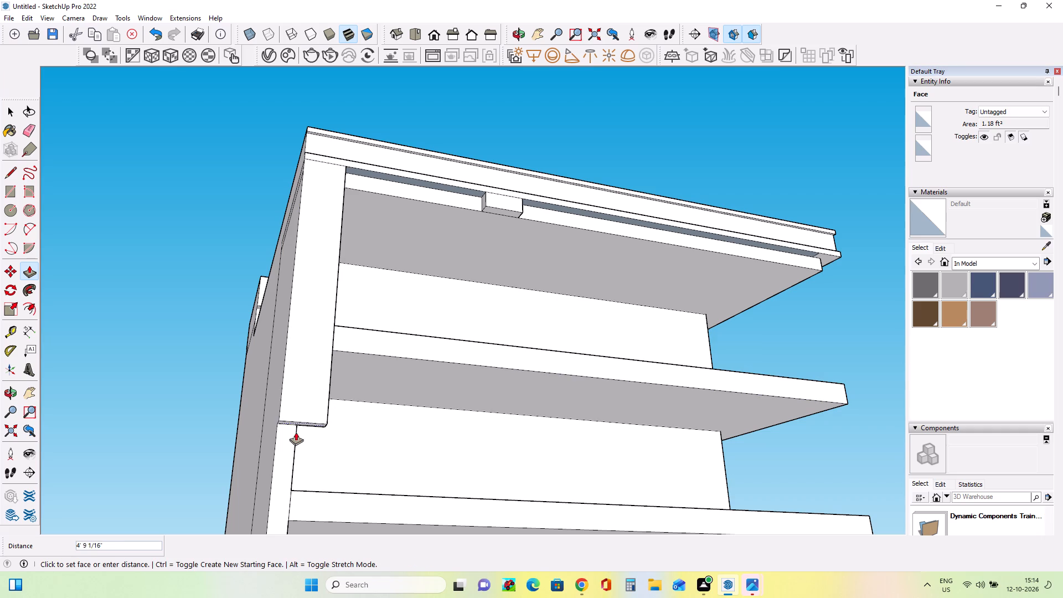
scroll(290, 504, down, 12)
scroll(289, 503, up, 1)
scroll(289, 503, down, 3)
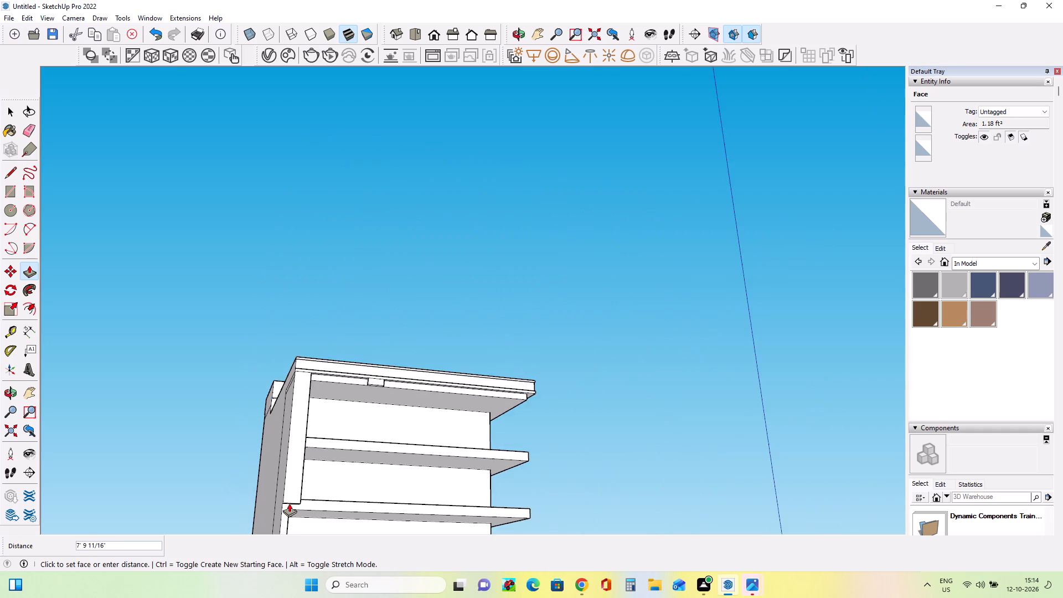
scroll(289, 503, down, 6)
scroll(289, 503, down, 20)
scroll(289, 503, down, 2)
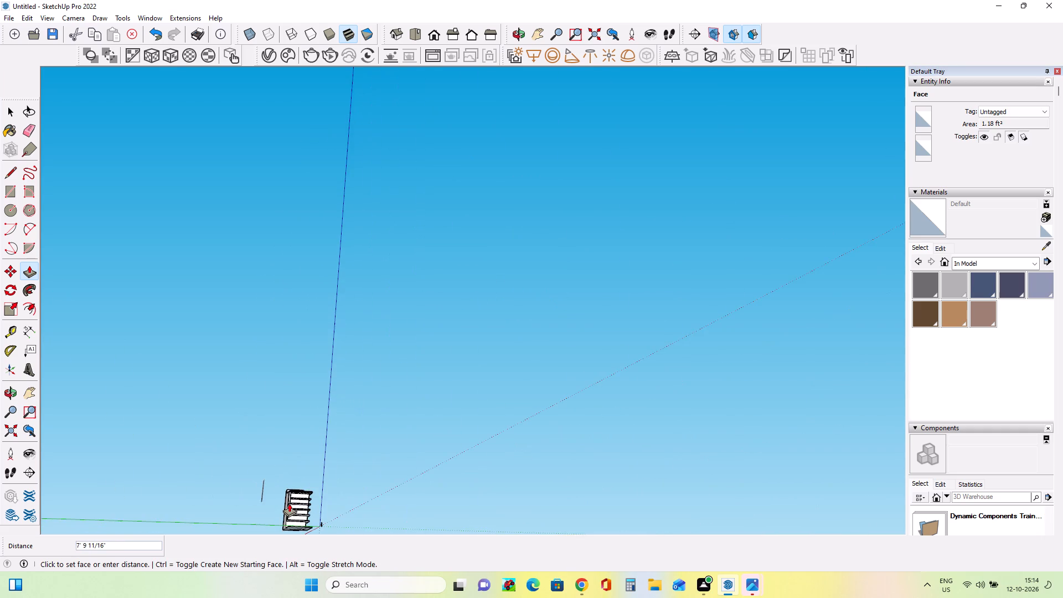
scroll(289, 503, up, 5)
scroll(289, 502, down, 20)
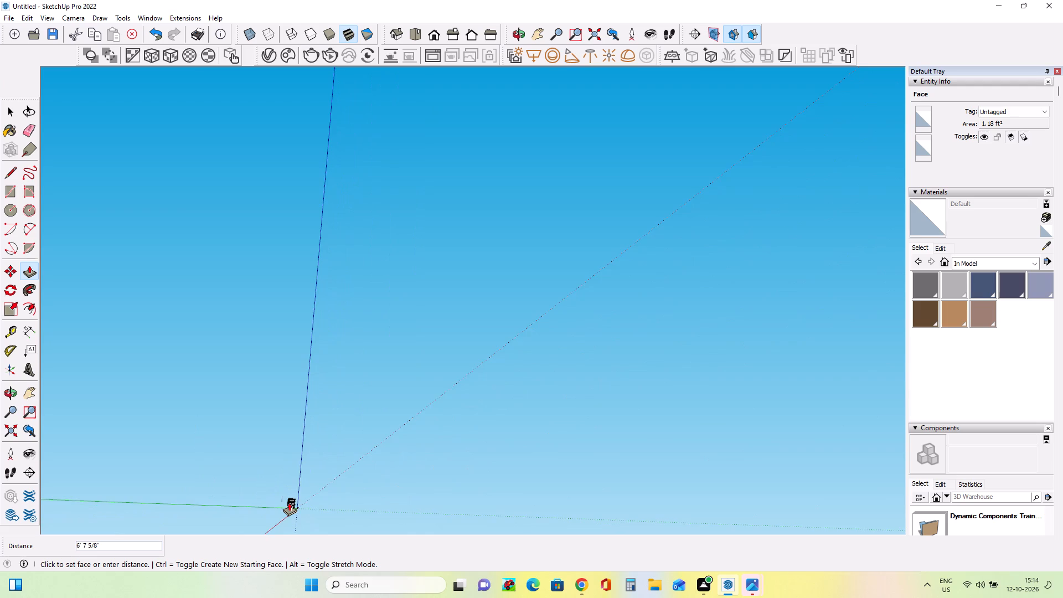
scroll(289, 502, up, 6)
scroll(287, 498, up, 16)
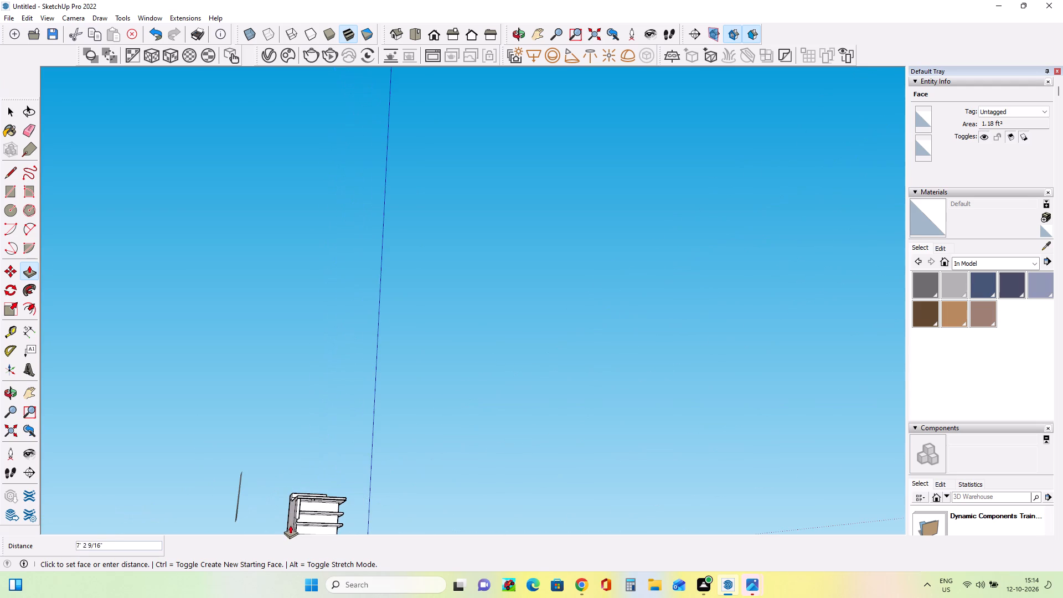
click(291, 527)
Push/Pull the corner column's underside down by about 19' 6 1/4" to the bottom of the lowest balcony slab.
click(28, 393)
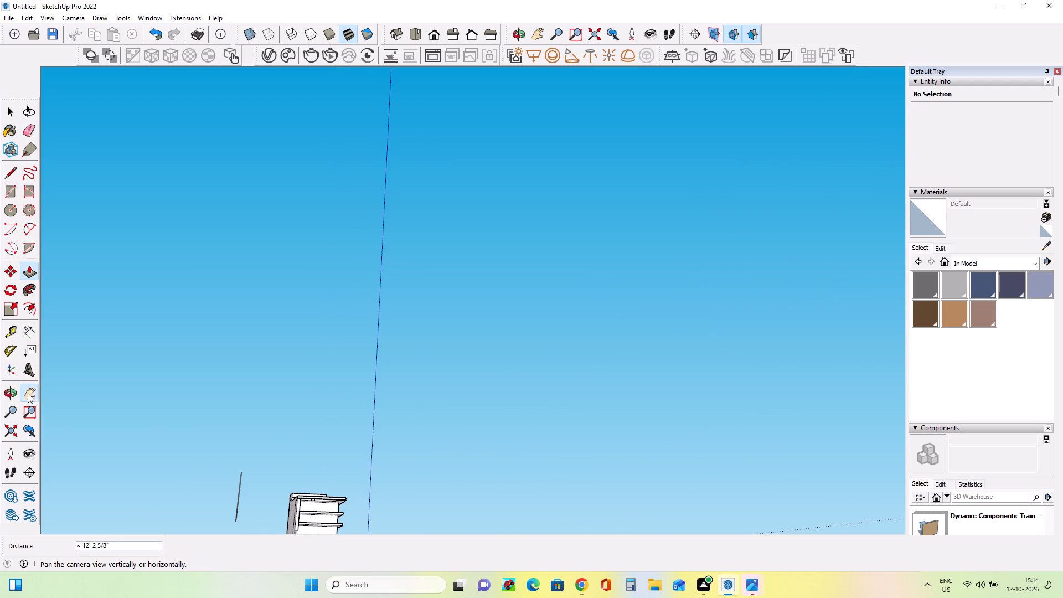
drag(287, 379, 384, 97)
scroll(412, 230, up, 5)
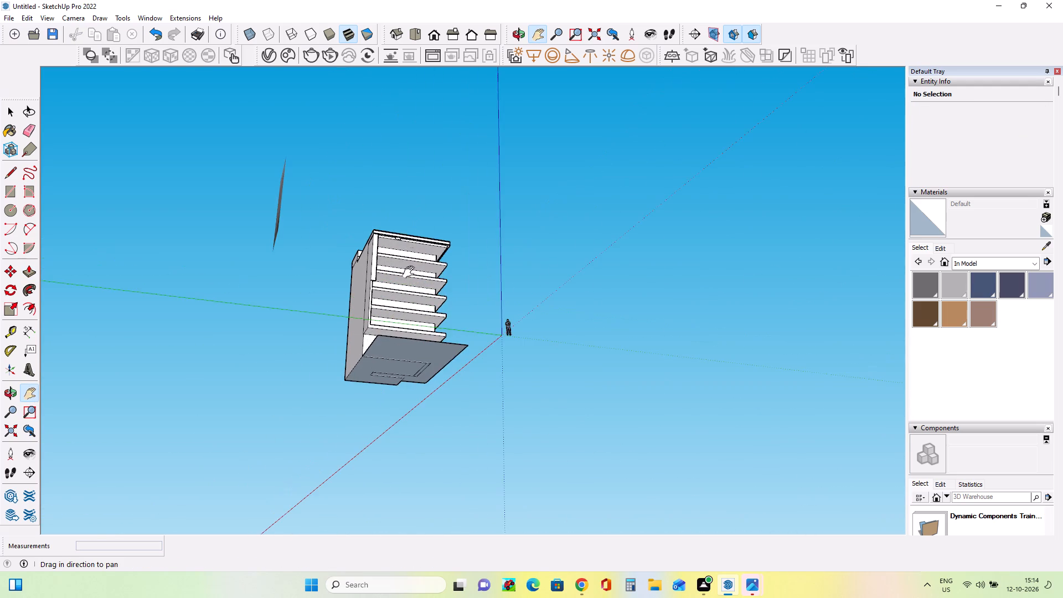
scroll(410, 285, up, 5)
middle_drag(410, 287, 432, 324)
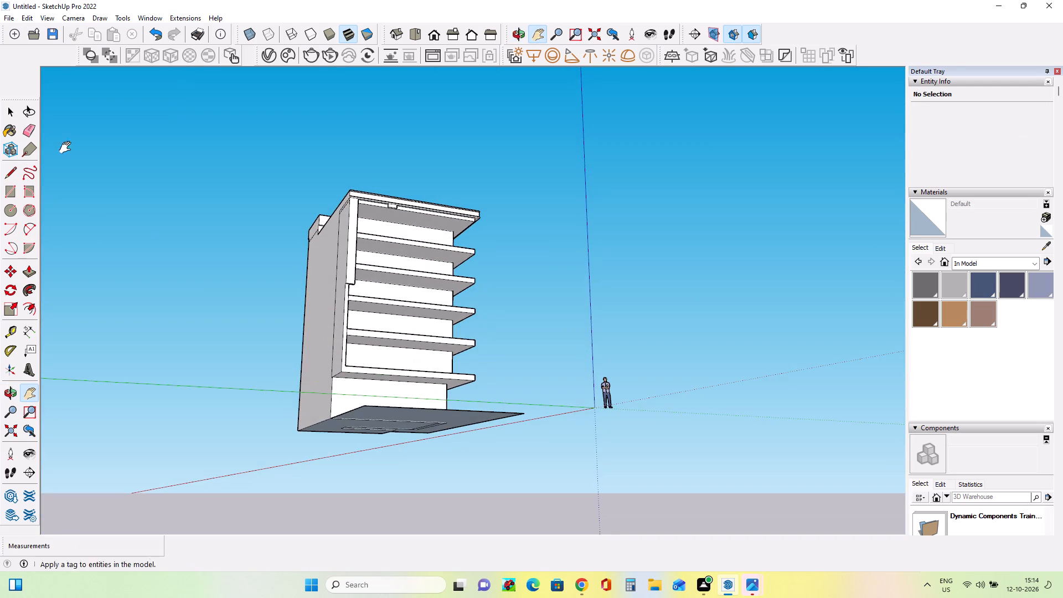
scroll(153, 301, up, 5)
scroll(479, 339, up, 1)
scroll(400, 295, up, 5)
middle_drag(402, 283, 402, 249)
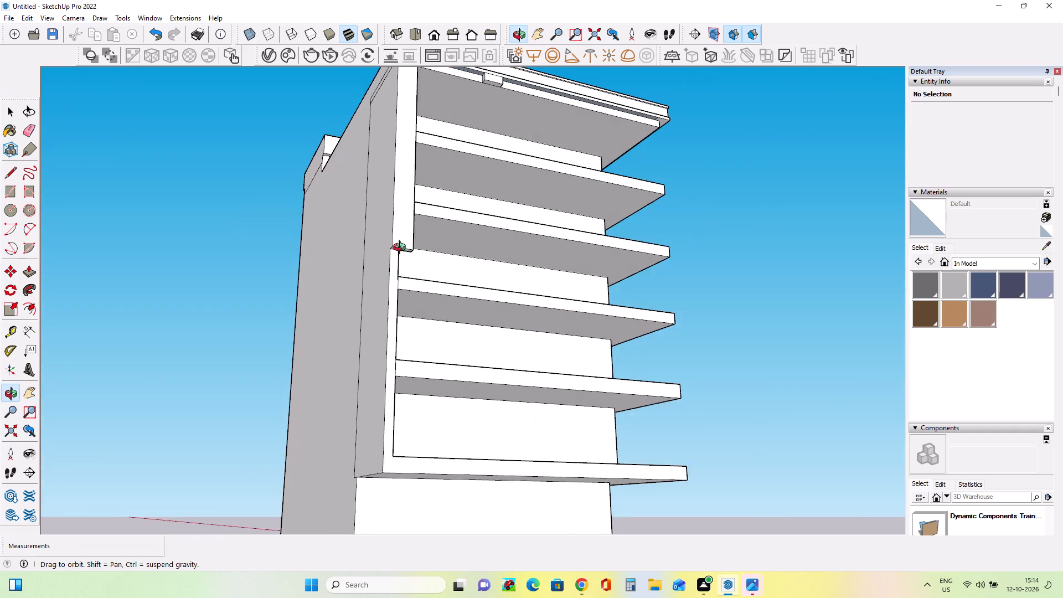
middle_drag(402, 249, 404, 235)
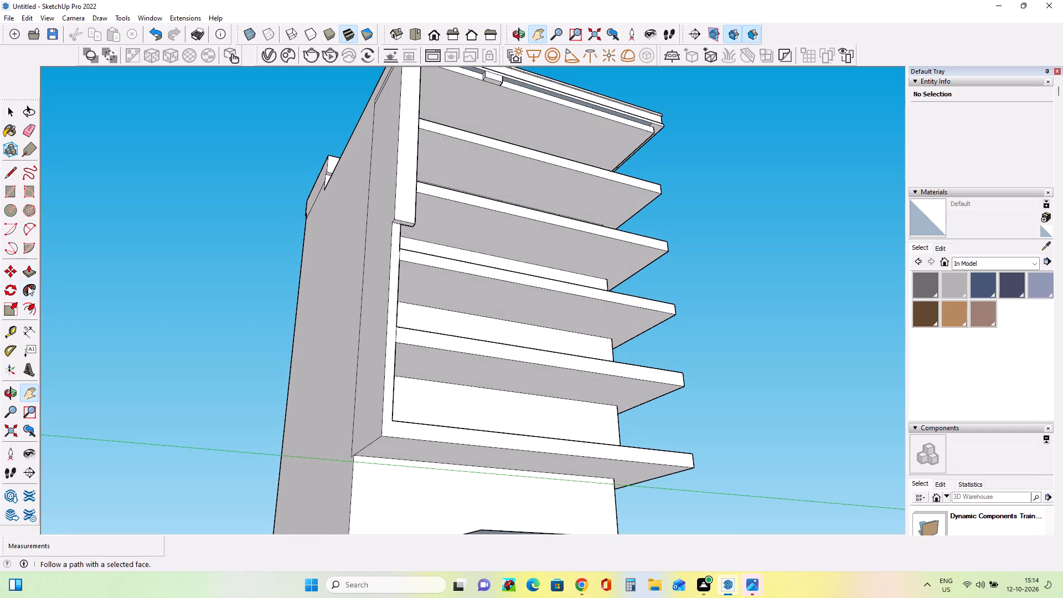
click(28, 272)
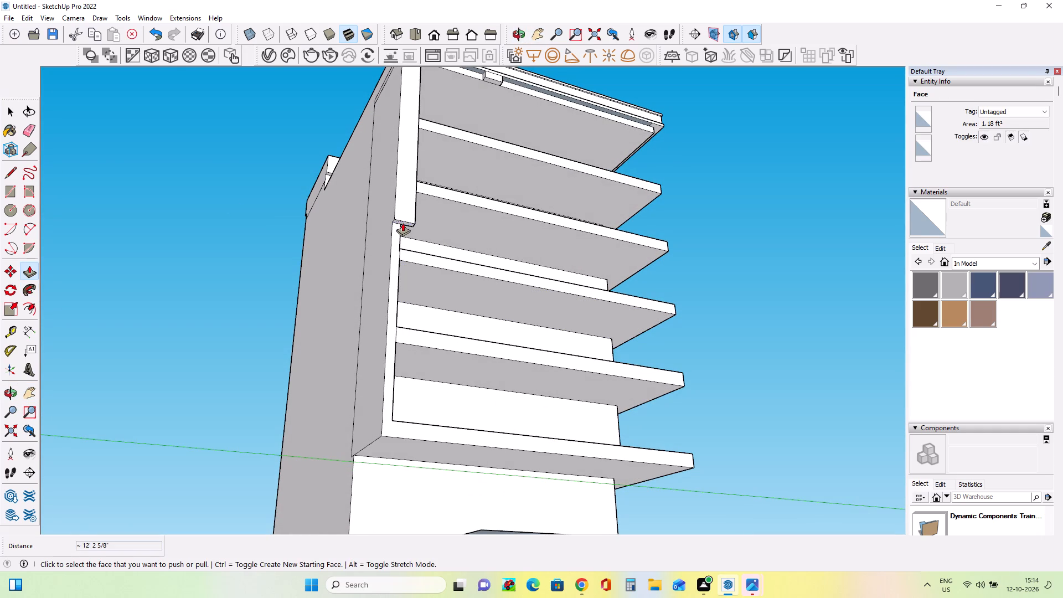
click(403, 223)
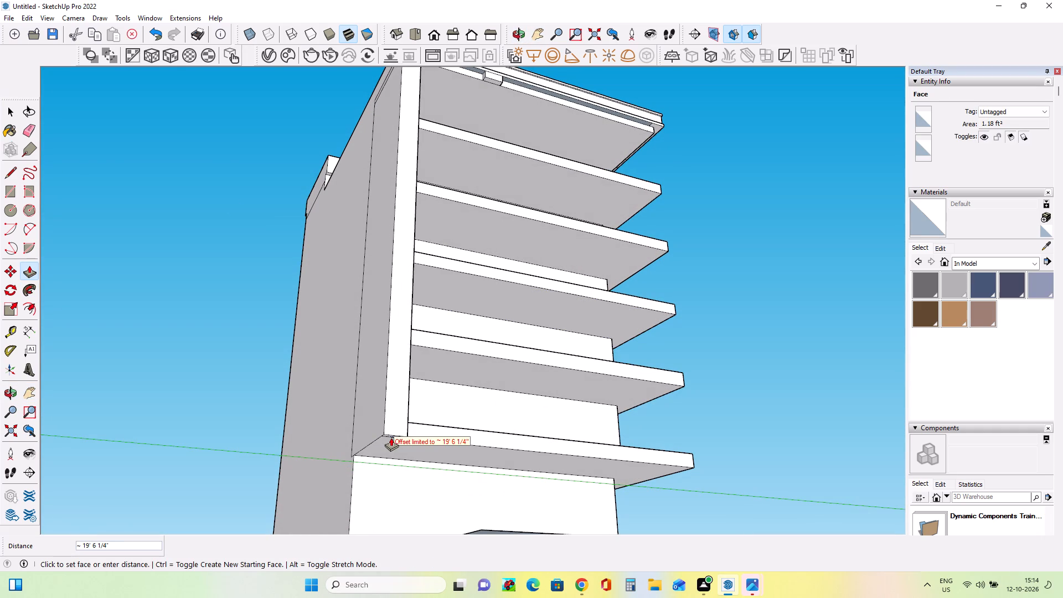
click(391, 437)
Push/Pull the mid-strip block's underside down by about 38' 10" to the bottom of the lowest balcony slab.
middle_drag(494, 430, 396, 445)
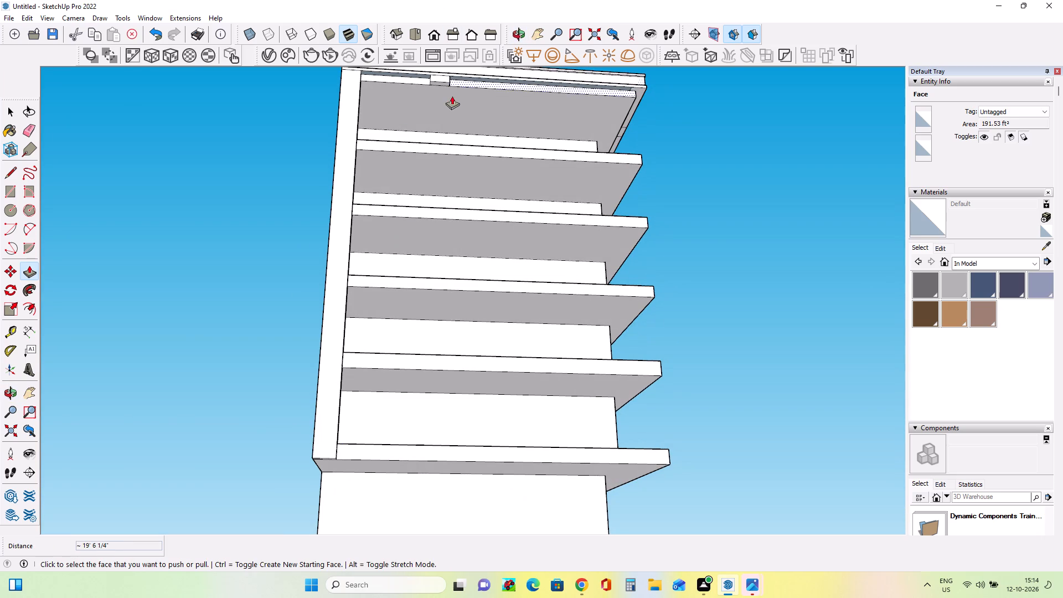
click(437, 83)
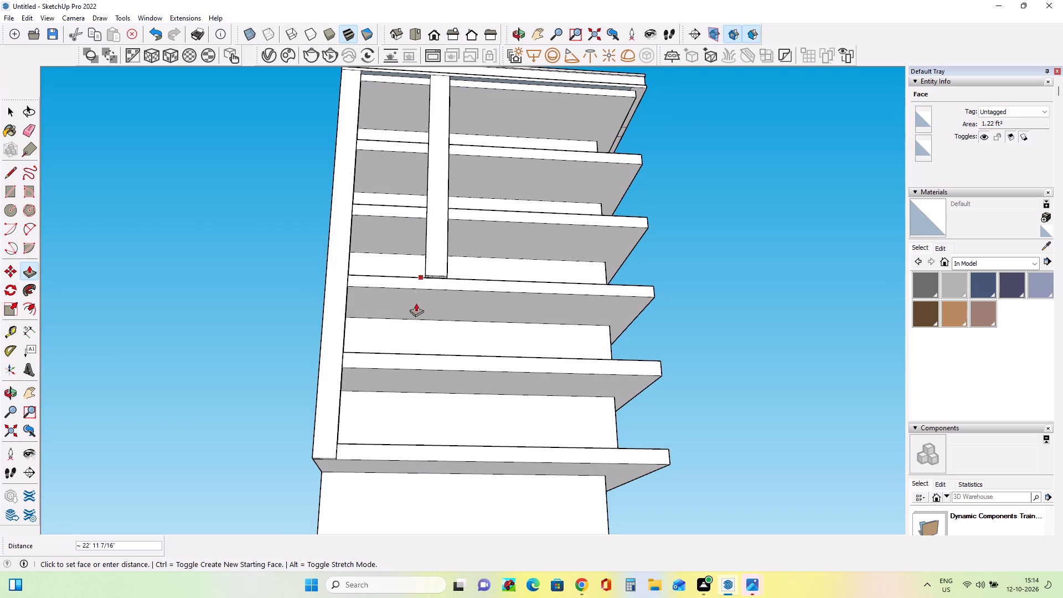
click(405, 458)
Draw a rectangle of about 1' 3 1/2" by 7 3/16" at the foot of the corner column's inner side face, level with the lowest slab.
middle_drag(473, 413, 304, 440)
scroll(322, 439, up, 1)
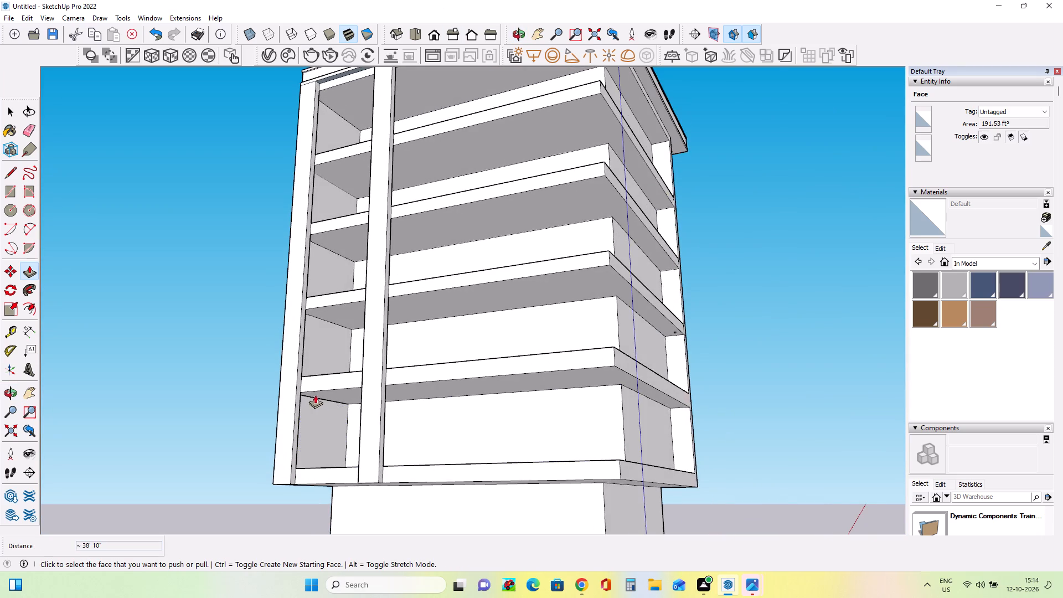
scroll(308, 405, up, 3)
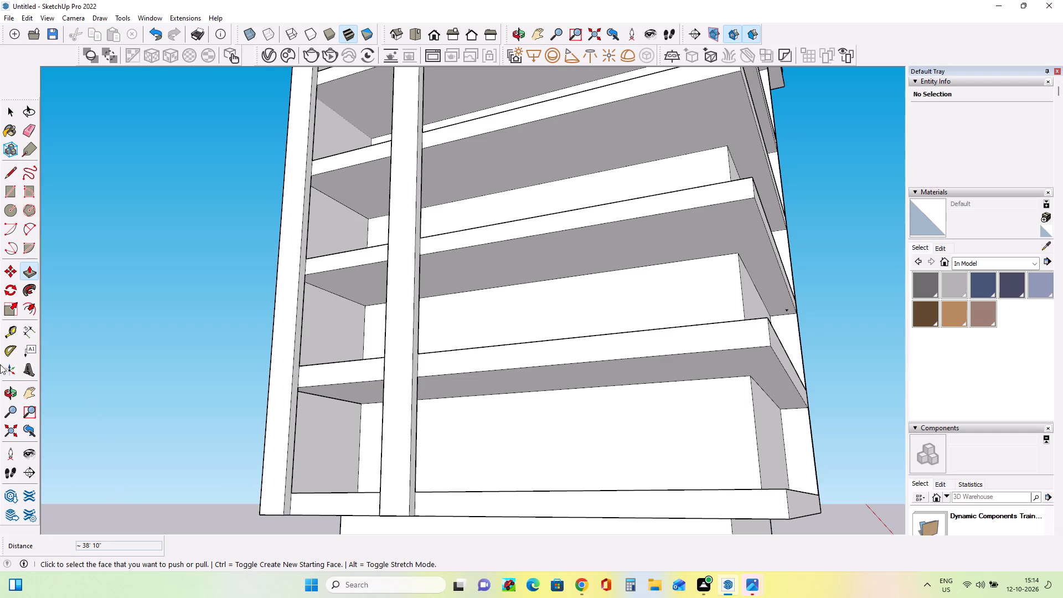
click(9, 197)
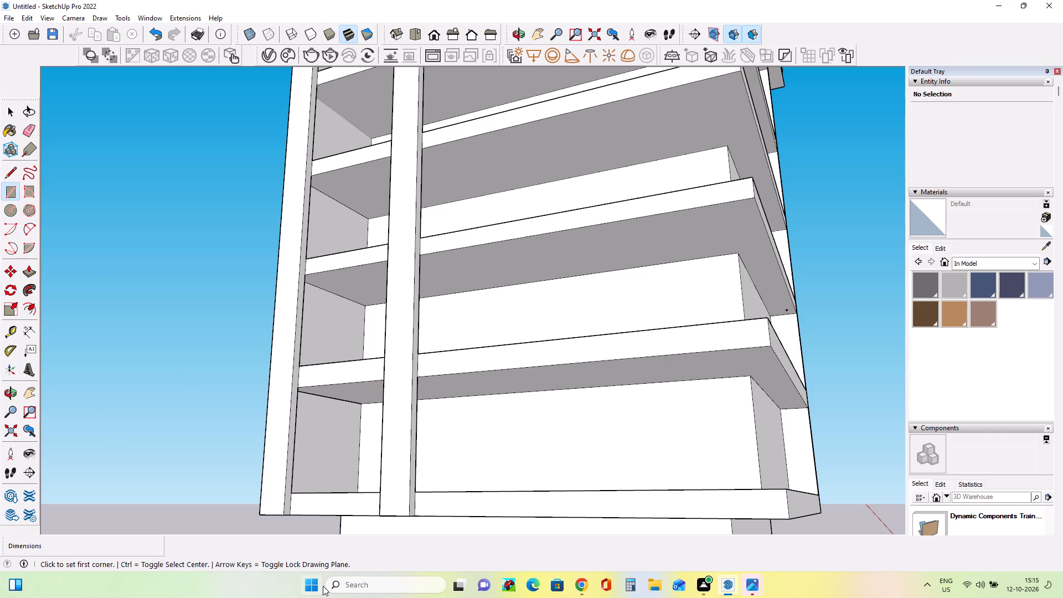
scroll(290, 528, up, 3)
click(290, 508)
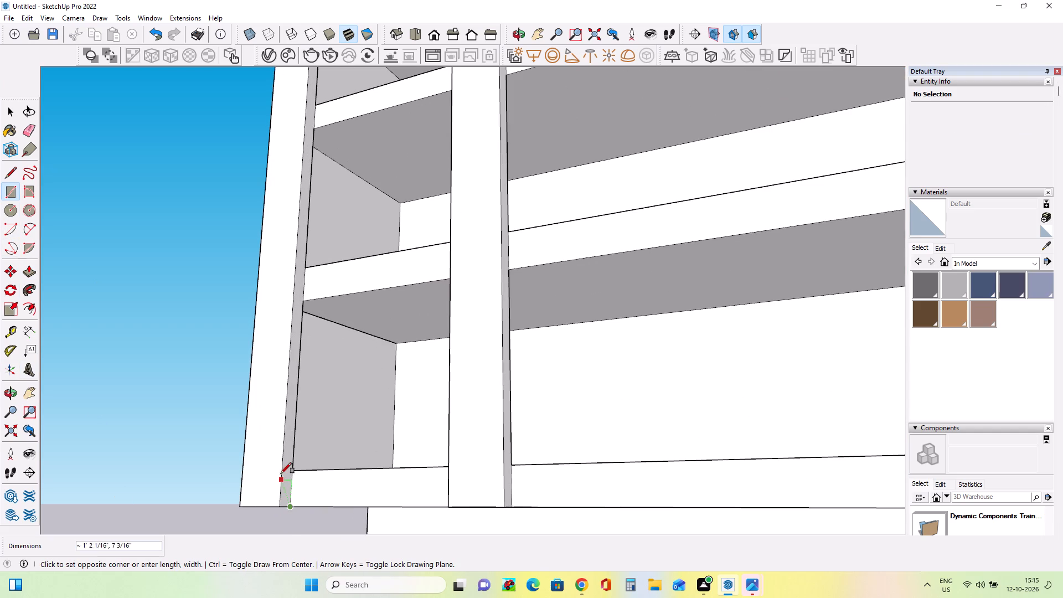
click(283, 471)
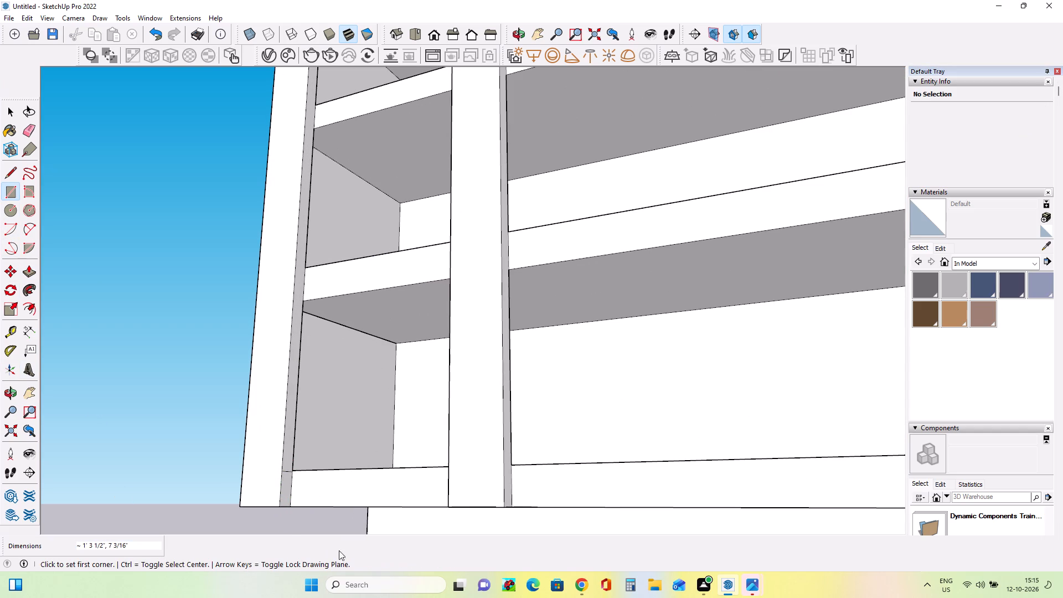
middle_drag(379, 540, 402, 542)
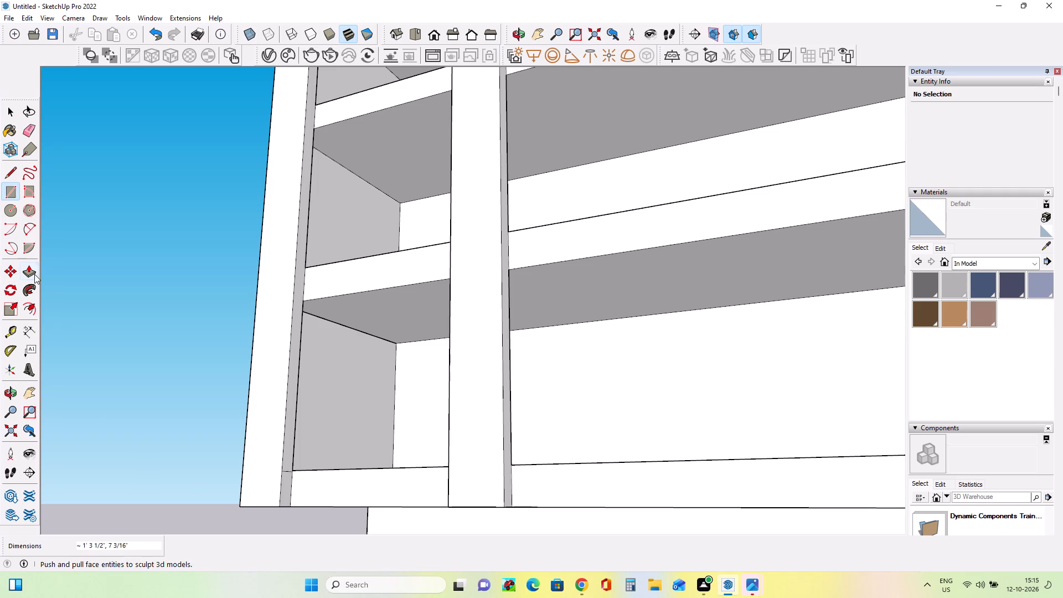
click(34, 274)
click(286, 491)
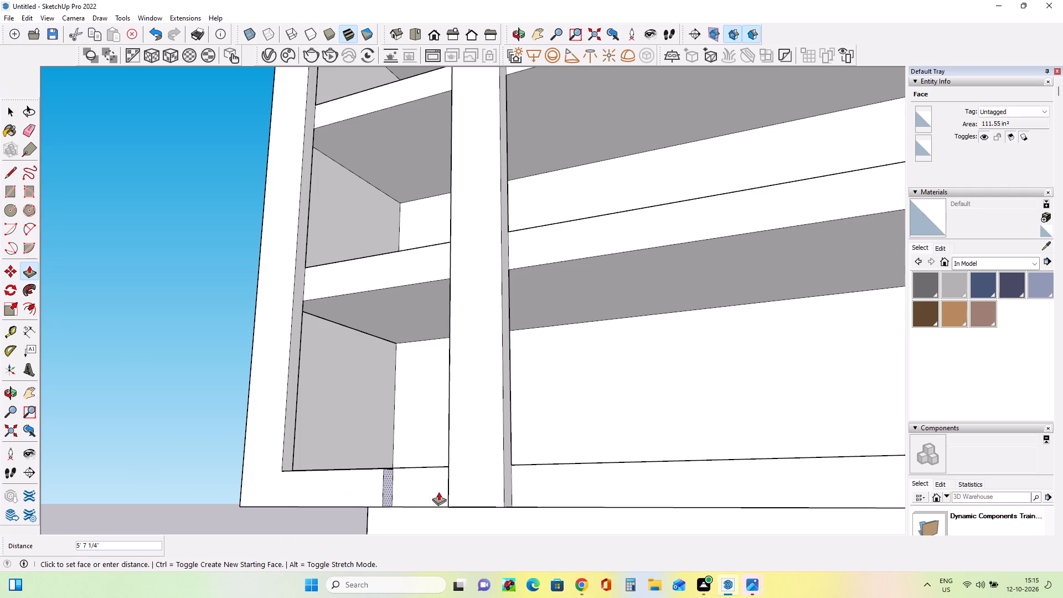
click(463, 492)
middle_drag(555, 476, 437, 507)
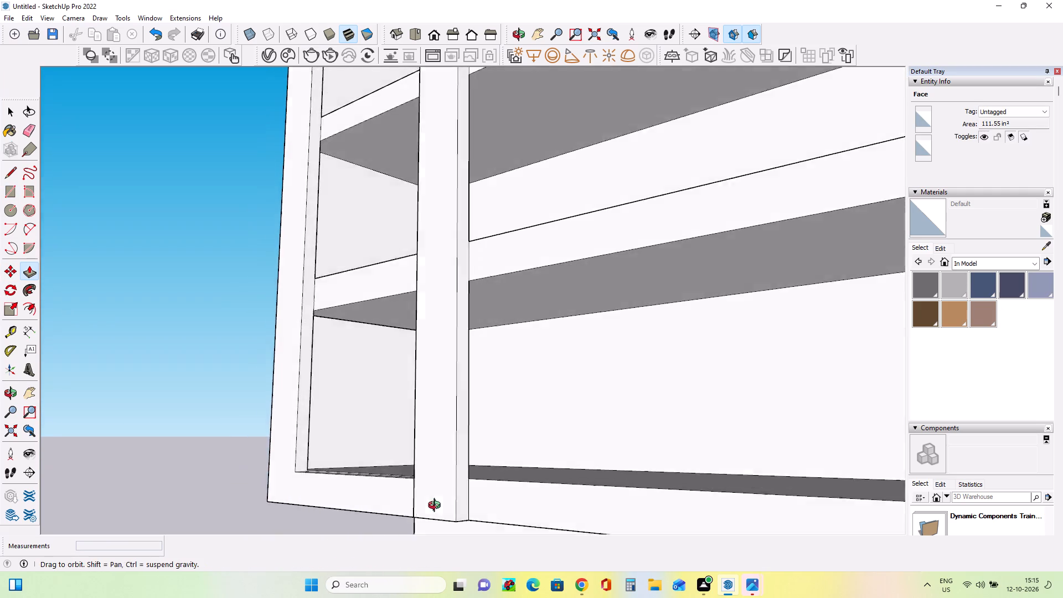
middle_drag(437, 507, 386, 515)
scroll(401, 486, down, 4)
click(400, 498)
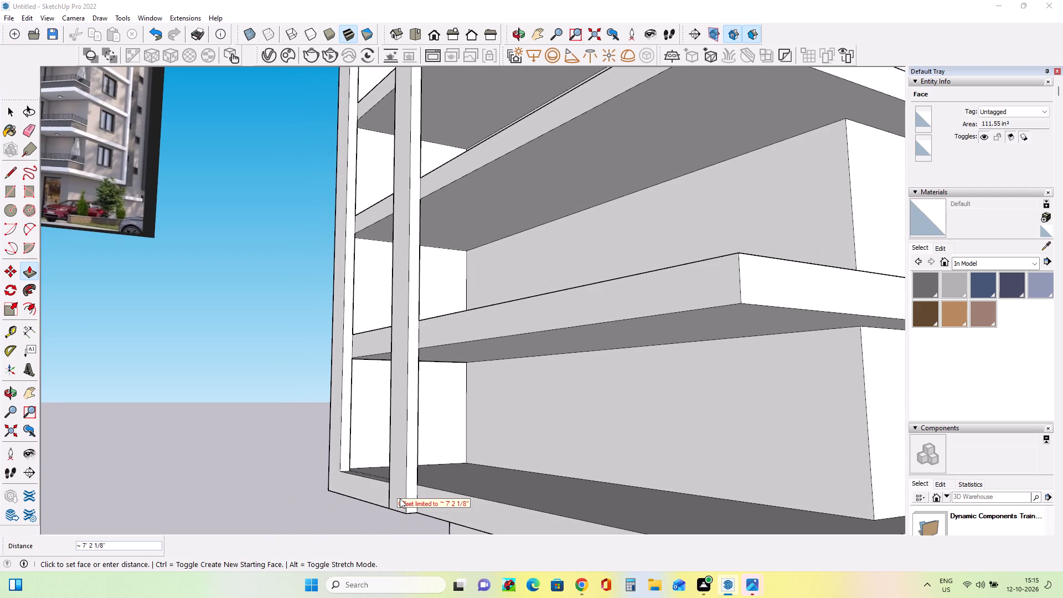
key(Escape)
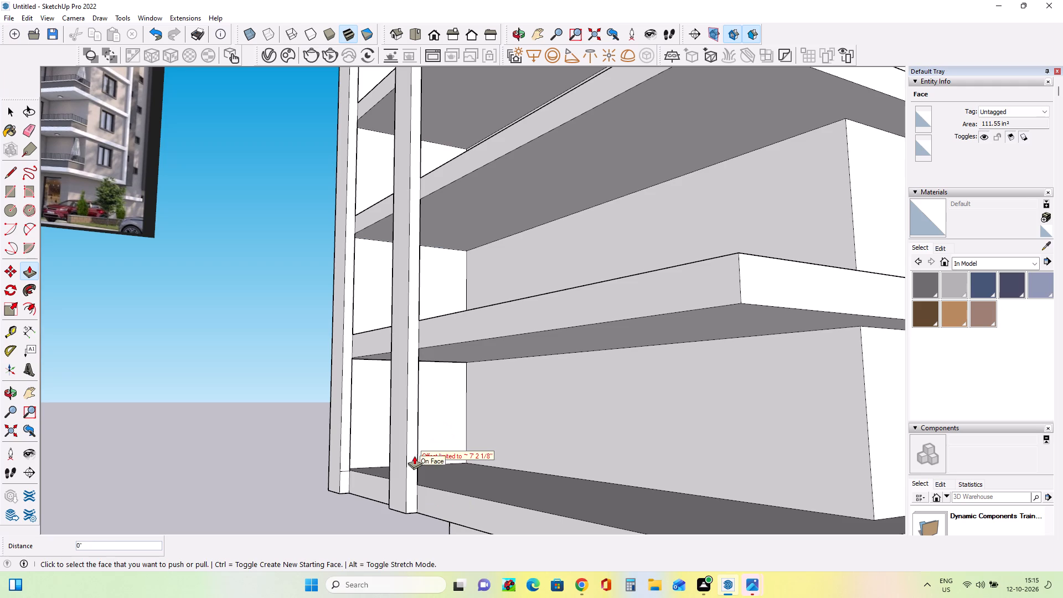
Push/Pull the small rectangle at the corner column's foot by about 7' 2 1/8", across to the mid-strip column.
click(342, 484)
click(400, 494)
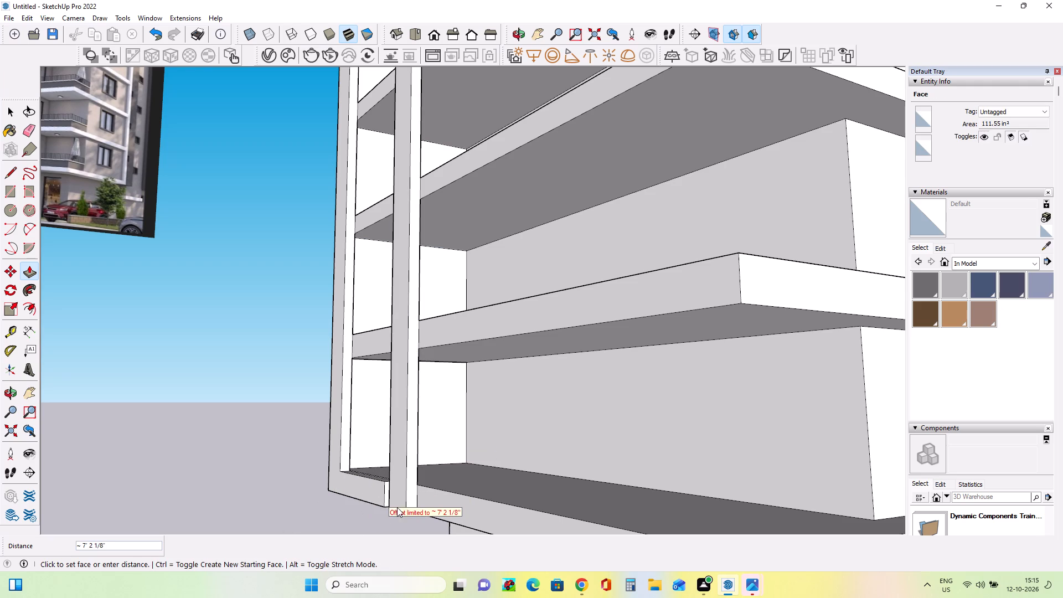
click(397, 507)
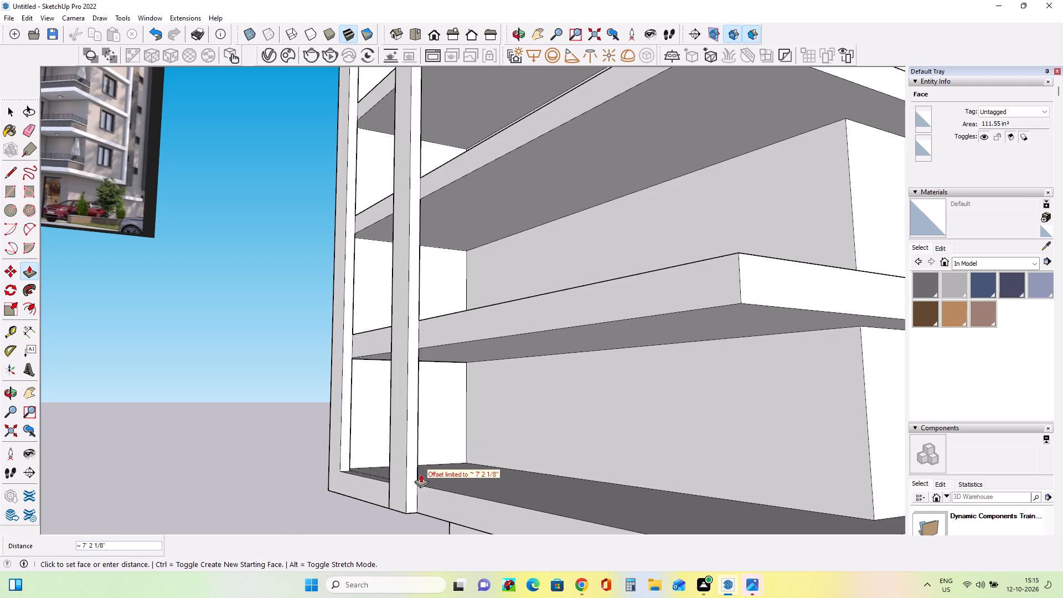
click(412, 508)
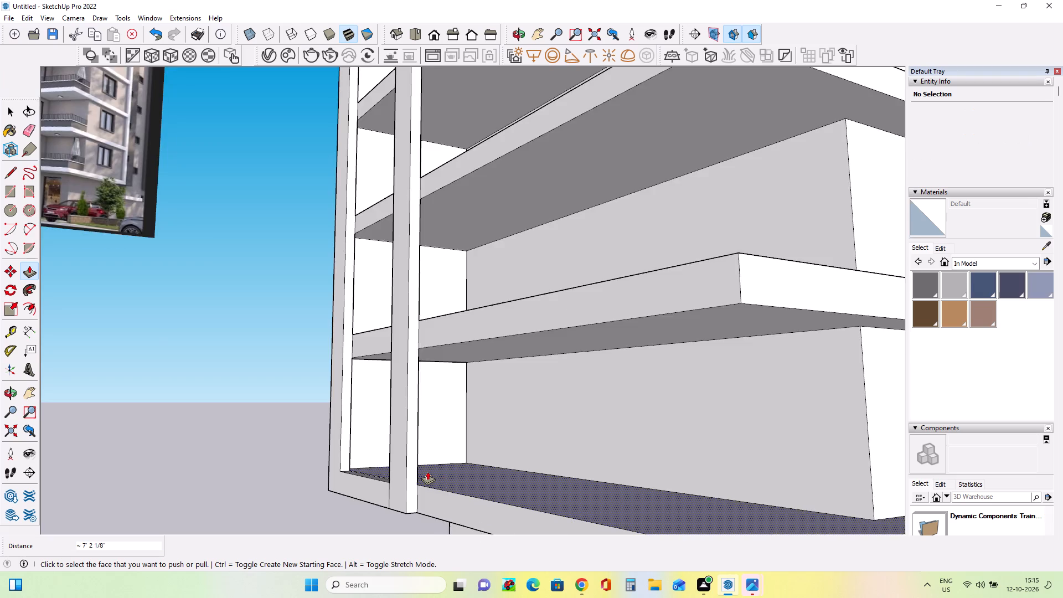
Examine the reference photo's facade, focusing on the frame columns around the window bay and balconies, and compare it with the model.
scroll(427, 471, down, 12)
middle_drag(360, 425, 577, 440)
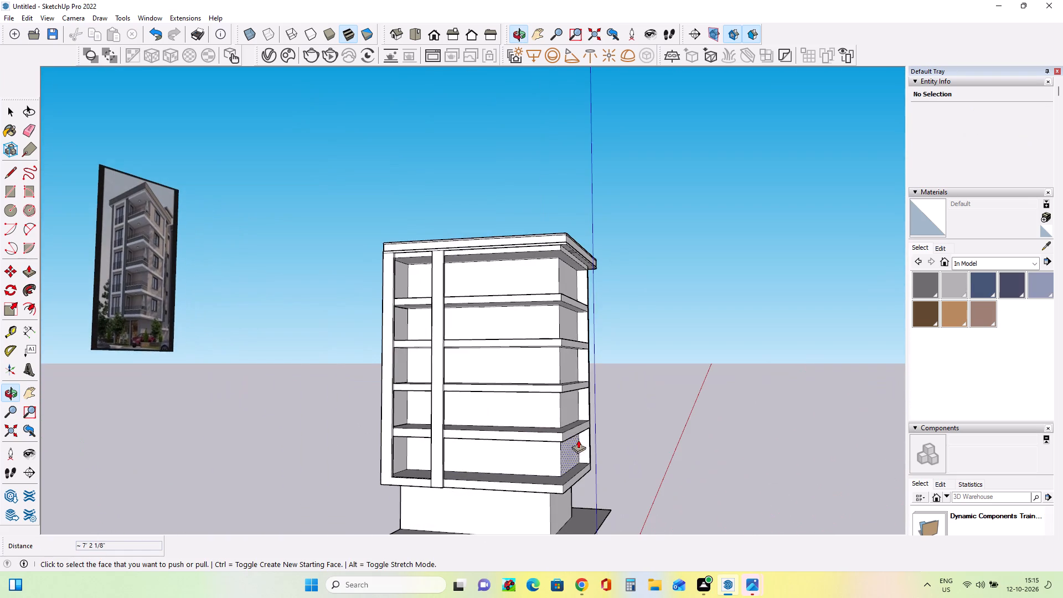
scroll(129, 257, up, 13)
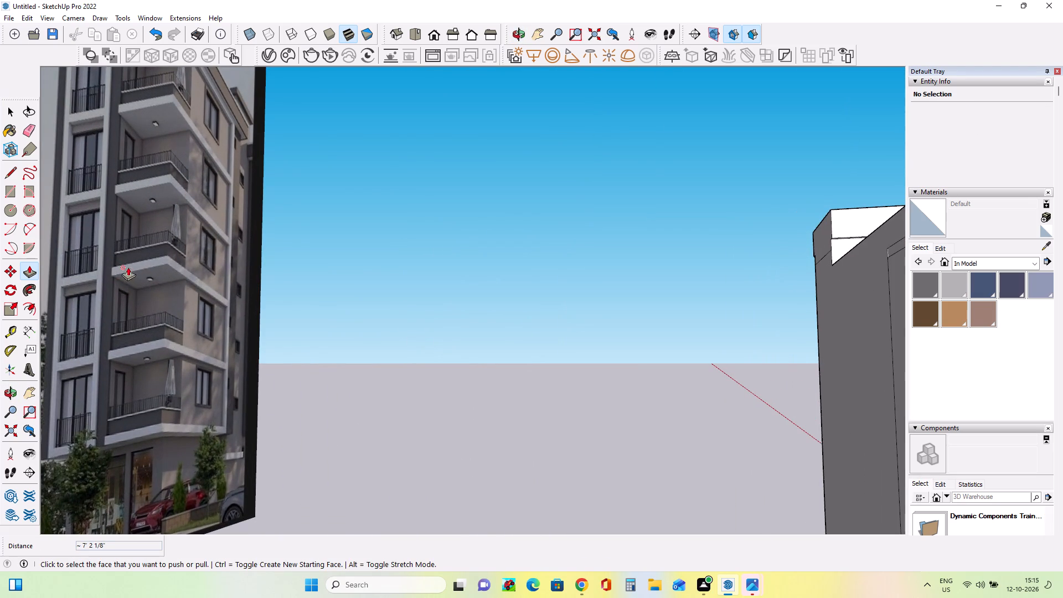
scroll(126, 262, up, 3)
scroll(126, 262, down, 3)
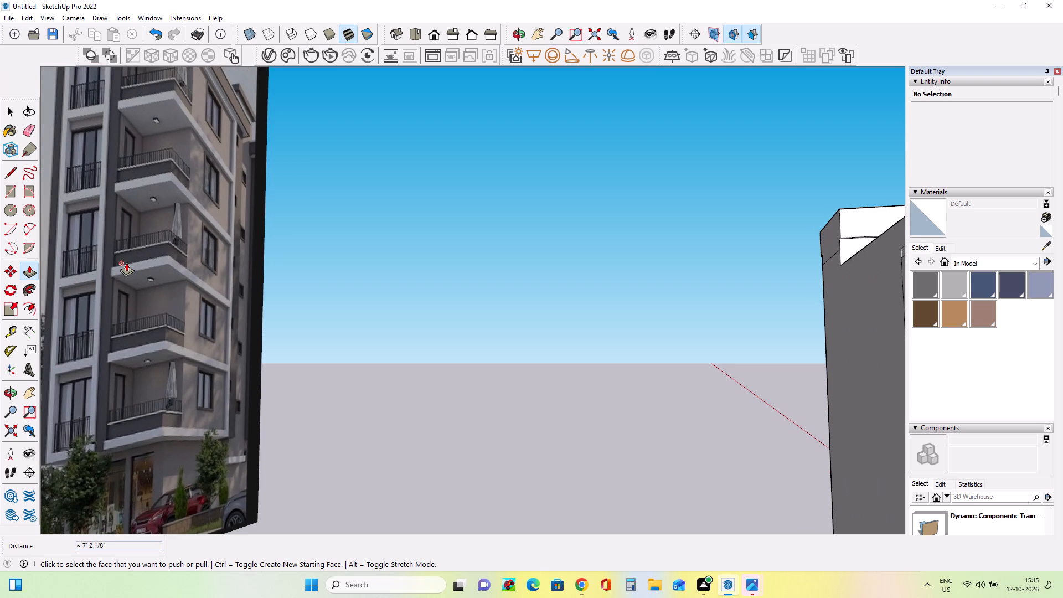
scroll(83, 219, up, 4)
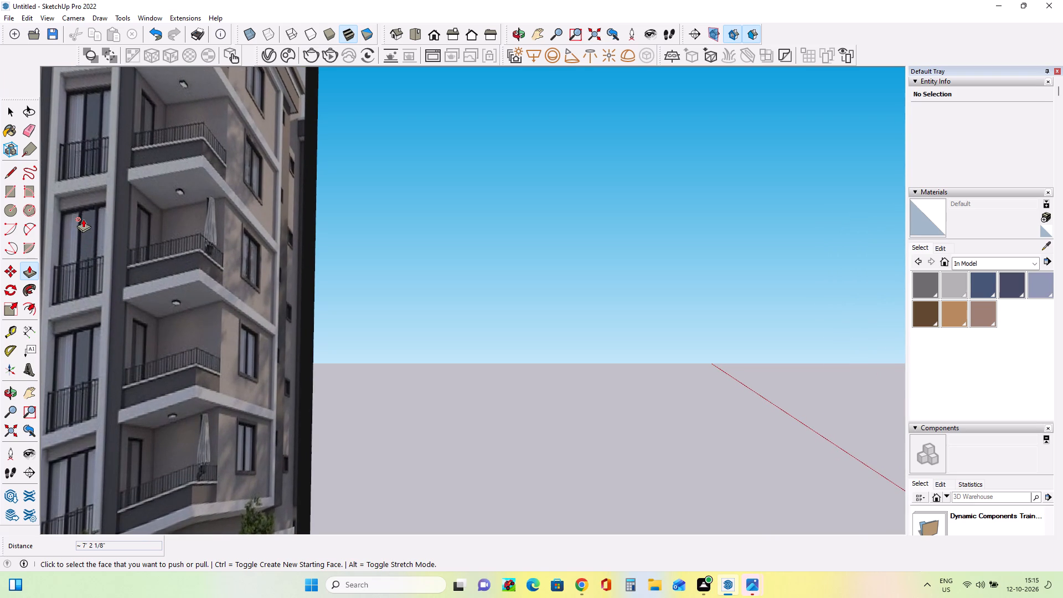
scroll(83, 219, down, 8)
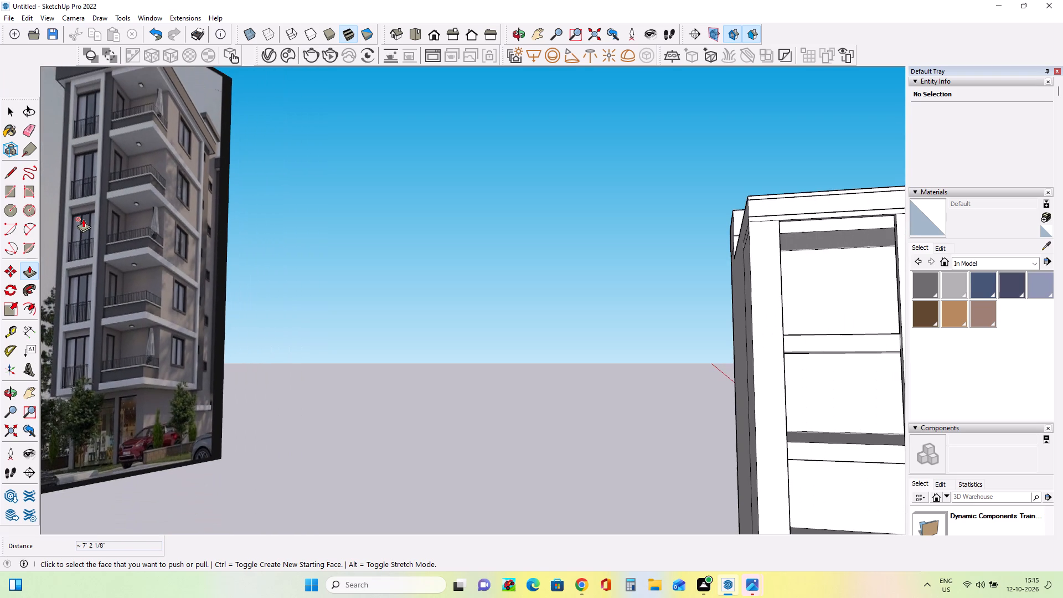
scroll(83, 219, down, 4)
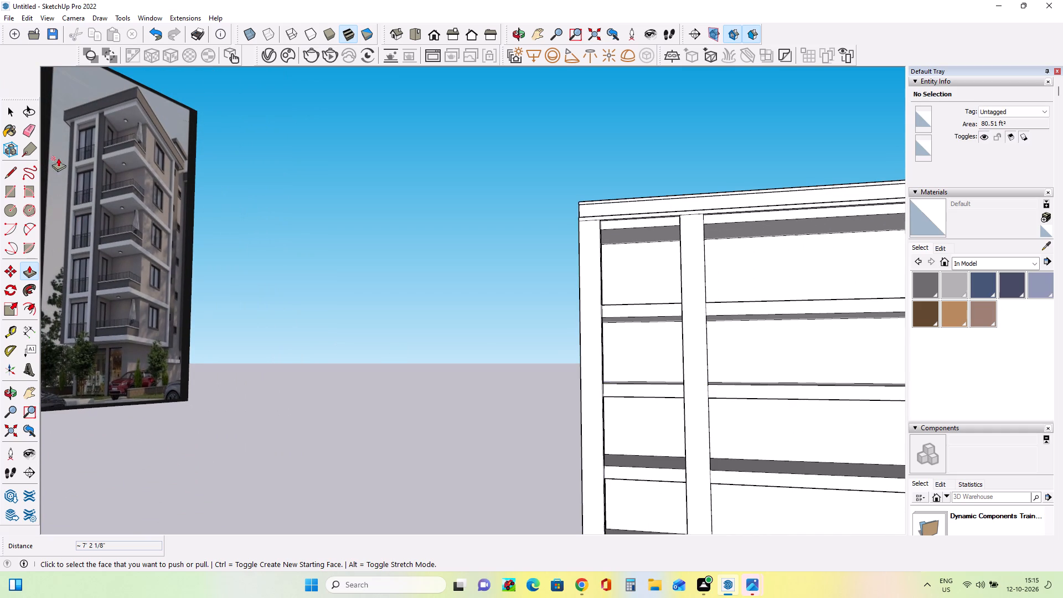
scroll(57, 193, up, 8)
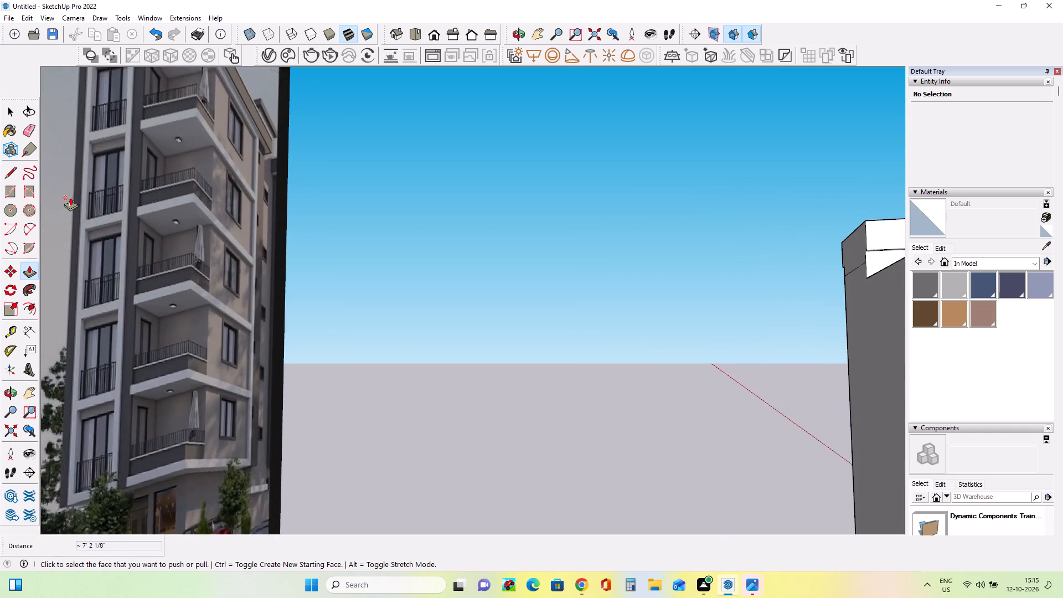
scroll(71, 203, up, 4)
scroll(73, 204, down, 3)
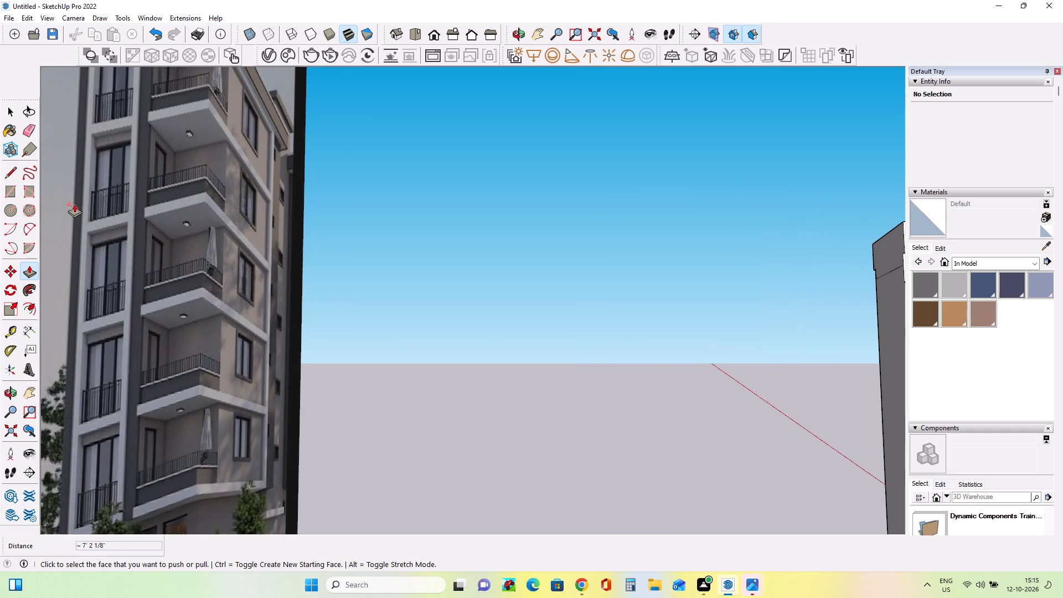
scroll(74, 204, down, 9)
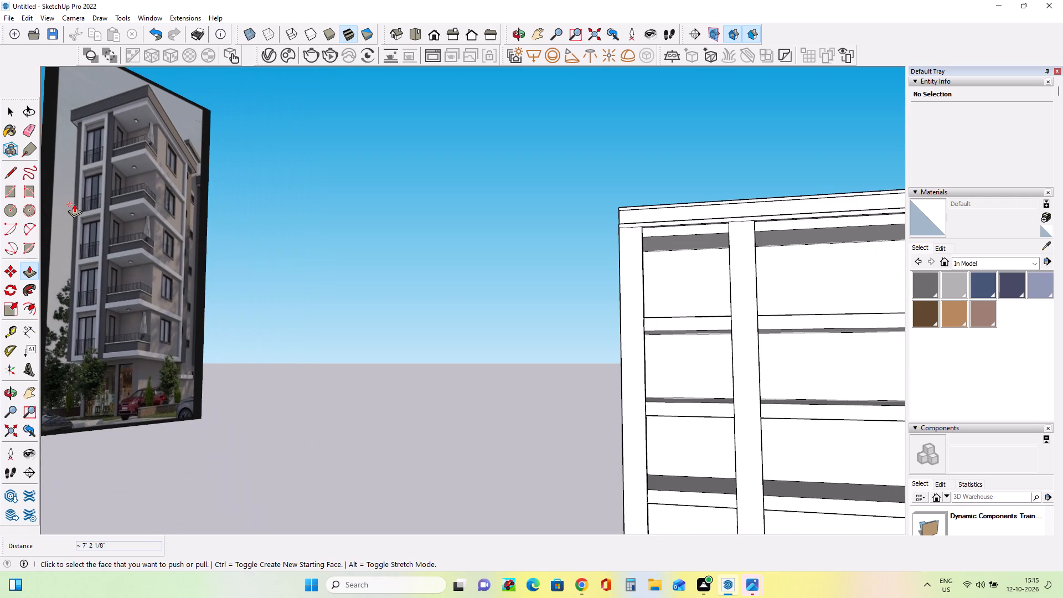
scroll(104, 208, up, 9)
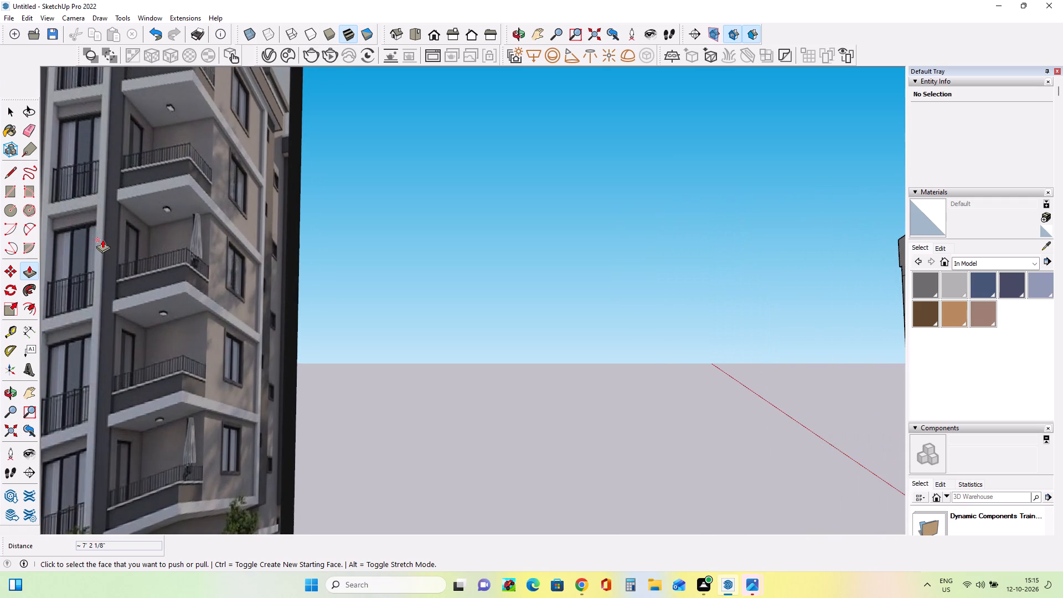
middle_drag(102, 239, 0, 245)
middle_drag(276, 285, 176, 284)
scroll(176, 284, down, 3)
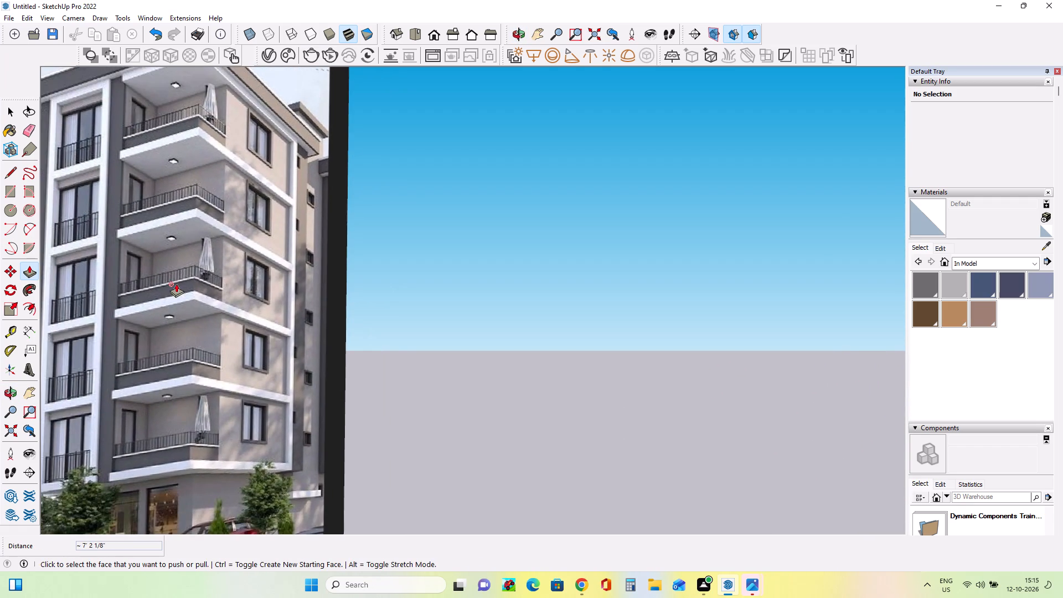
scroll(170, 278, down, 4)
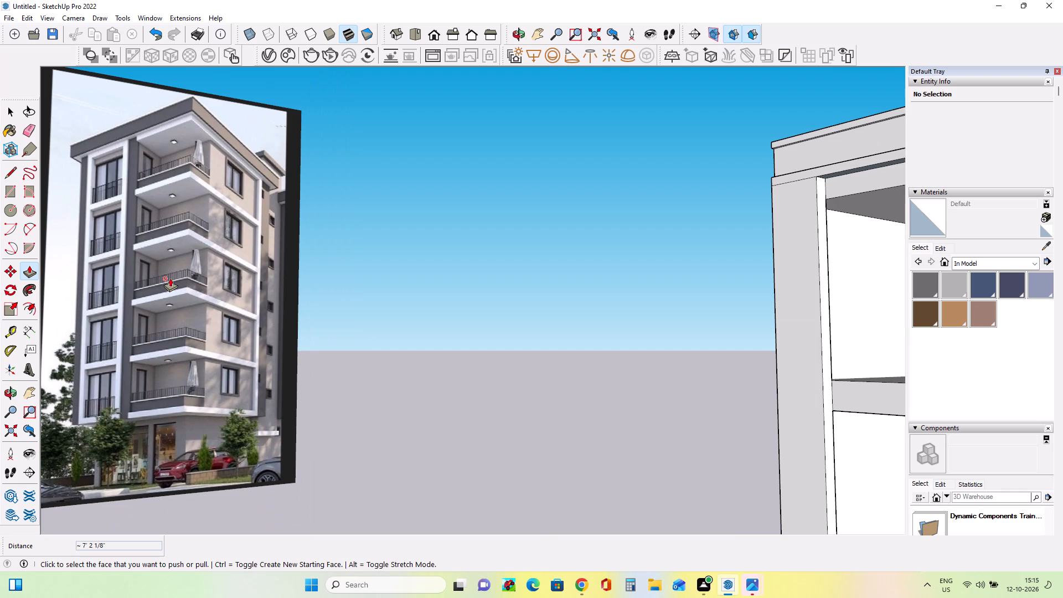
scroll(170, 278, down, 12)
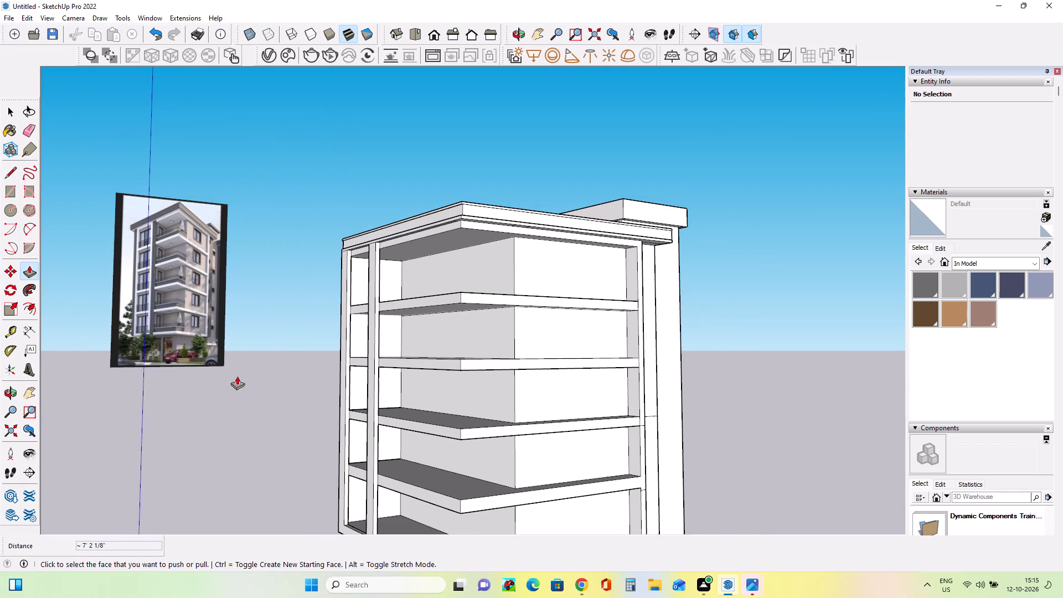
scroll(129, 265, up, 11)
scroll(159, 302, down, 1)
scroll(159, 302, up, 8)
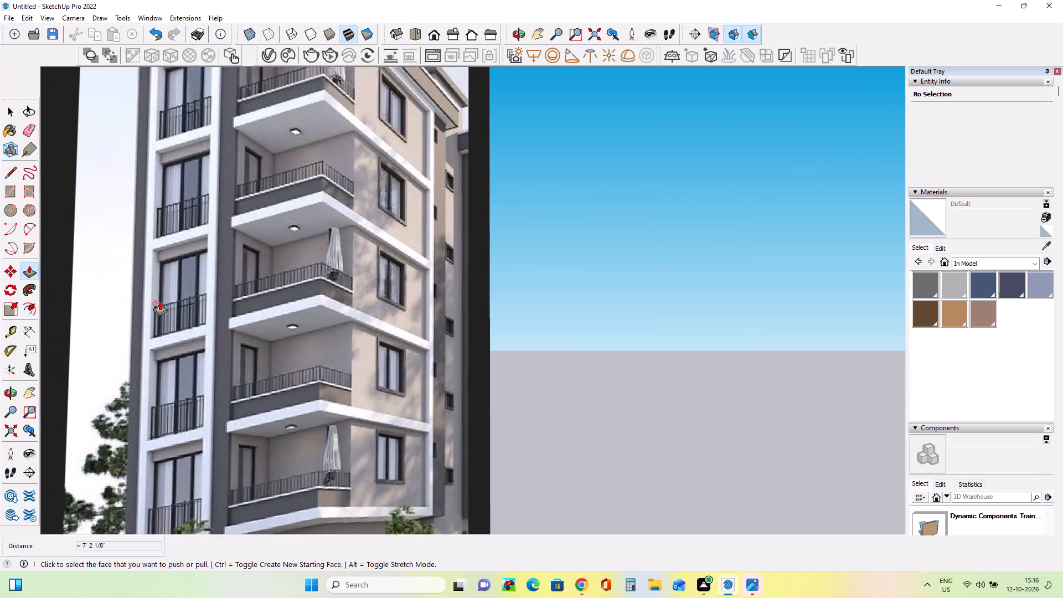
scroll(159, 302, up, 2)
scroll(159, 302, down, 4)
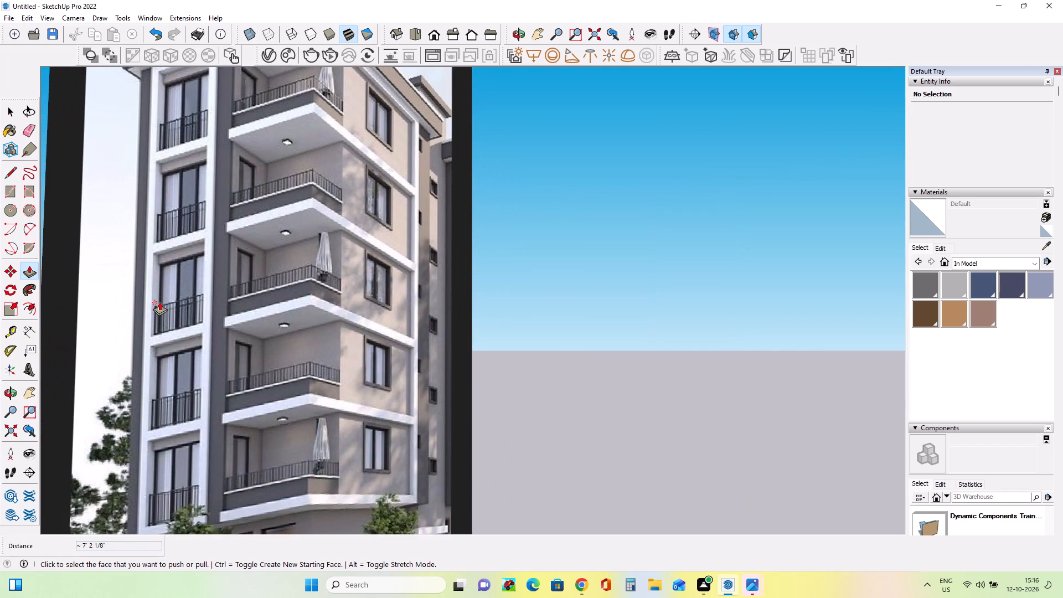
scroll(159, 302, down, 1)
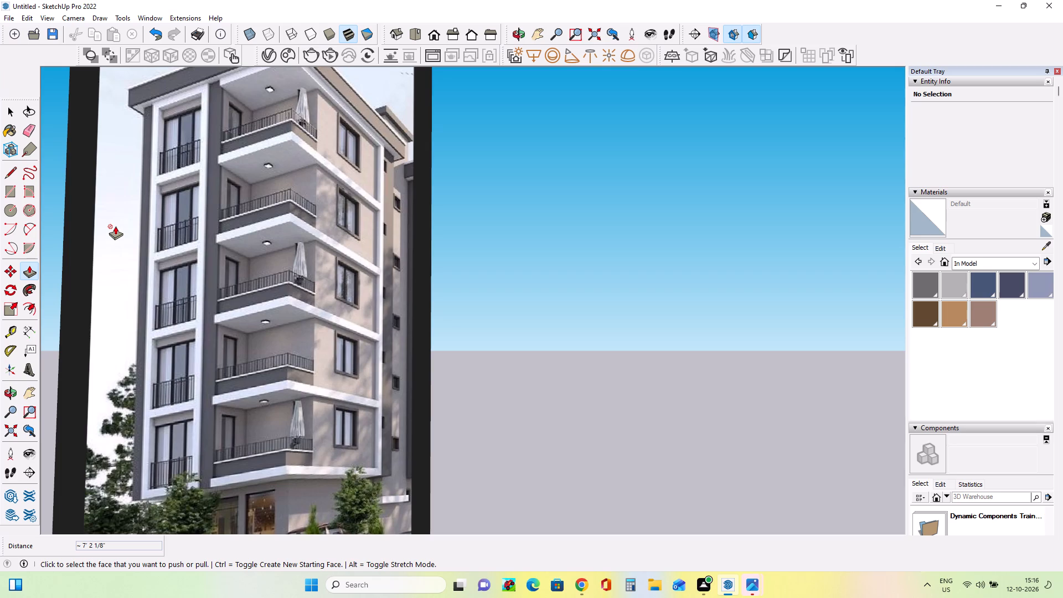
scroll(115, 226, down, 12)
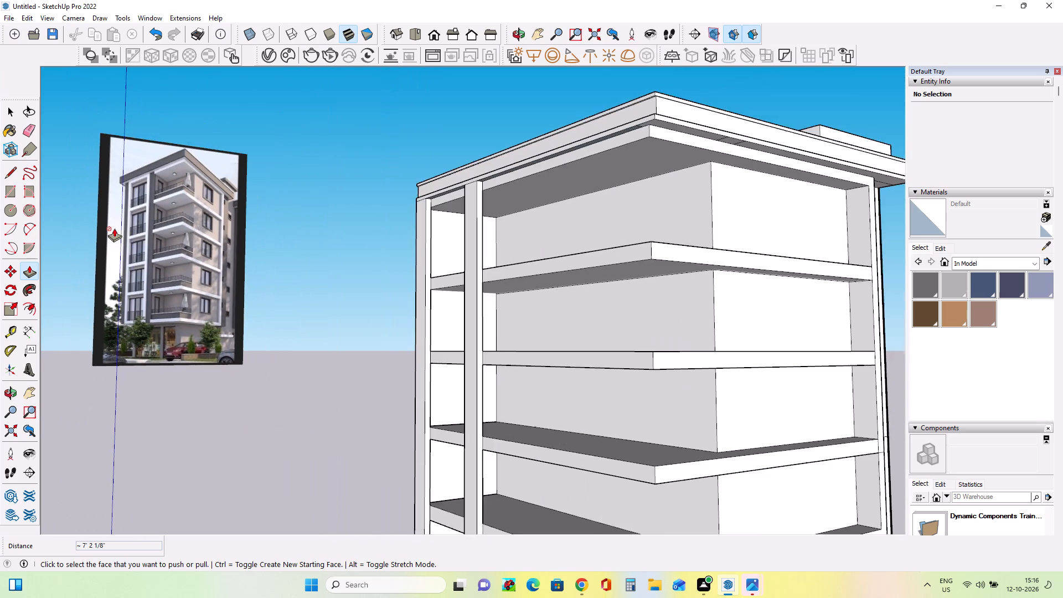
scroll(114, 228, down, 5)
scroll(295, 256, up, 5)
Push/Pull the mid-strip column's side face, the one away from the corner column, outward by 9 1/16" to widen the column.
middle_drag(311, 255, 360, 245)
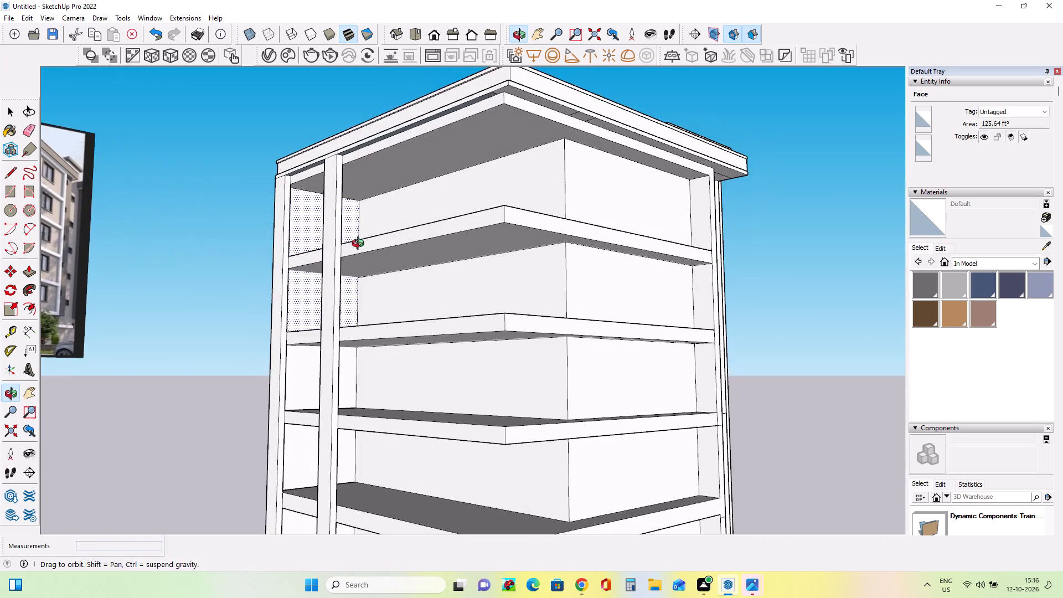
middle_drag(360, 245, 361, 245)
scroll(345, 307, up, 2)
click(336, 313)
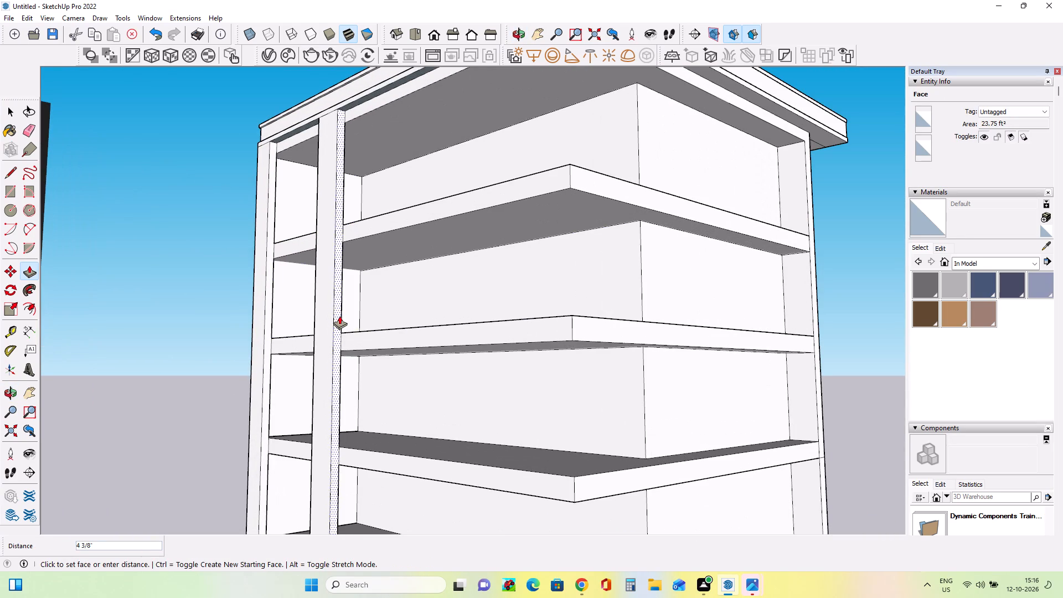
click(343, 316)
Push/Pull the corner column's inner side face toward the mid-strip column by 9 5/8".
scroll(445, 290, down, 5)
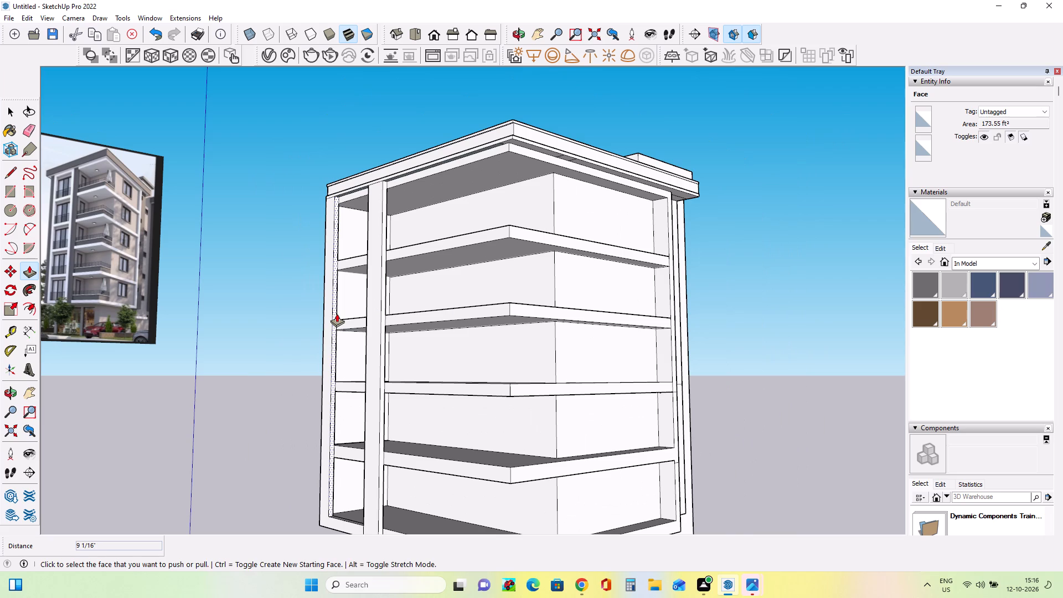
click(337, 313)
click(340, 315)
Push/Pull the mid-strip column's side face that faces the corner column inward by 9 1/16" to narrow the column.
middle_drag(405, 328, 489, 306)
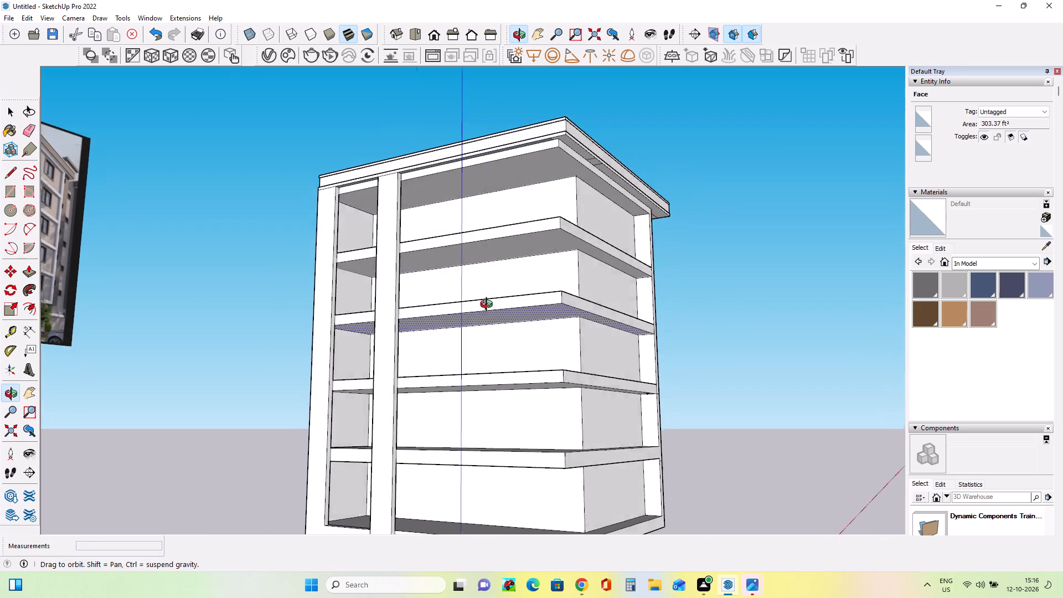
middle_drag(489, 306, 497, 305)
middle_drag(393, 323, 437, 344)
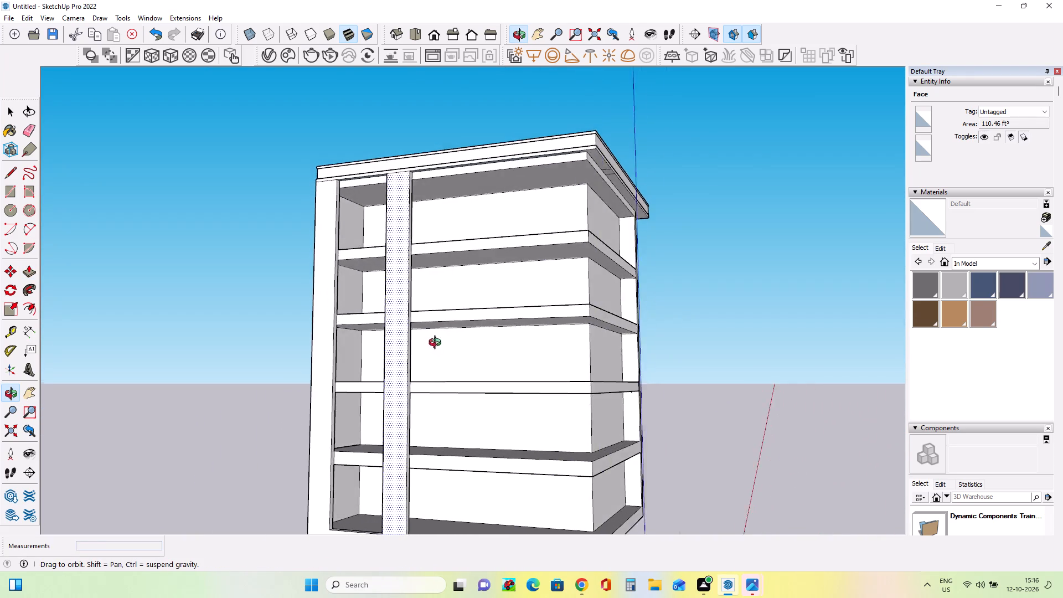
middle_drag(437, 344, 618, 323)
middle_drag(502, 331, 347, 361)
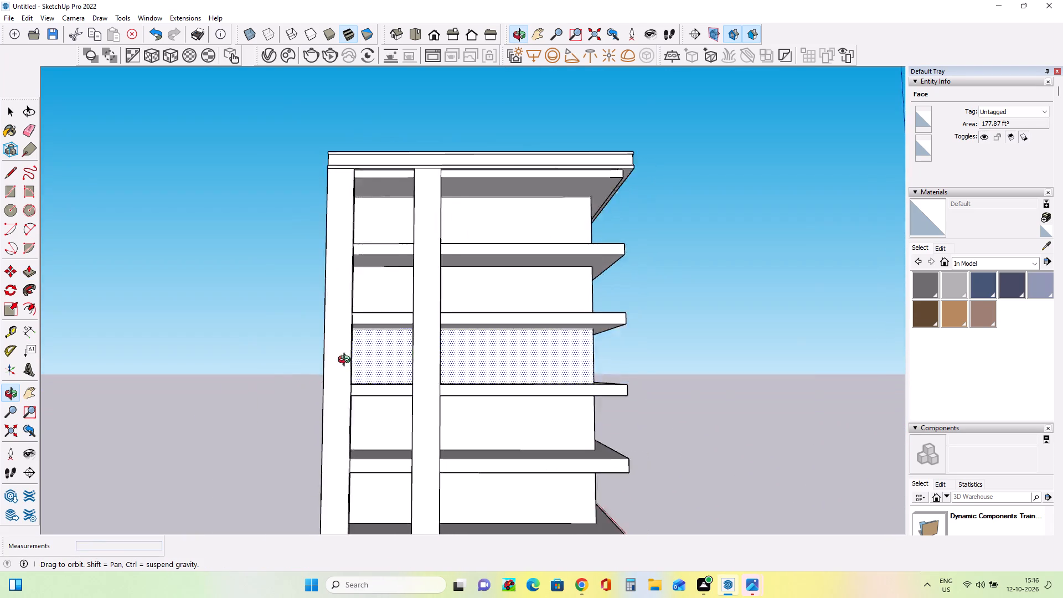
middle_drag(347, 361, 635, 334)
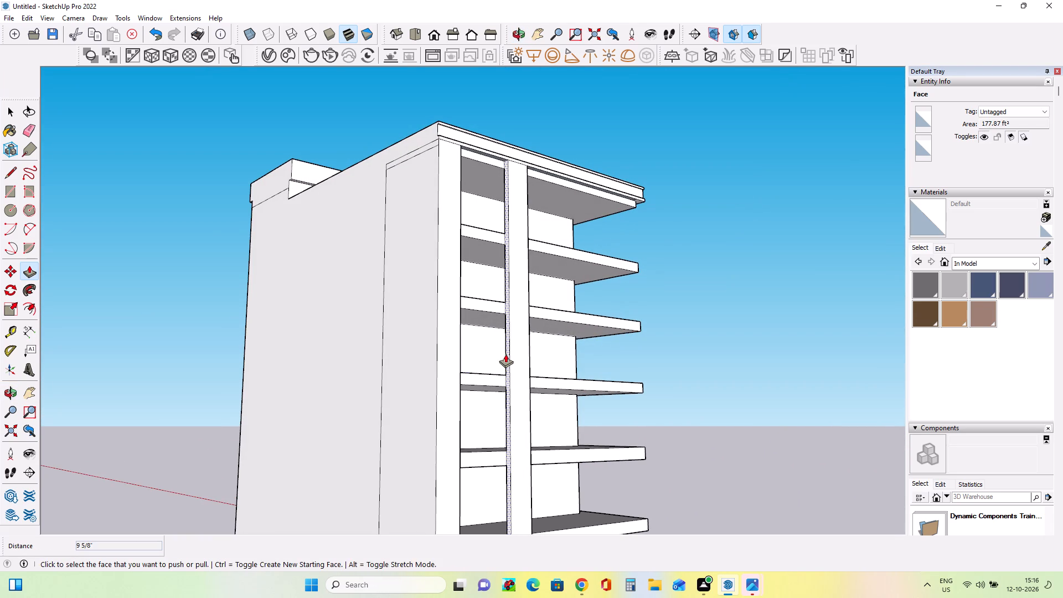
click(506, 354)
click(512, 354)
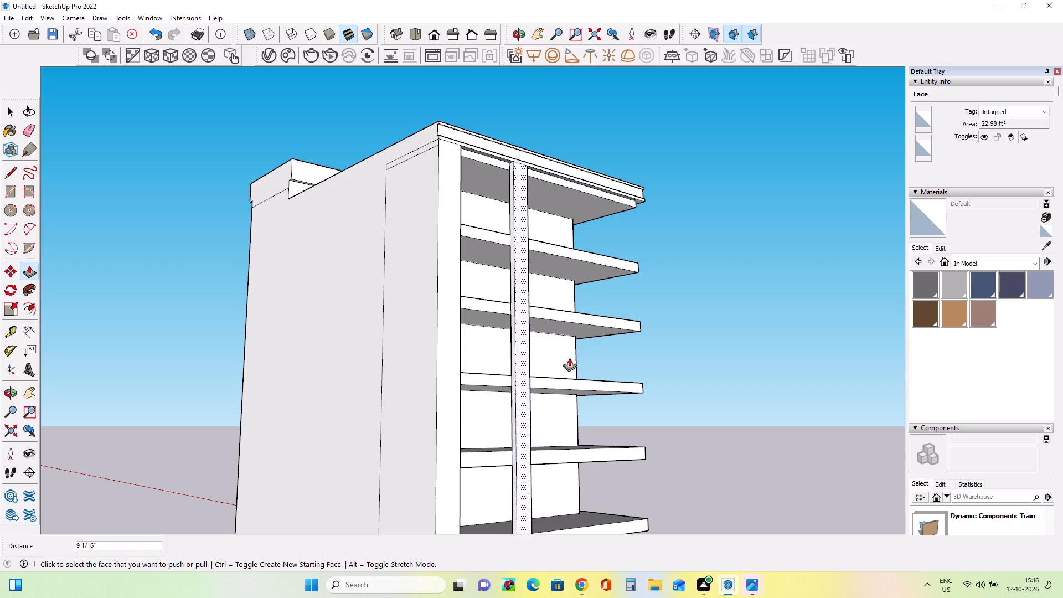
Push/Pull the mid-strip column's side face, the one away from the corner column, outward by 10 9/16".
middle_drag(600, 357, 240, 370)
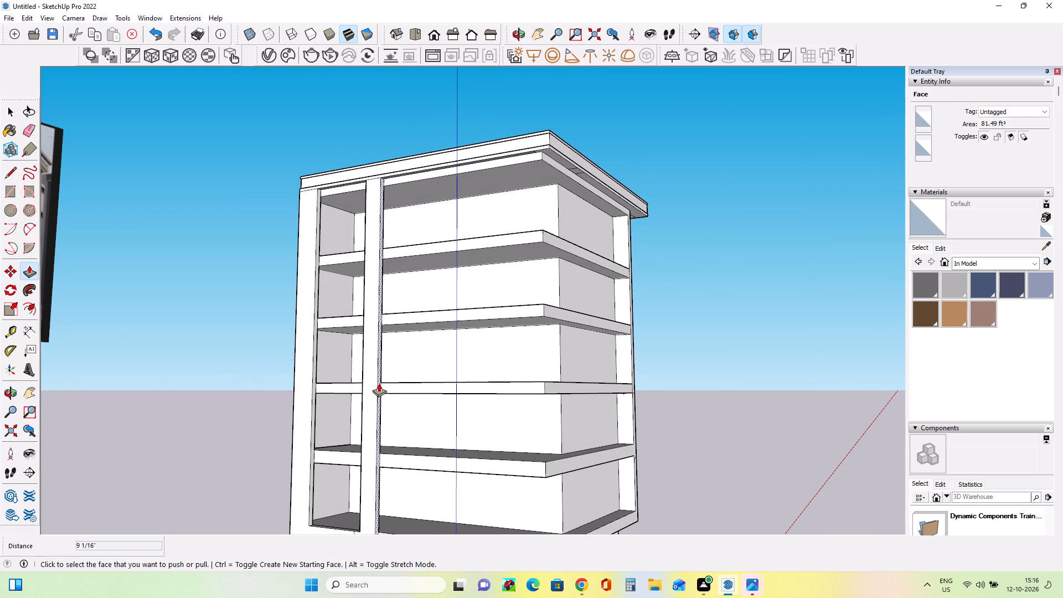
click(380, 383)
click(386, 383)
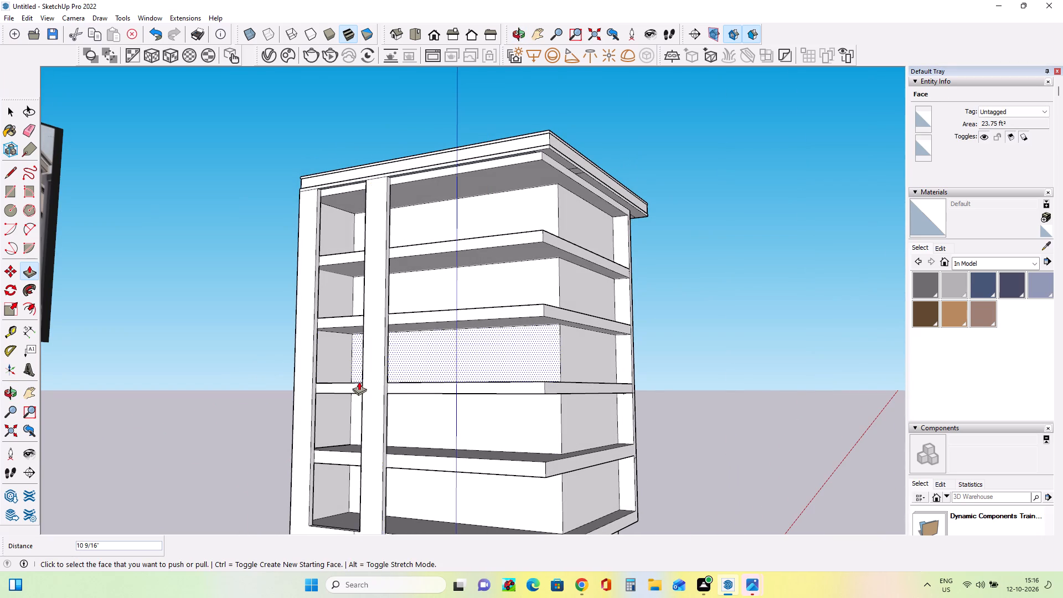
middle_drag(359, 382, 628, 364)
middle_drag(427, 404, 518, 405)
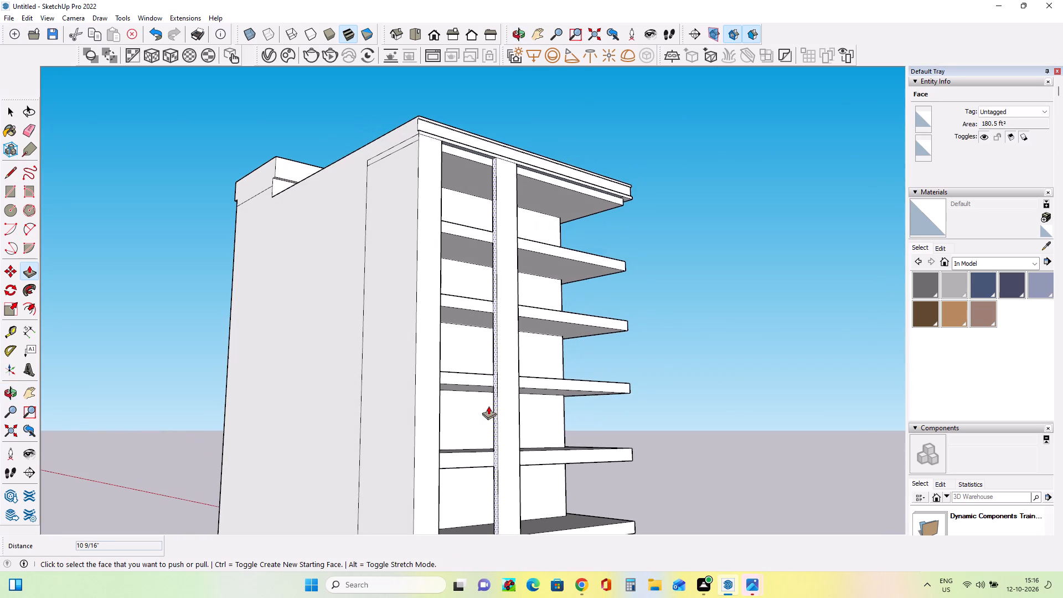
Push/Pull the mid-strip column's side face that faces the corner column inward by 1' 5/16" to narrow the column.
click(495, 411)
click(503, 411)
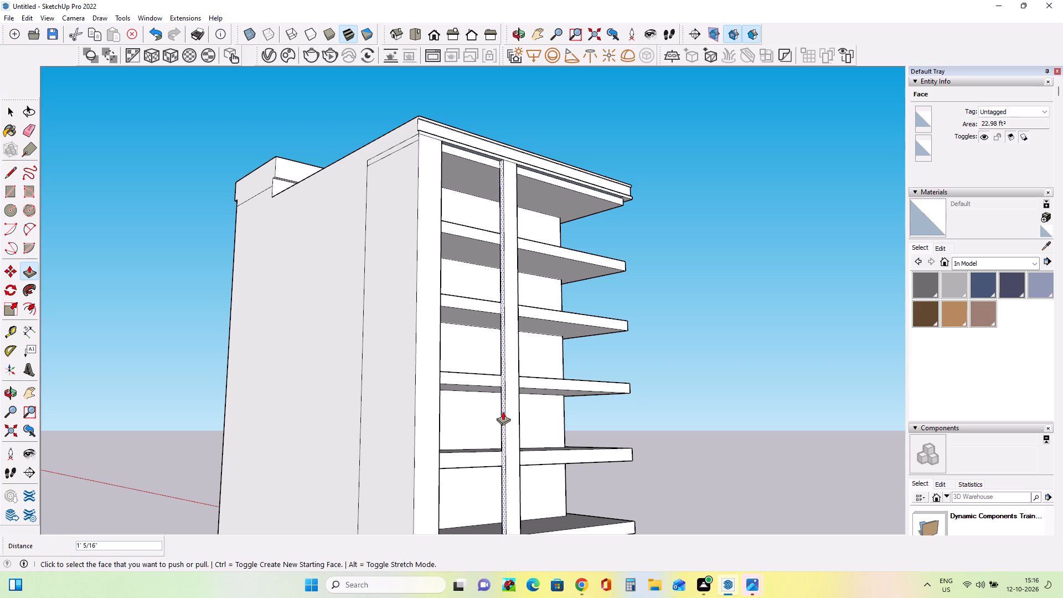
Push/Pull the mid-strip column's side face, the one away from the corner column, outward by 9 3/16".
middle_drag(587, 399, 248, 424)
middle_drag(525, 392, 403, 420)
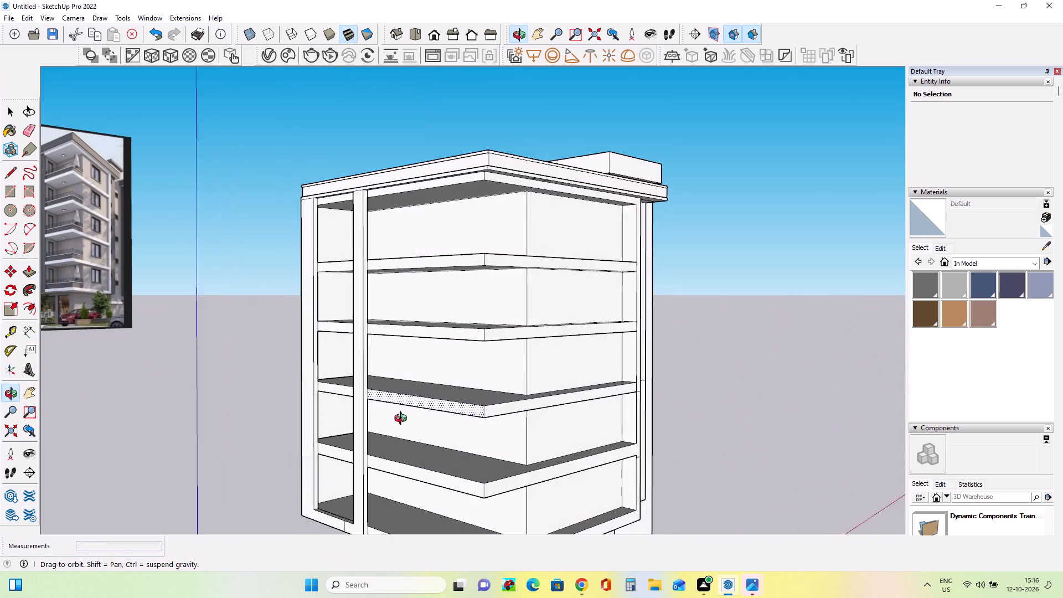
middle_drag(403, 420, 399, 419)
click(364, 401)
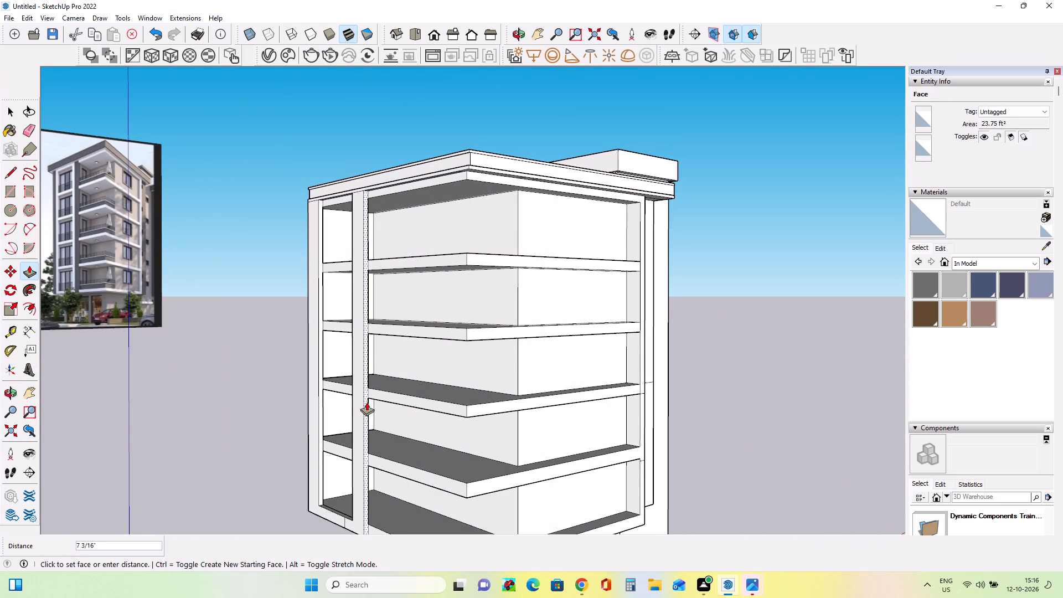
click(367, 403)
Examine the facade frame columns in the reference photo and compare them with the model's frame.
middle_drag(358, 398, 575, 367)
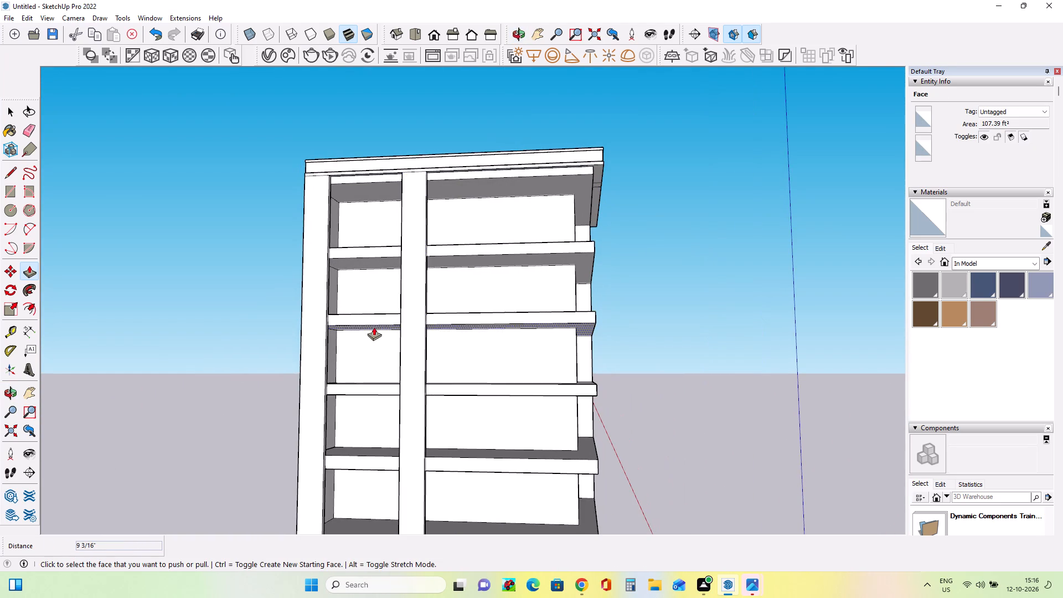
click(13, 195)
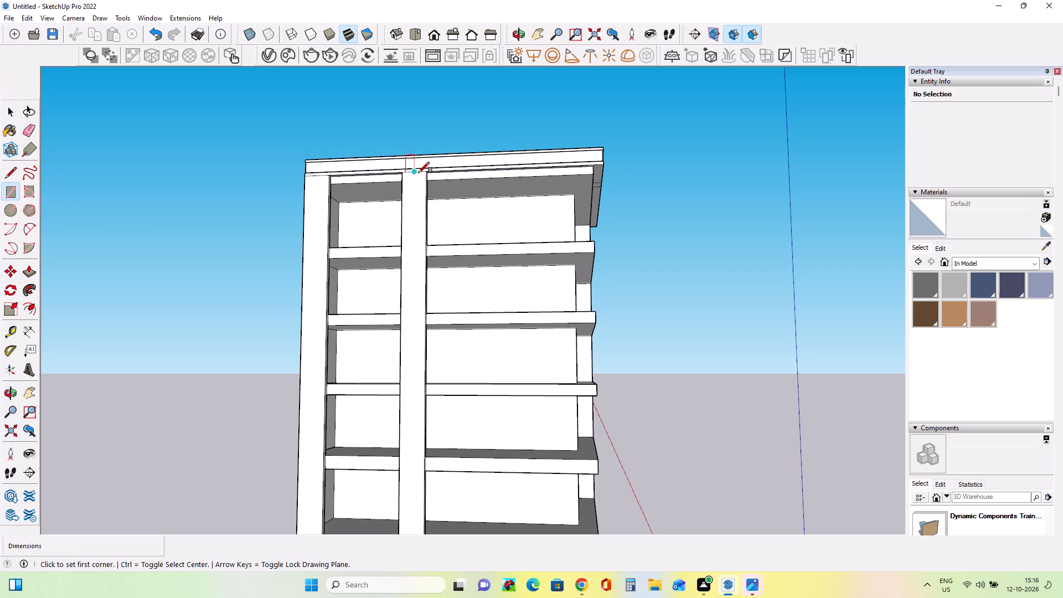
scroll(419, 176, up, 4)
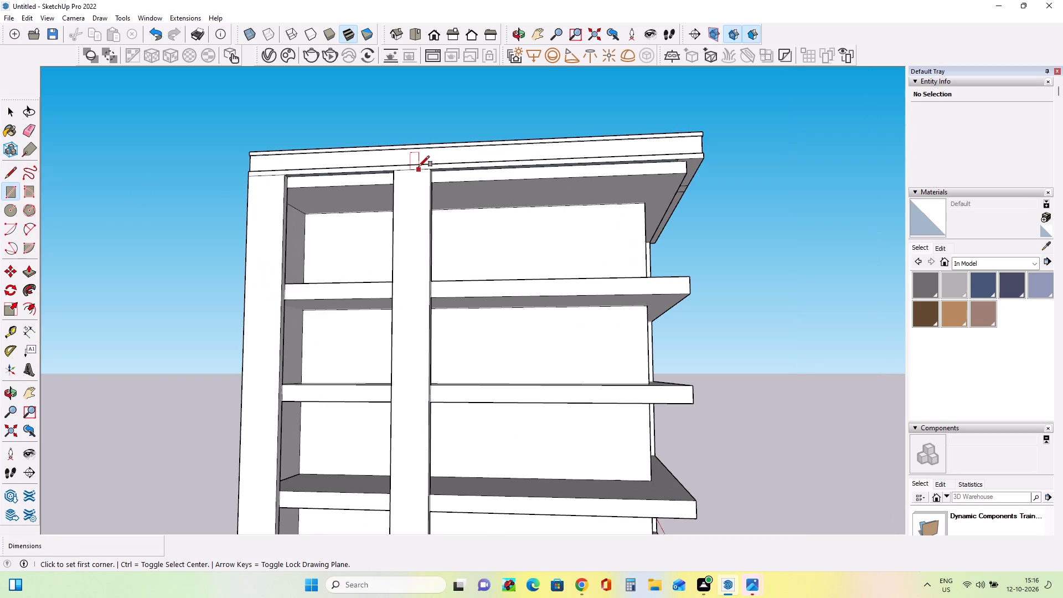
scroll(463, 193, down, 4)
scroll(500, 217, down, 10)
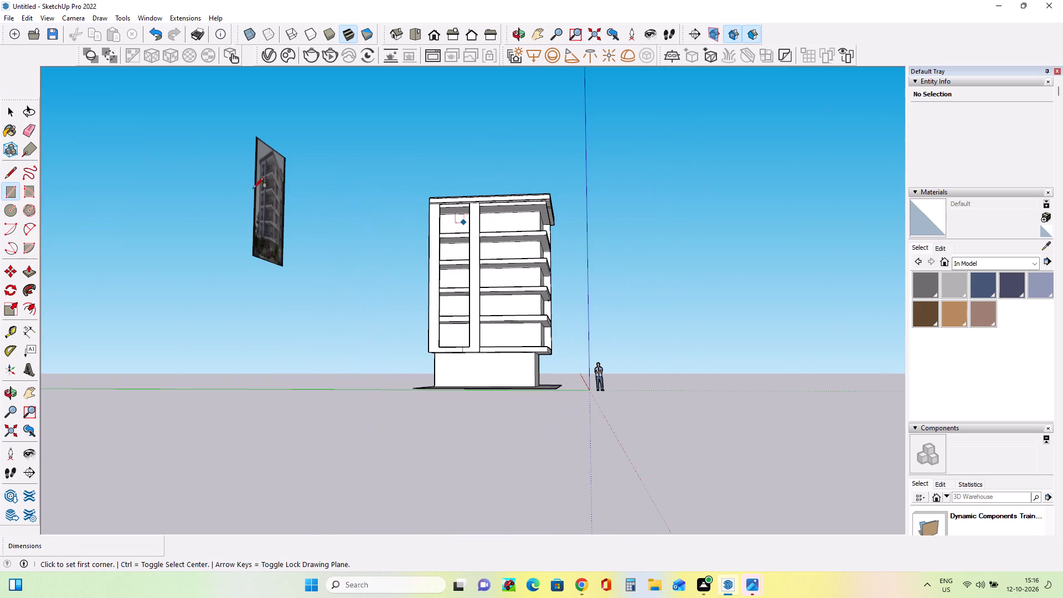
scroll(245, 180, up, 17)
scroll(280, 200, up, 5)
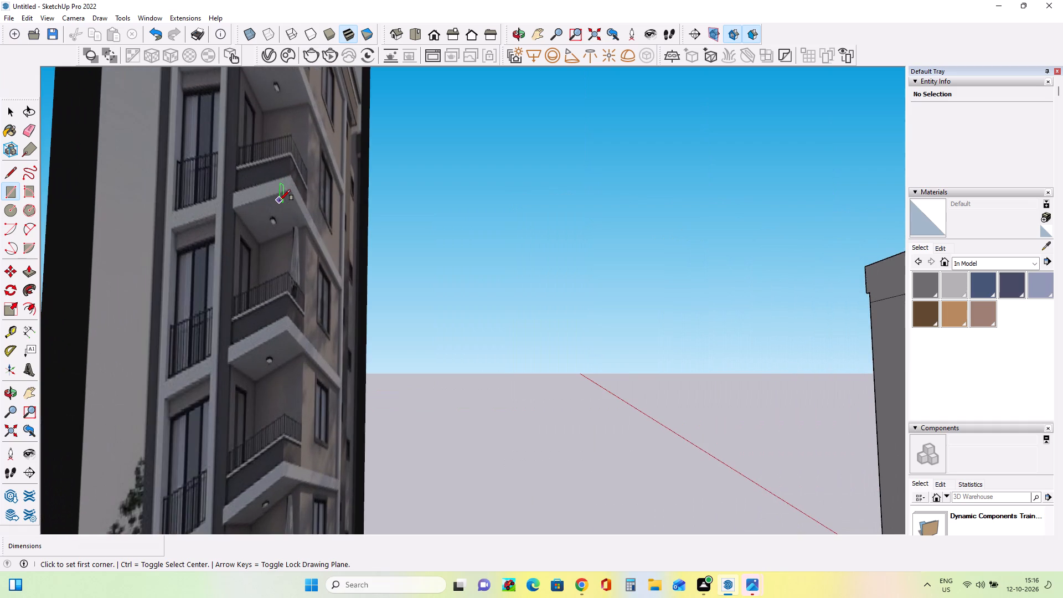
scroll(280, 200, down, 11)
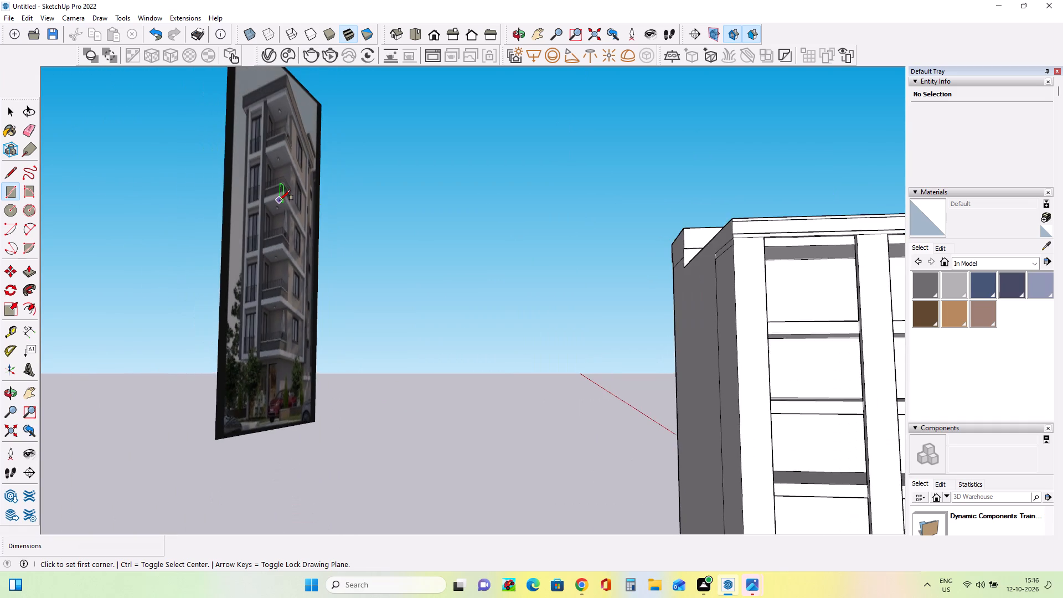
scroll(280, 200, down, 5)
scroll(659, 250, up, 8)
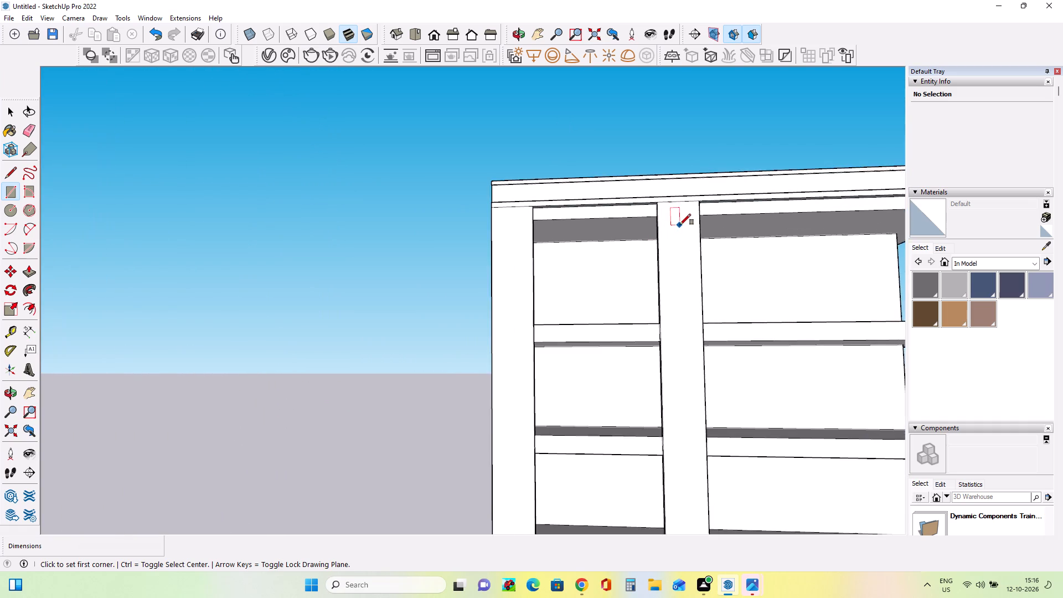
Push/Pull the underside of the frame's top beam, between the corner and mid-strip columns, down by 1' 2 3/8".
middle_drag(673, 215, 669, 184)
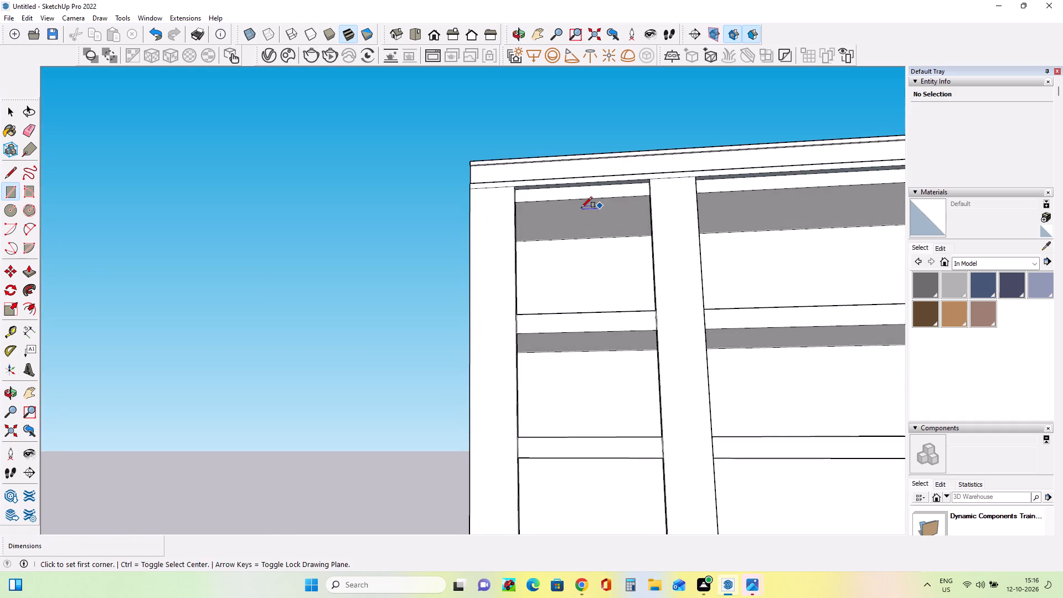
middle_drag(580, 208, 579, 160)
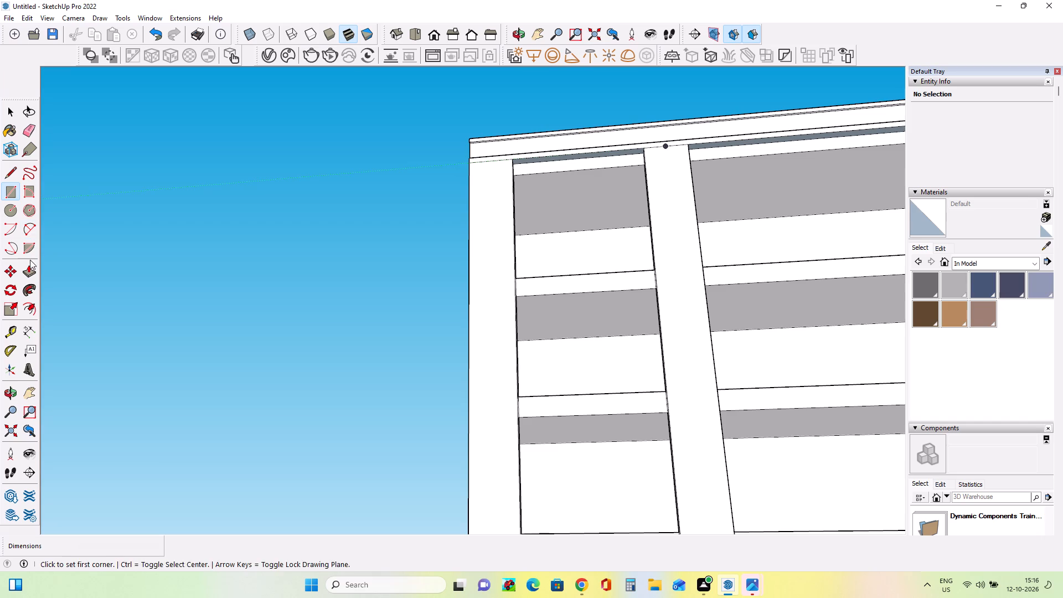
click(28, 274)
click(614, 154)
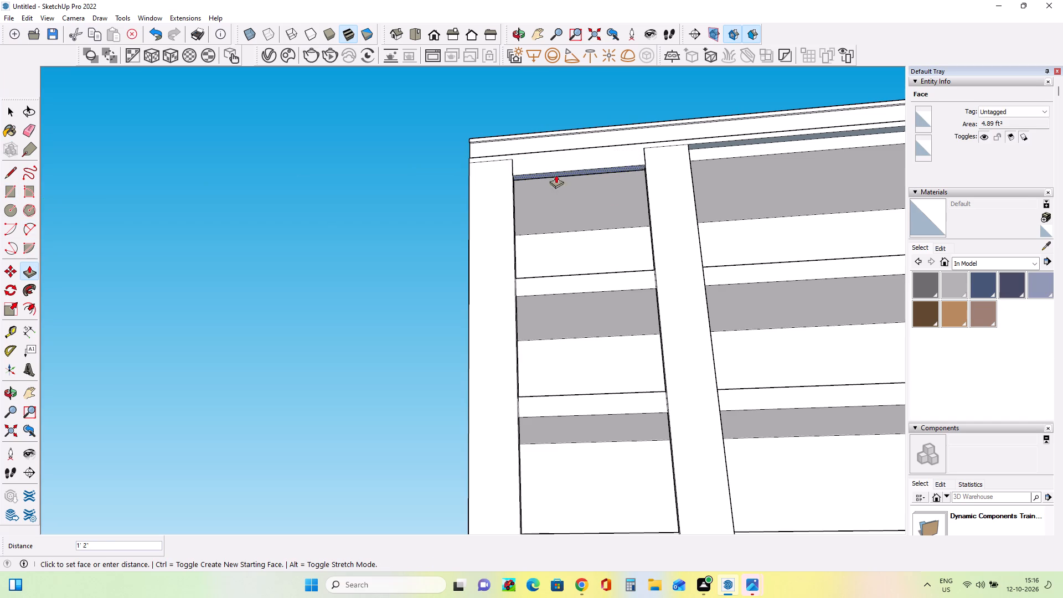
click(513, 174)
Draw a line about 8' 1 7/8" long across the top beam's front, joining the top corners of the corner and mid-strip columns.
middle_drag(617, 183, 610, 212)
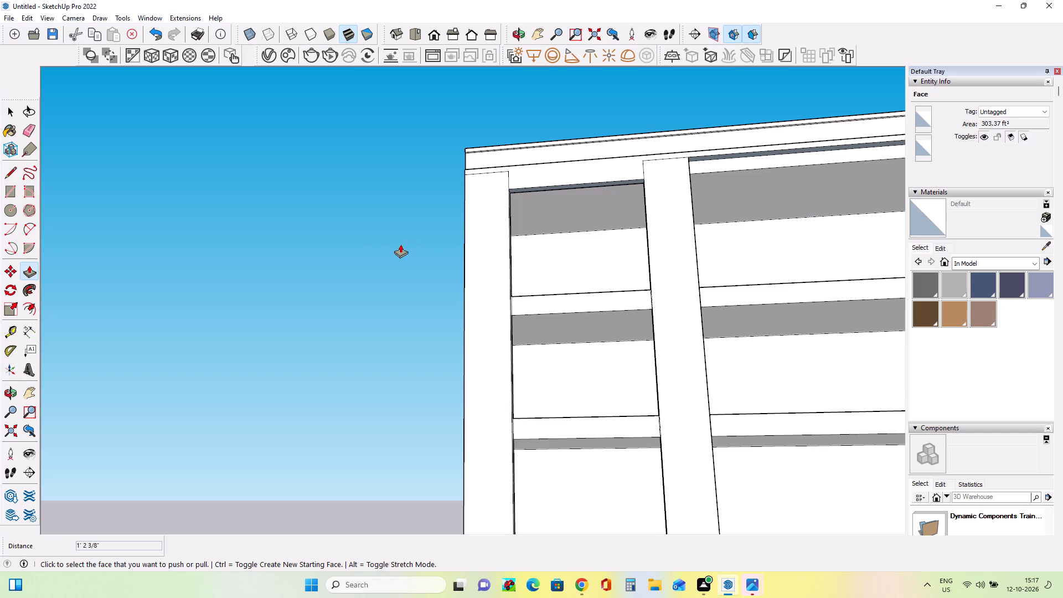
click(6, 173)
click(504, 175)
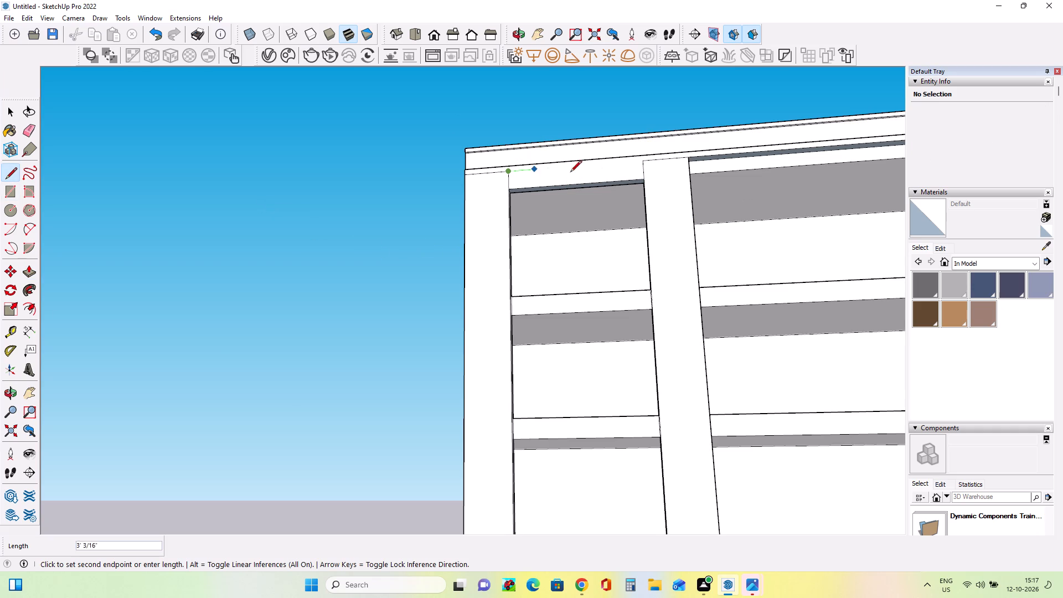
click(643, 161)
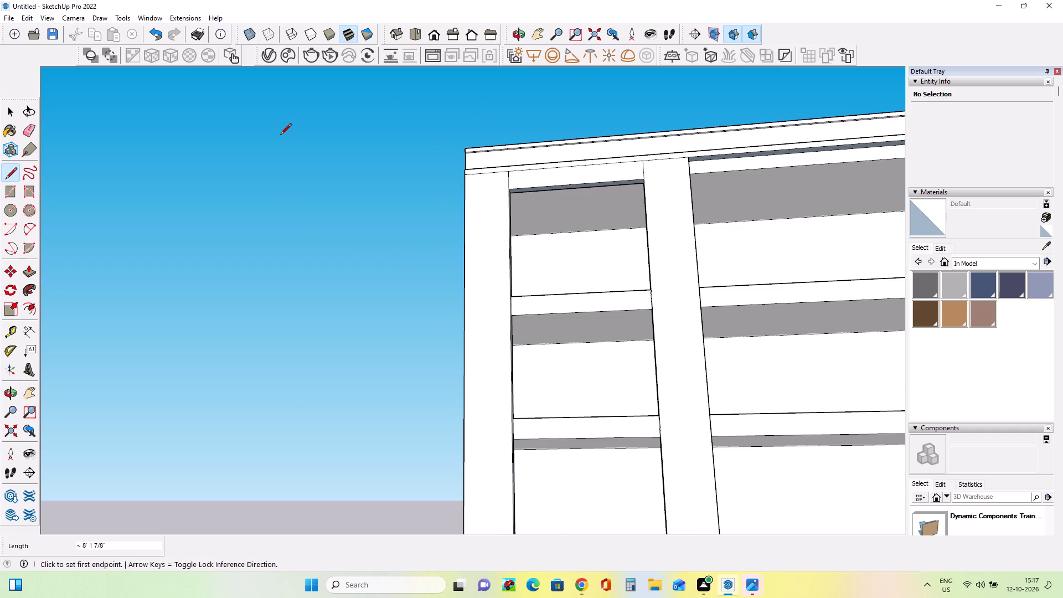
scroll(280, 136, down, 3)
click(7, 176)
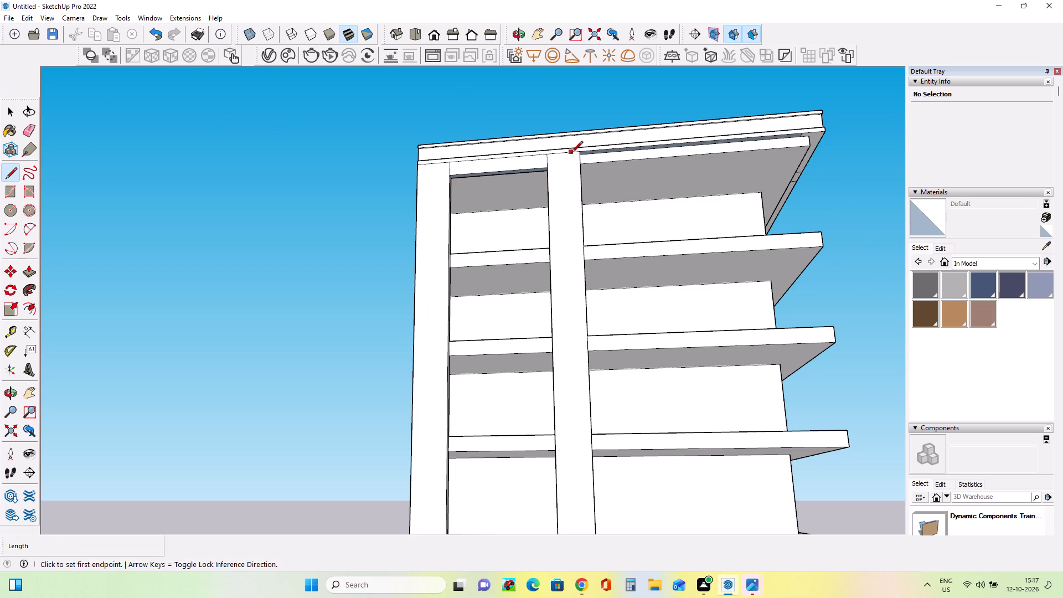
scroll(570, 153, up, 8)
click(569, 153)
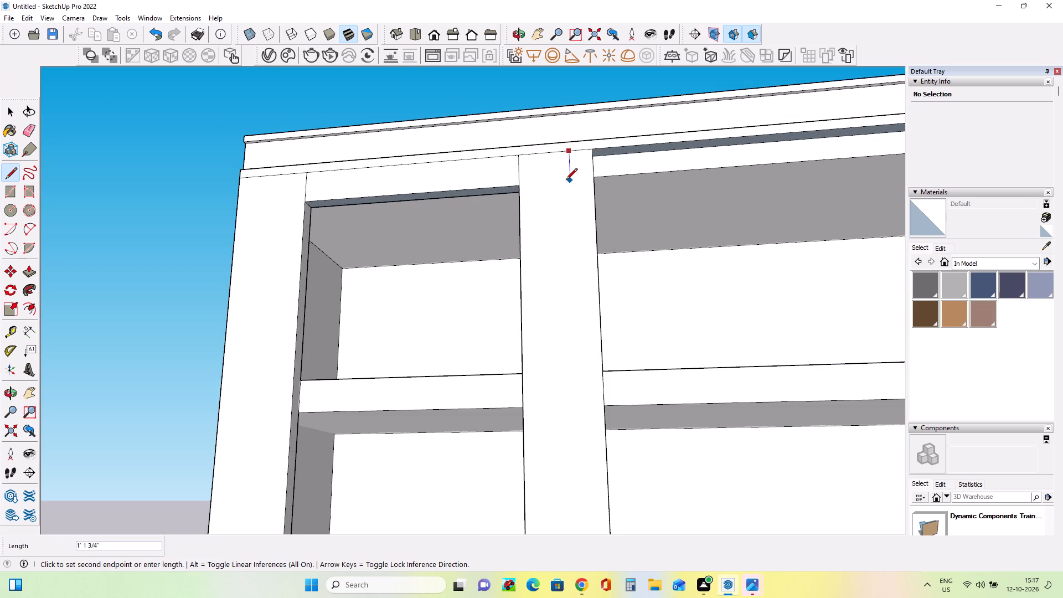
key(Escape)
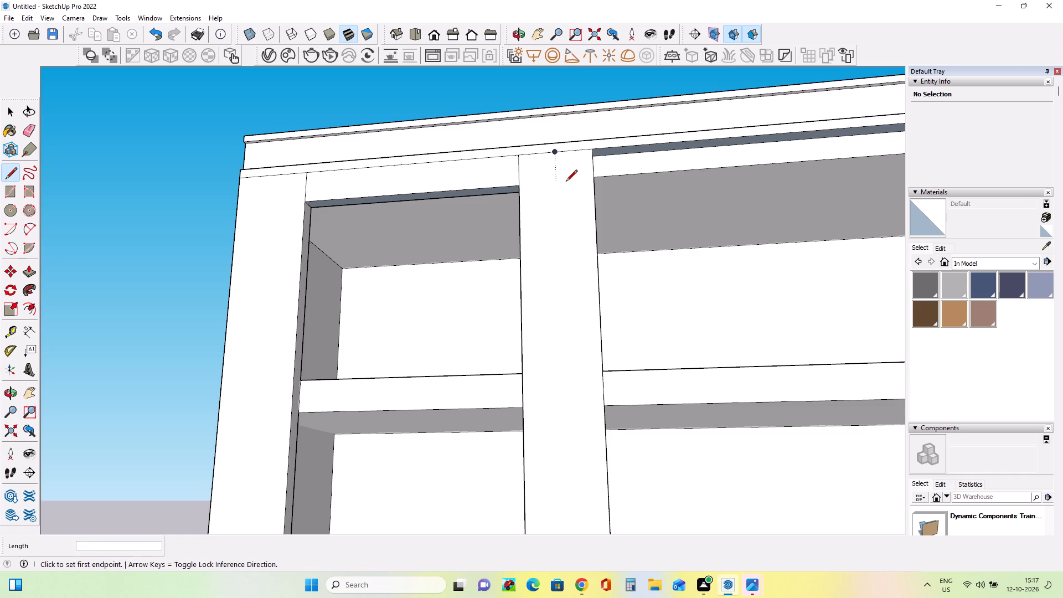
Draw a vertical line about 39' 7 7/8" long down the mid-strip column's front face, from its top edge to the frame's bottom edge.
scroll(557, 179, up, 3)
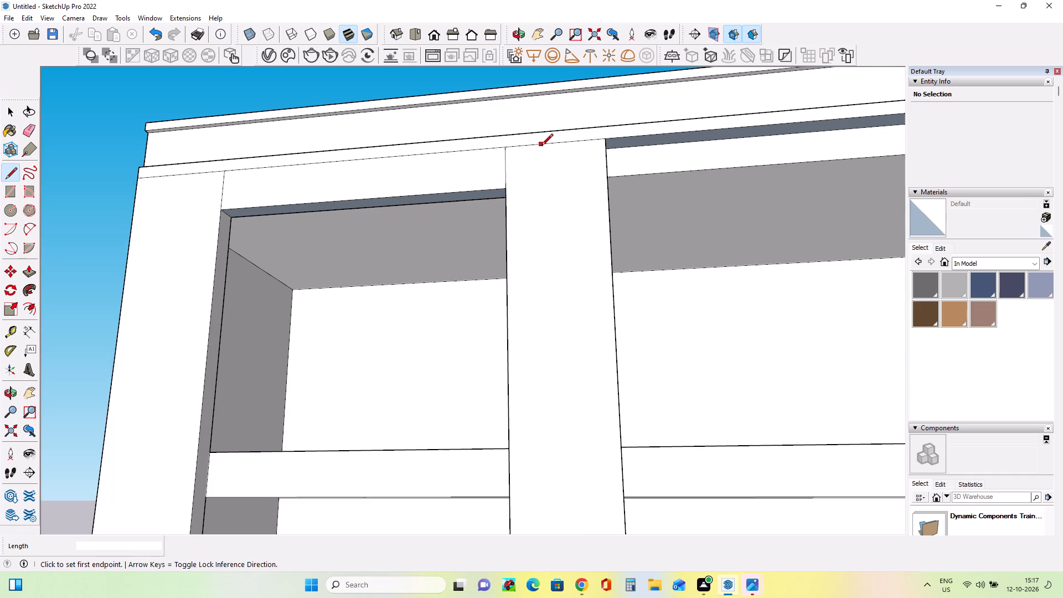
click(541, 146)
scroll(555, 220, up, 1)
scroll(555, 220, down, 11)
scroll(555, 221, down, 11)
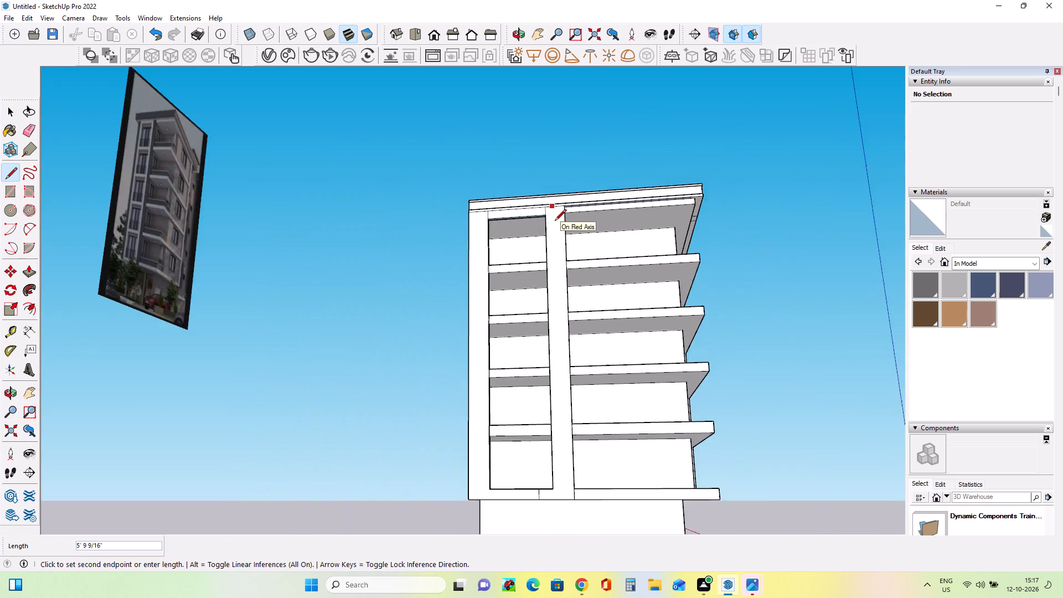
scroll(555, 221, down, 6)
scroll(563, 338, up, 16)
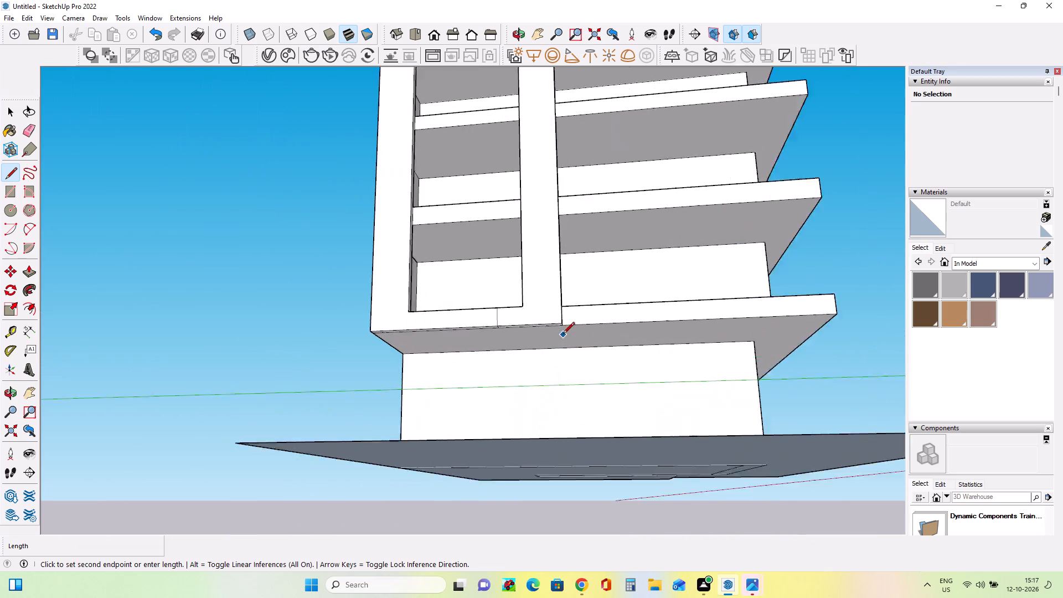
scroll(563, 334, up, 5)
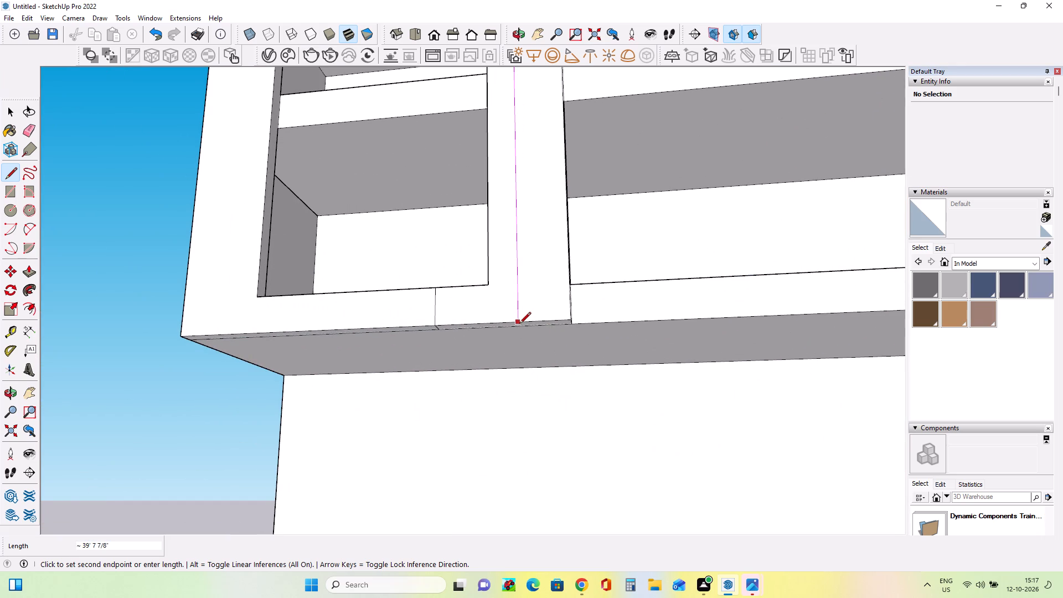
click(519, 327)
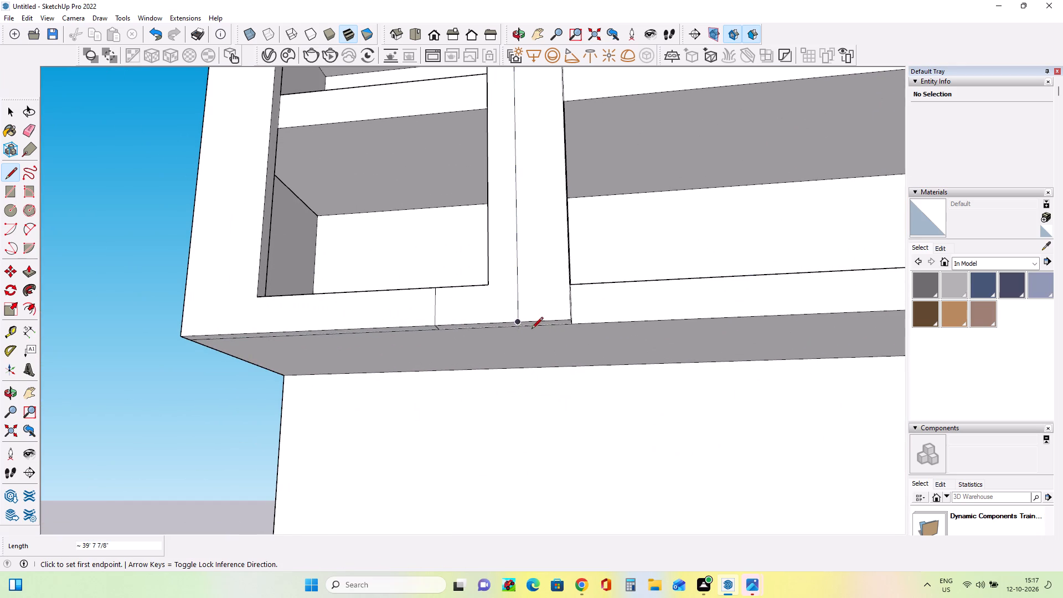
Draw a full-height vertical line down the corner column's front face, from its top edge to the frame's bottom edge.
scroll(531, 329, down, 17)
scroll(531, 329, down, 5)
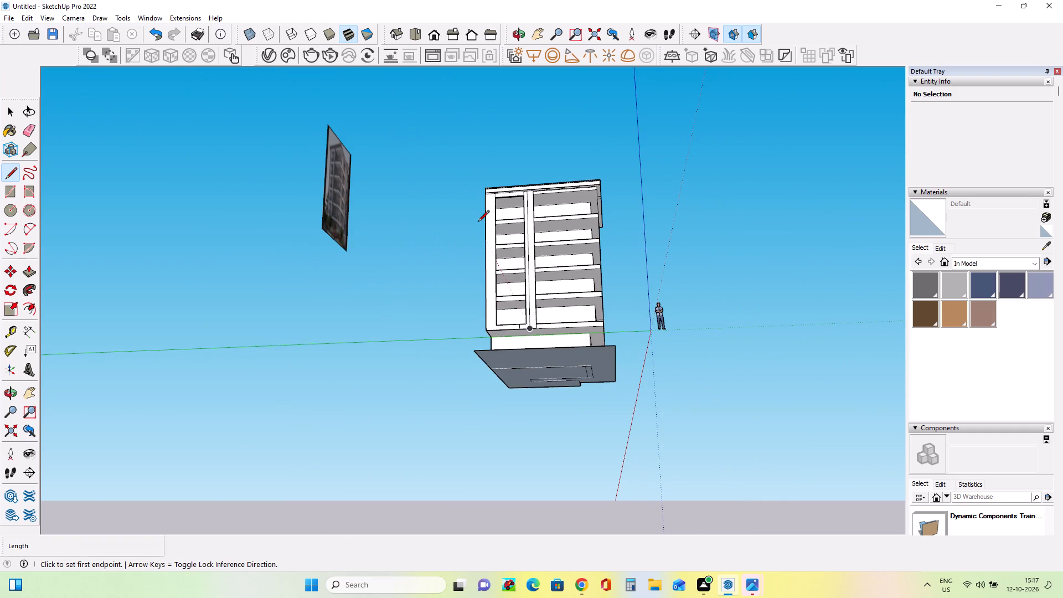
scroll(490, 183, up, 20)
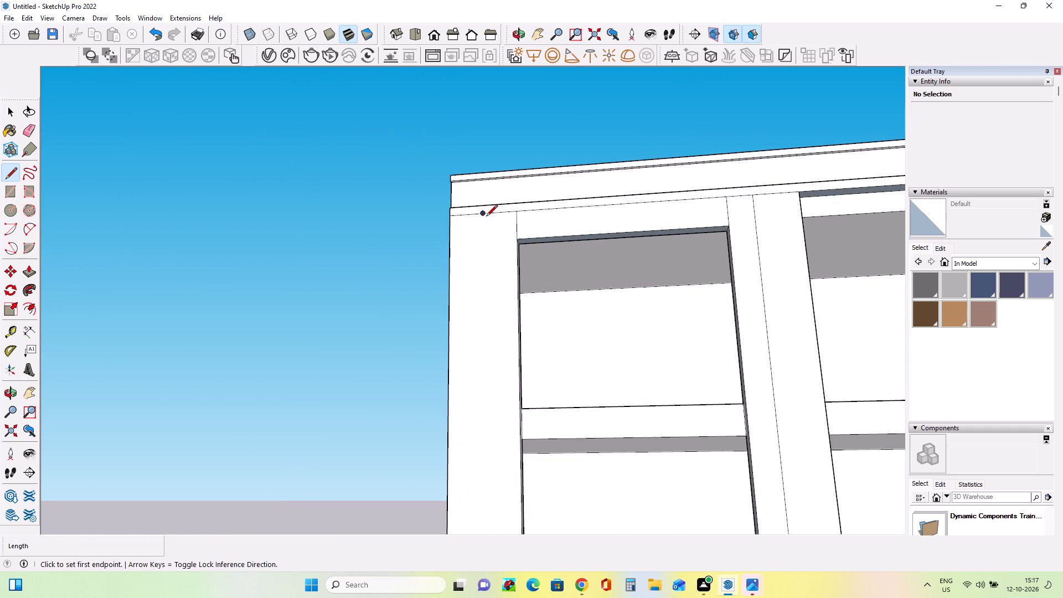
click(491, 214)
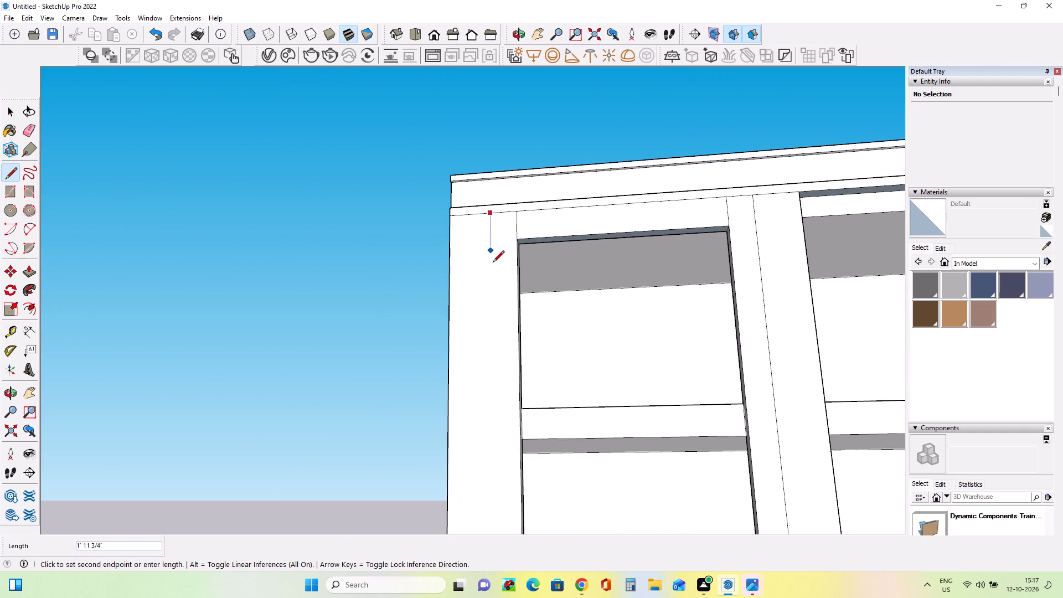
scroll(492, 266, down, 5)
scroll(492, 266, up, 1)
scroll(492, 266, down, 16)
scroll(492, 266, down, 5)
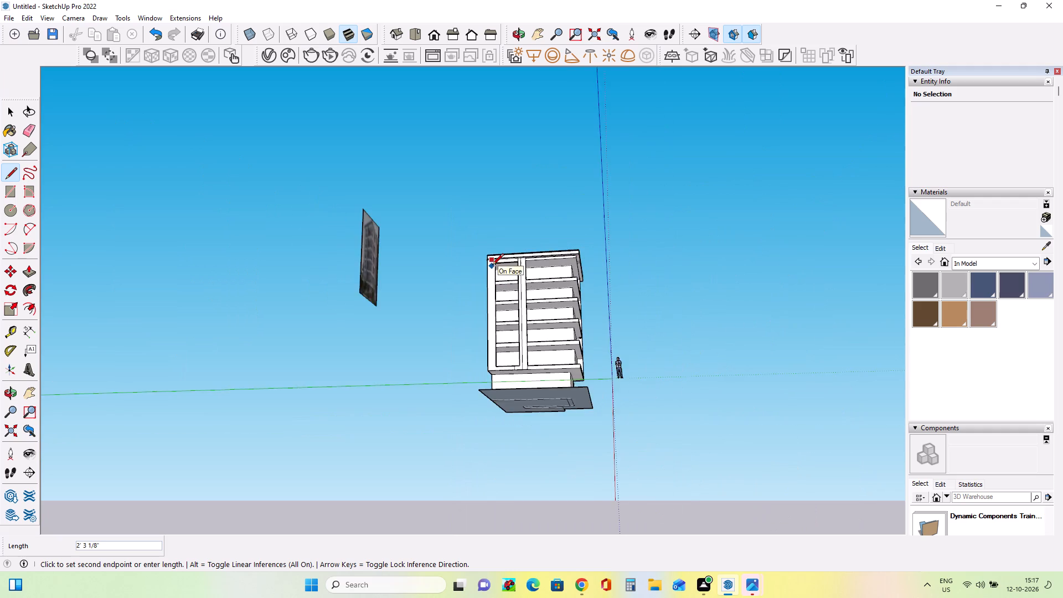
scroll(503, 348, up, 8)
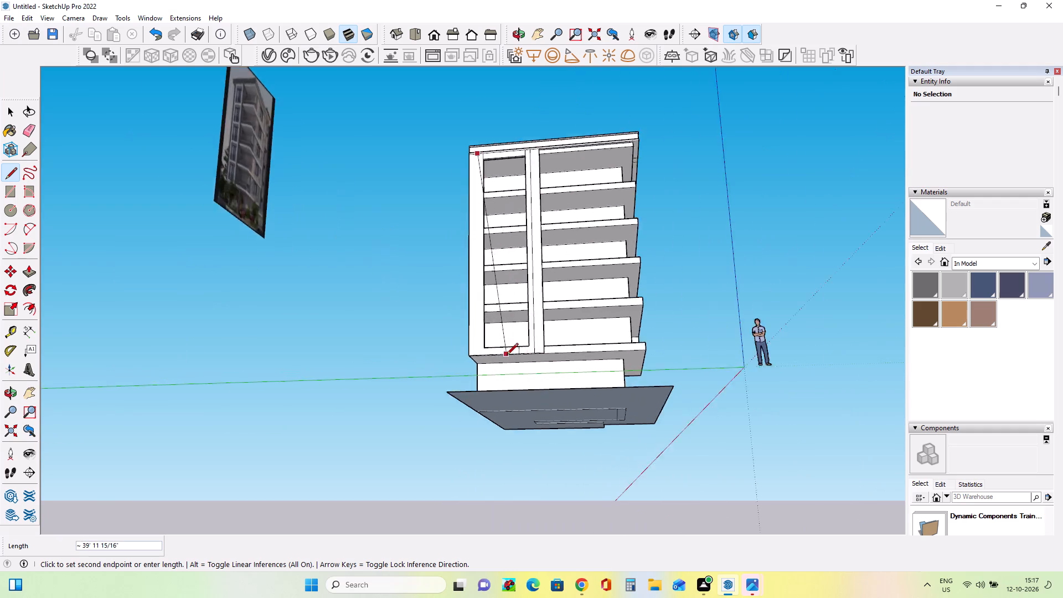
scroll(507, 355, up, 8)
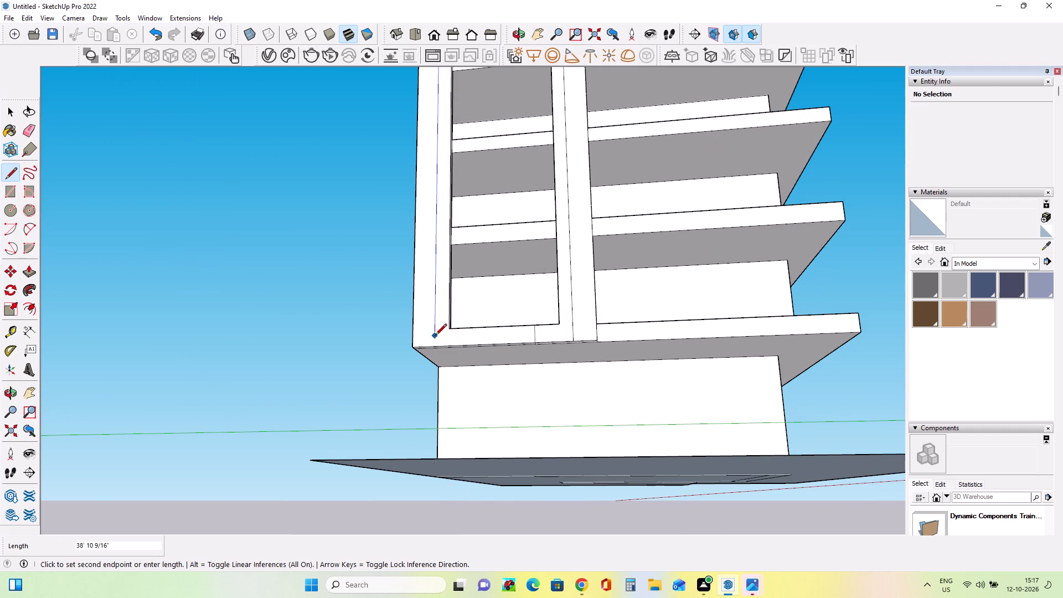
click(435, 342)
Erase the short stray vertical edge on the frame's bottom beam between the corner and mid-strip columns.
middle_drag(509, 342, 512, 390)
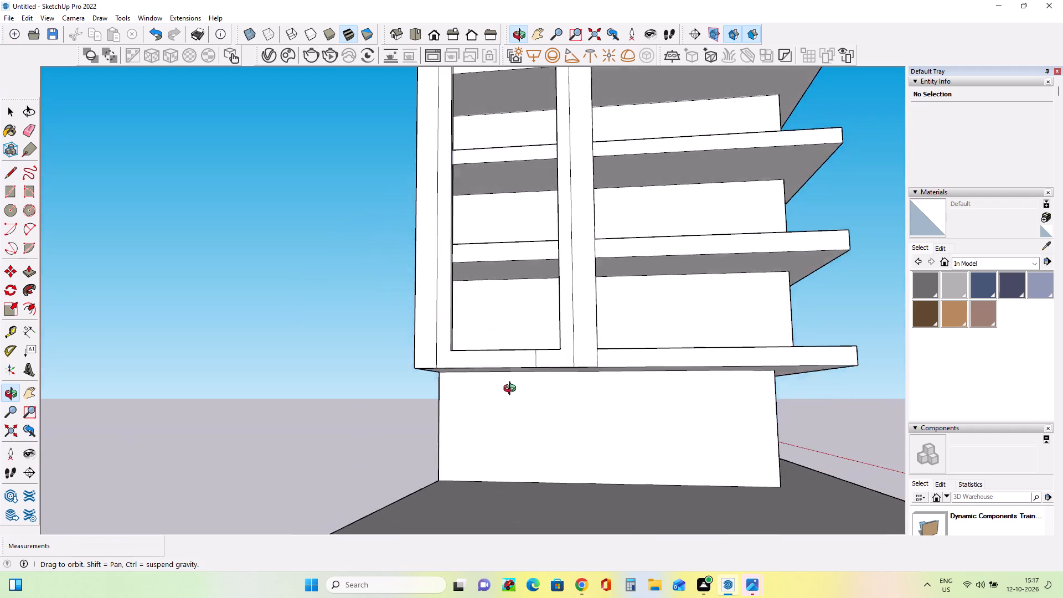
middle_drag(512, 390, 515, 401)
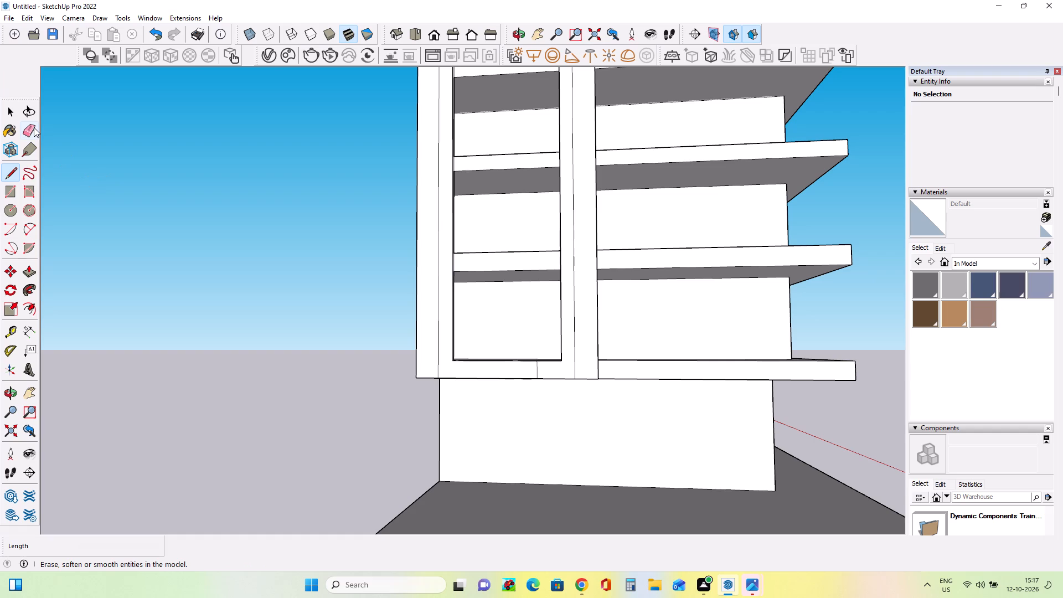
click(34, 127)
scroll(486, 362, up, 4)
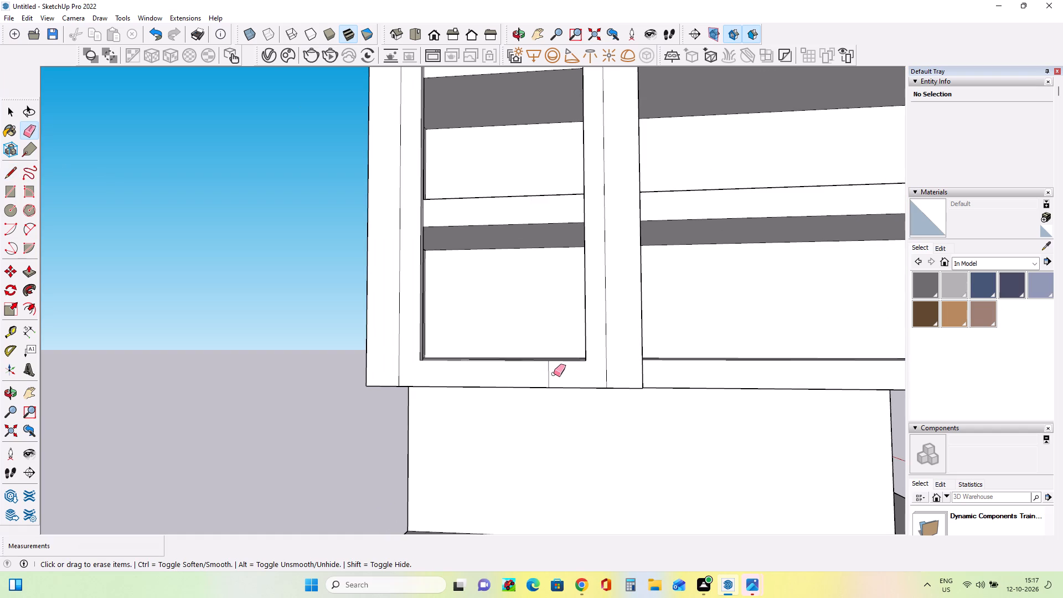
click(549, 374)
Paint the mid-strip column's front strip, the one farther from the corner column, with the Niraj_Hair_Gray material.
scroll(590, 364, down, 15)
scroll(568, 325, up, 4)
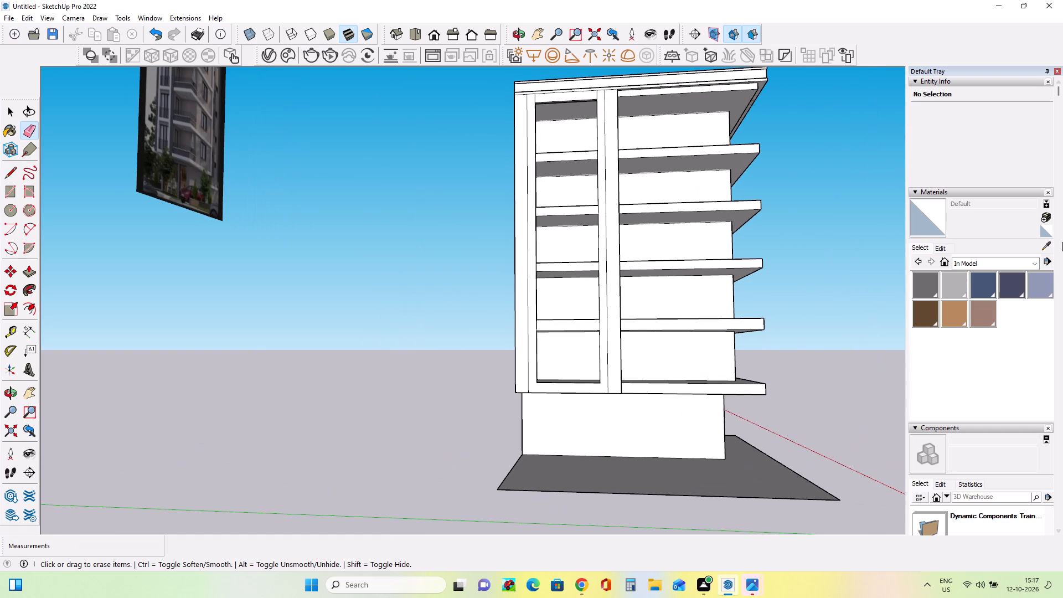
click(951, 290)
click(613, 296)
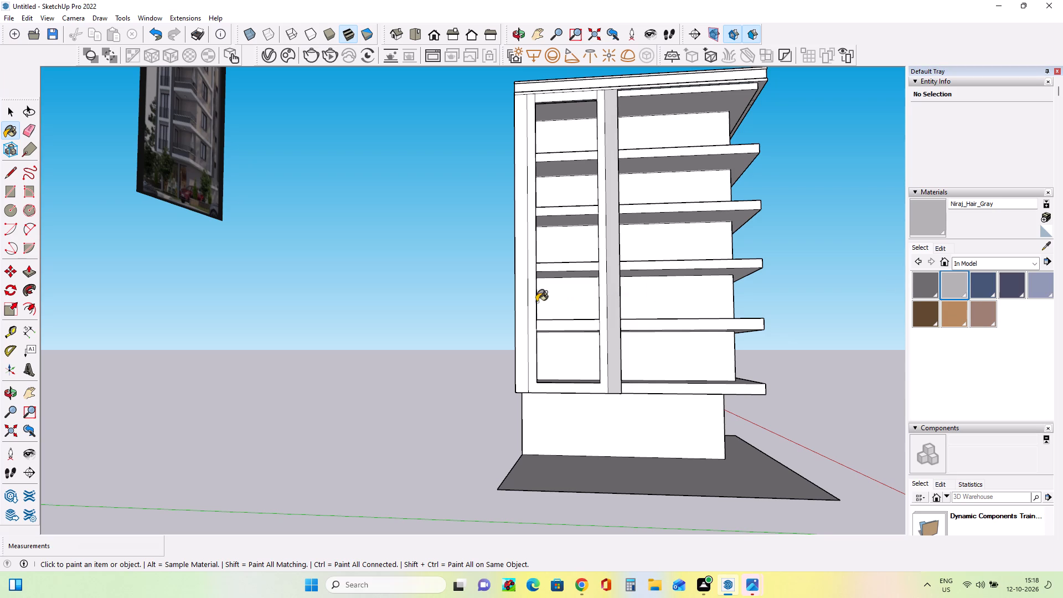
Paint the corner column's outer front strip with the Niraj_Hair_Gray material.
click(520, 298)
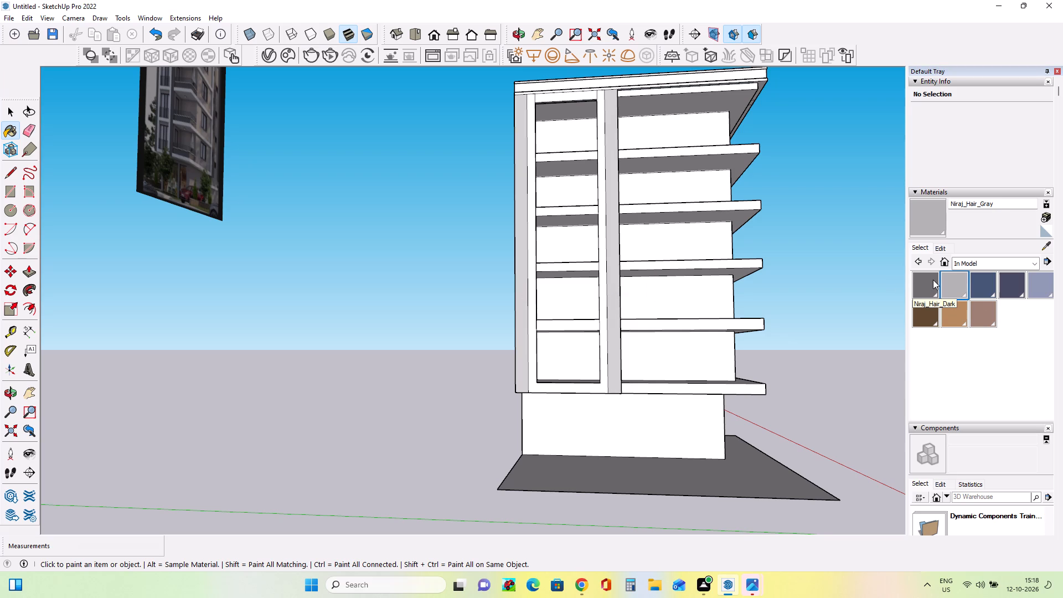
Paint the grey front strips of the mid-strip column and the corner column with the Niraj_Hair_Dark material.
click(933, 280)
click(617, 303)
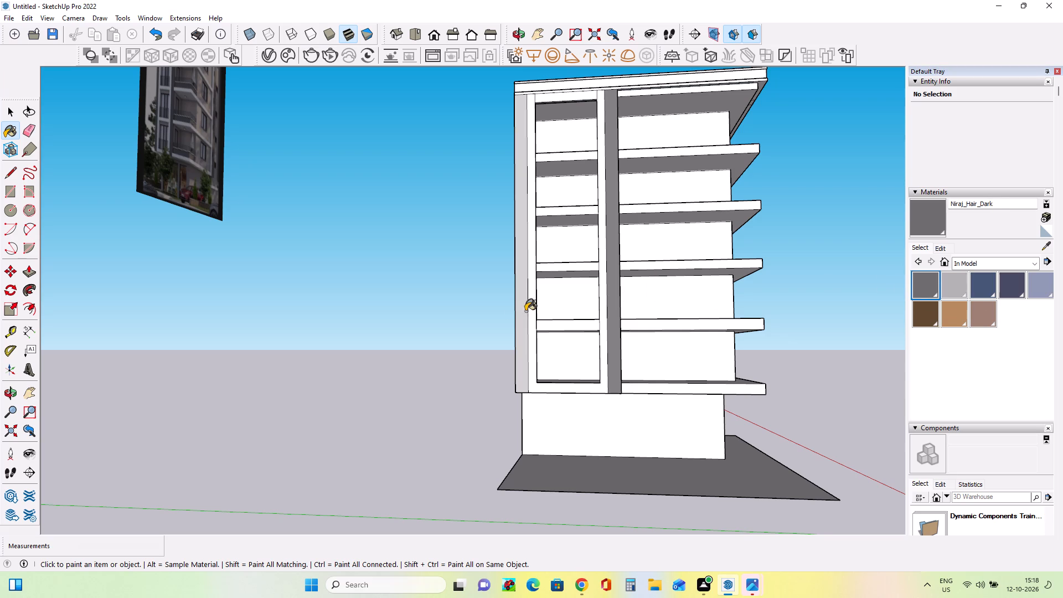
click(529, 312)
click(525, 331)
Examine the reference photo's framed facade bay and compare it with the model's frame, columns and lower floors.
scroll(164, 141, up, 9)
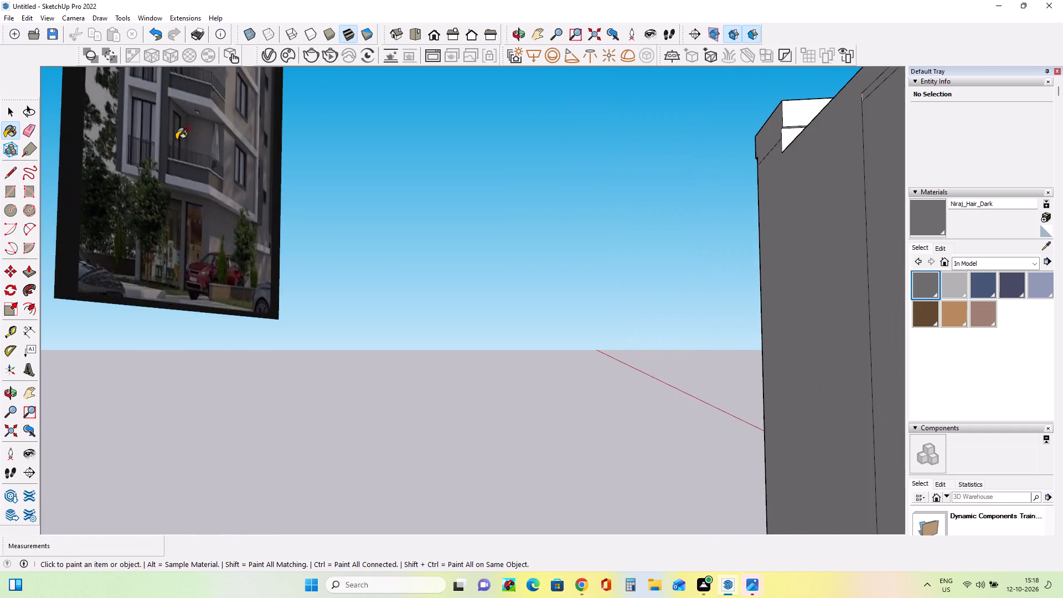
scroll(178, 139, up, 6)
scroll(178, 139, down, 6)
scroll(178, 139, down, 17)
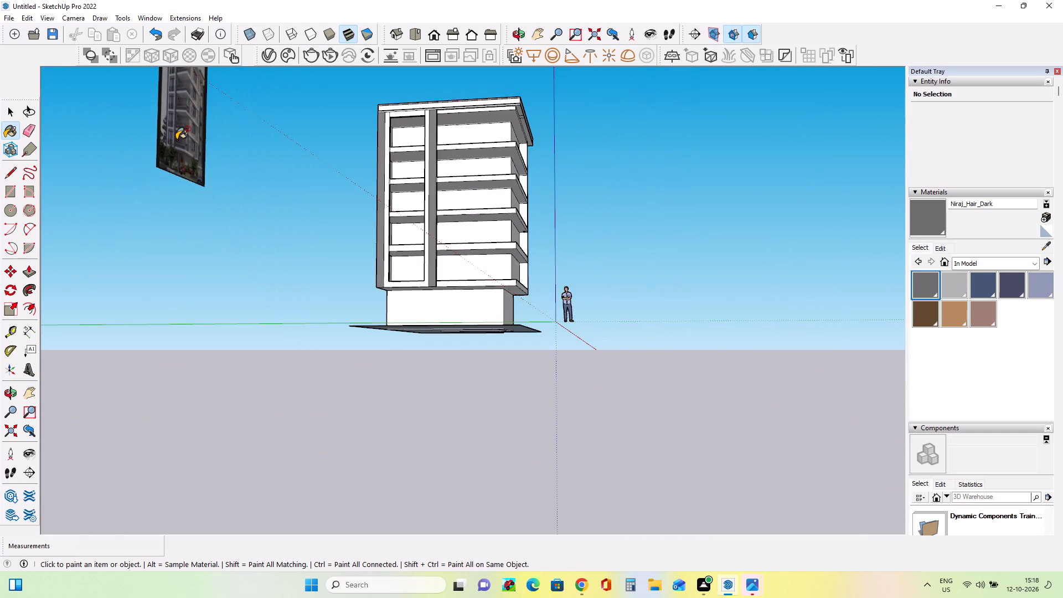
middle_drag(398, 187, 411, 299)
scroll(476, 330, up, 3)
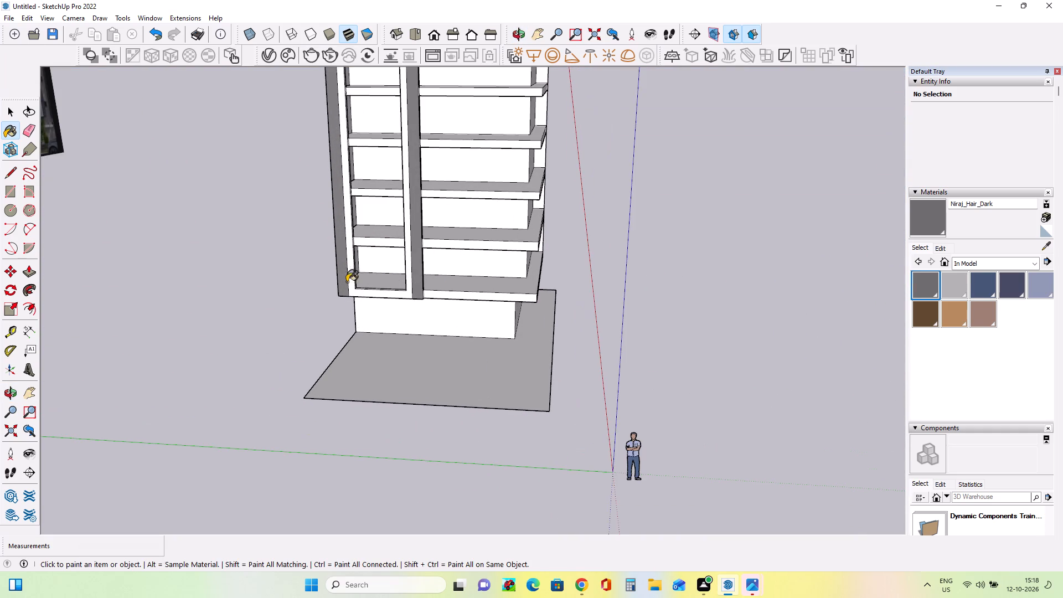
scroll(340, 269, down, 5)
scroll(88, 151, up, 9)
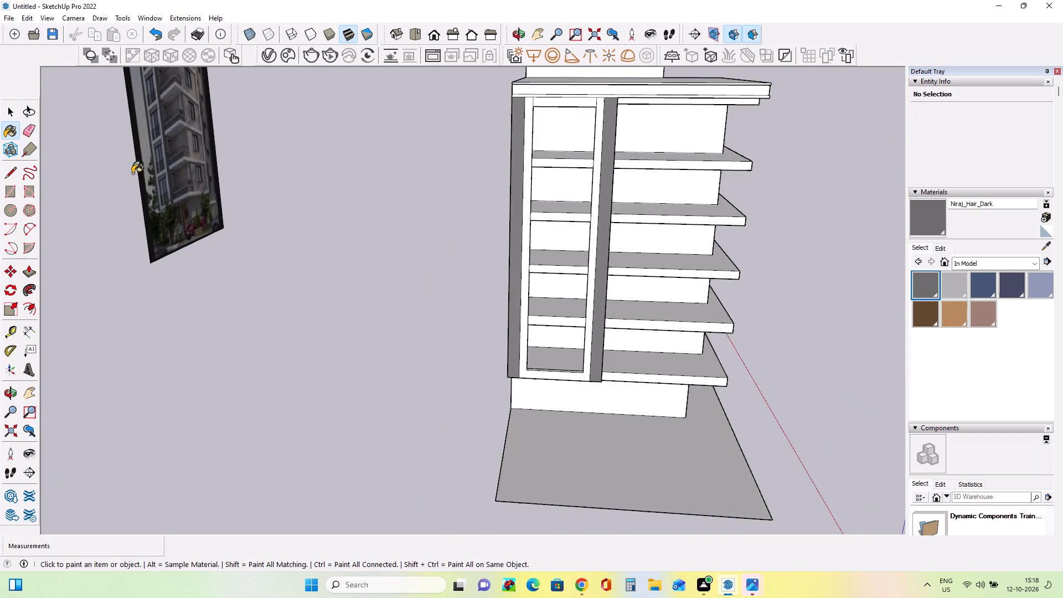
scroll(132, 173, up, 20)
scroll(132, 173, up, 3)
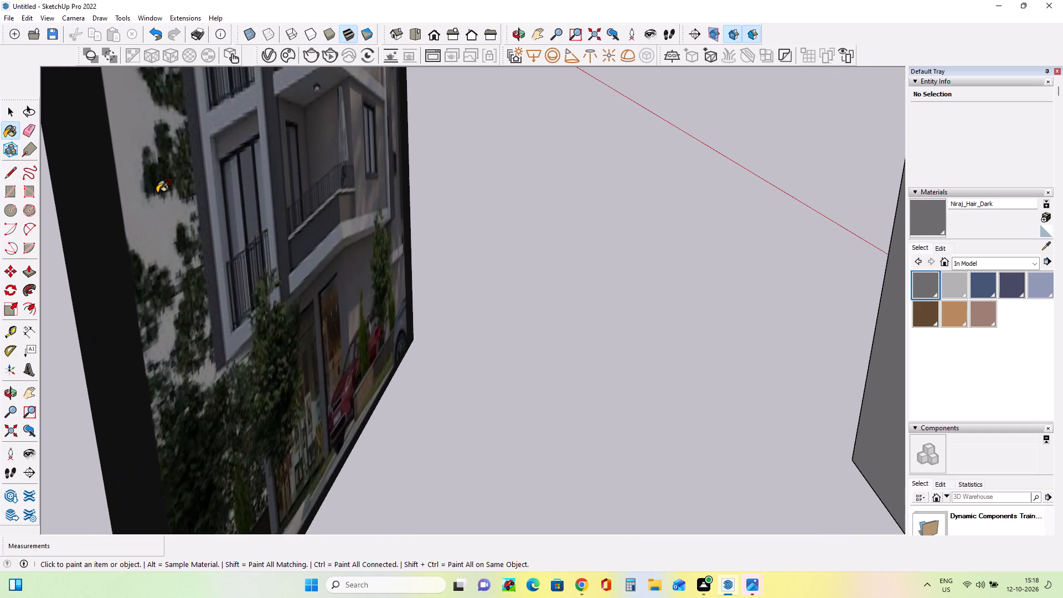
scroll(159, 193, down, 4)
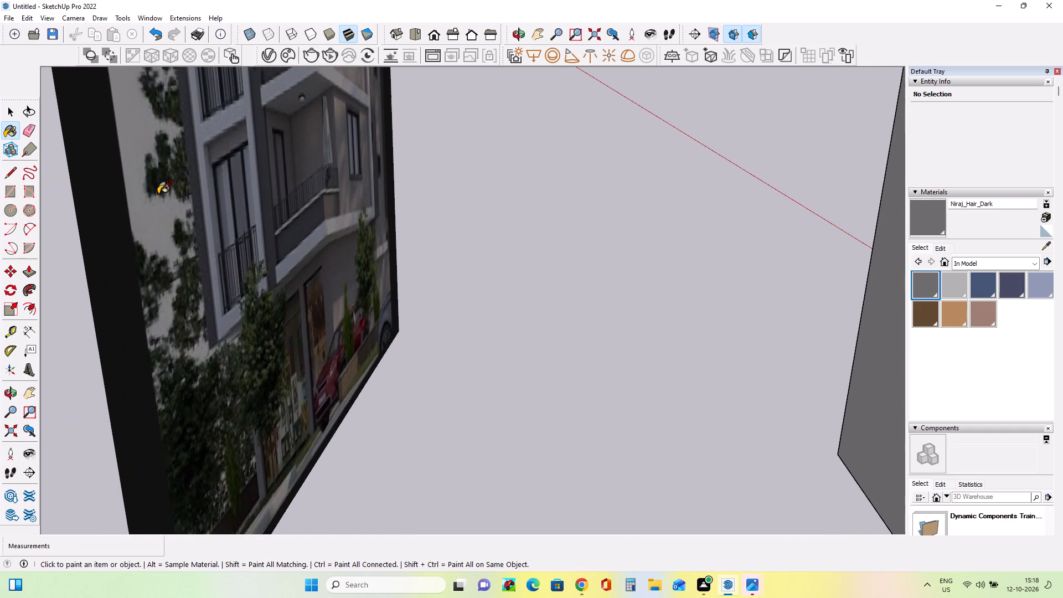
scroll(159, 193, down, 17)
scroll(221, 201, down, 2)
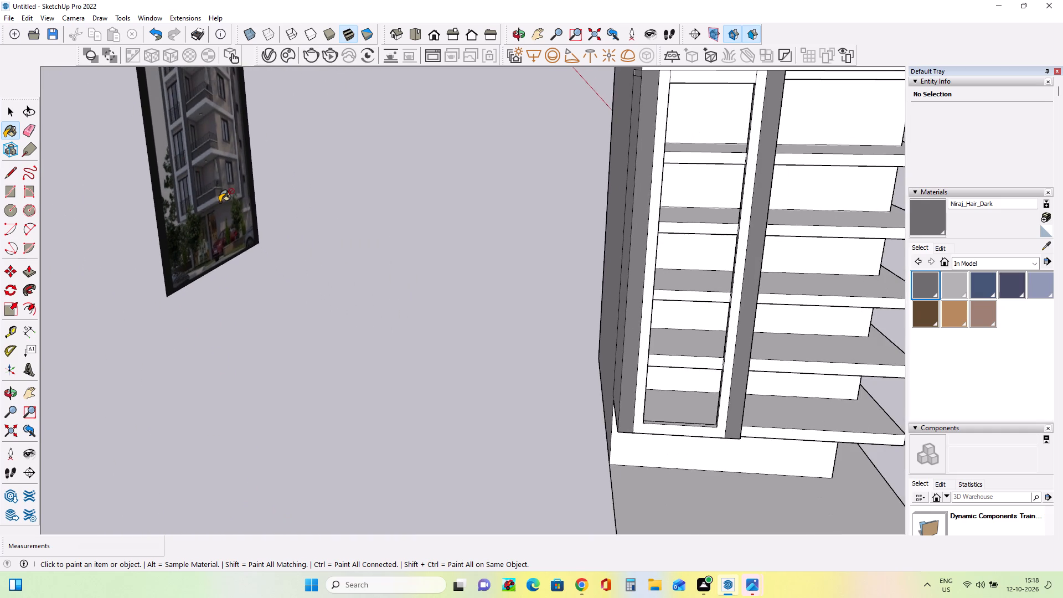
scroll(221, 202, down, 4)
middle_drag(668, 292, 360, 287)
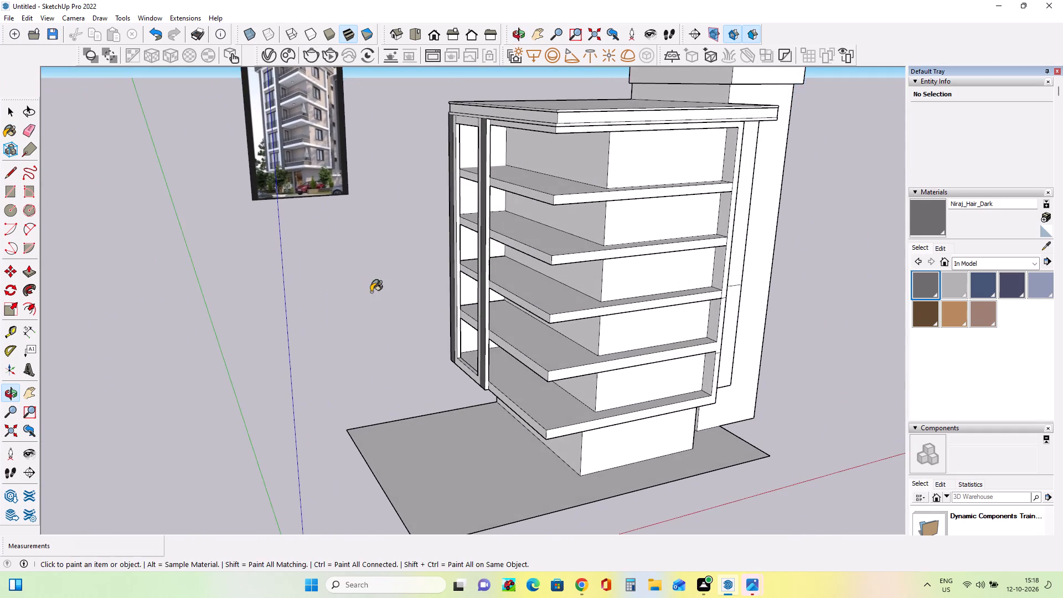
middle_drag(491, 337, 657, 362)
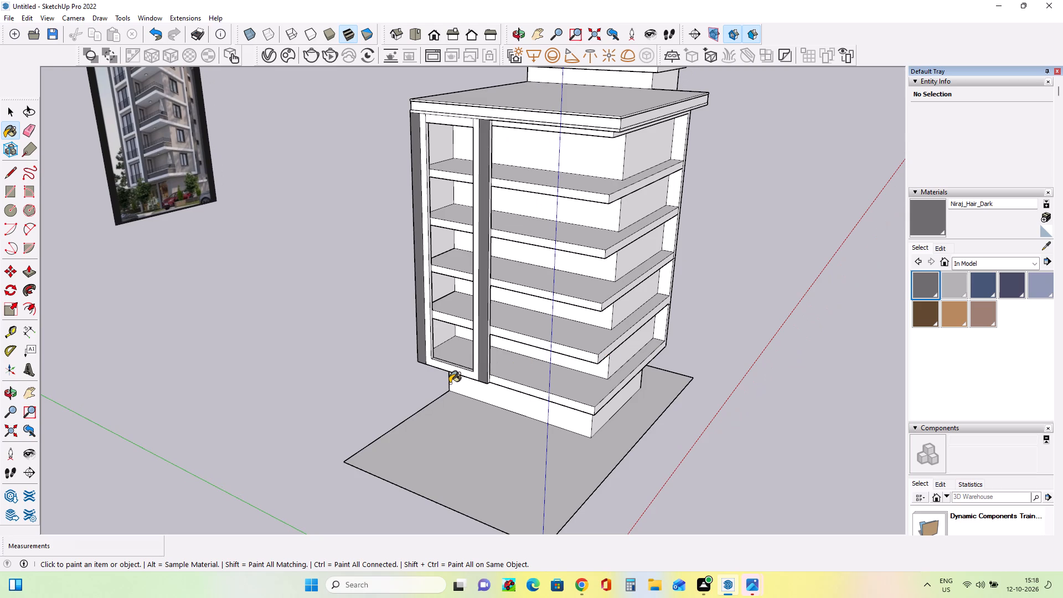
scroll(450, 383, up, 4)
middle_drag(459, 360, 598, 352)
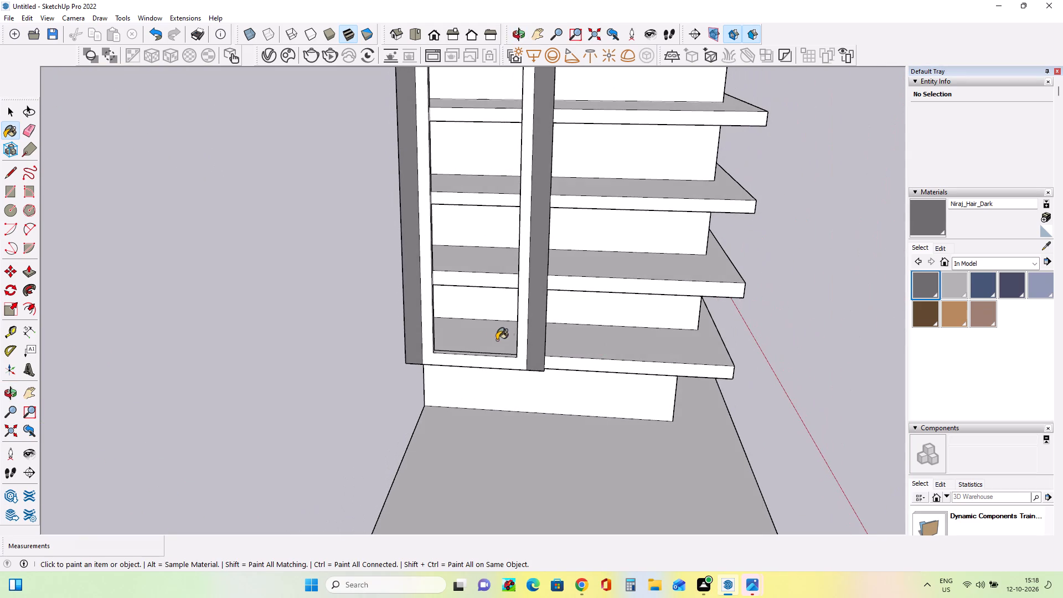
scroll(469, 341, up, 3)
middle_drag(505, 341, 514, 296)
middle_drag(555, 311, 555, 322)
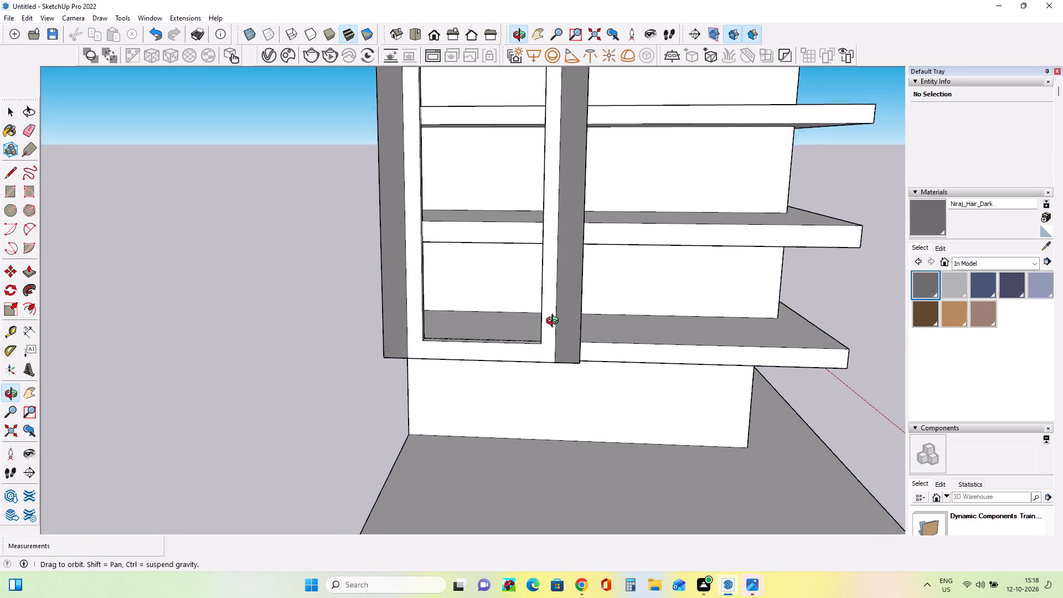
middle_drag(555, 322, 565, 360)
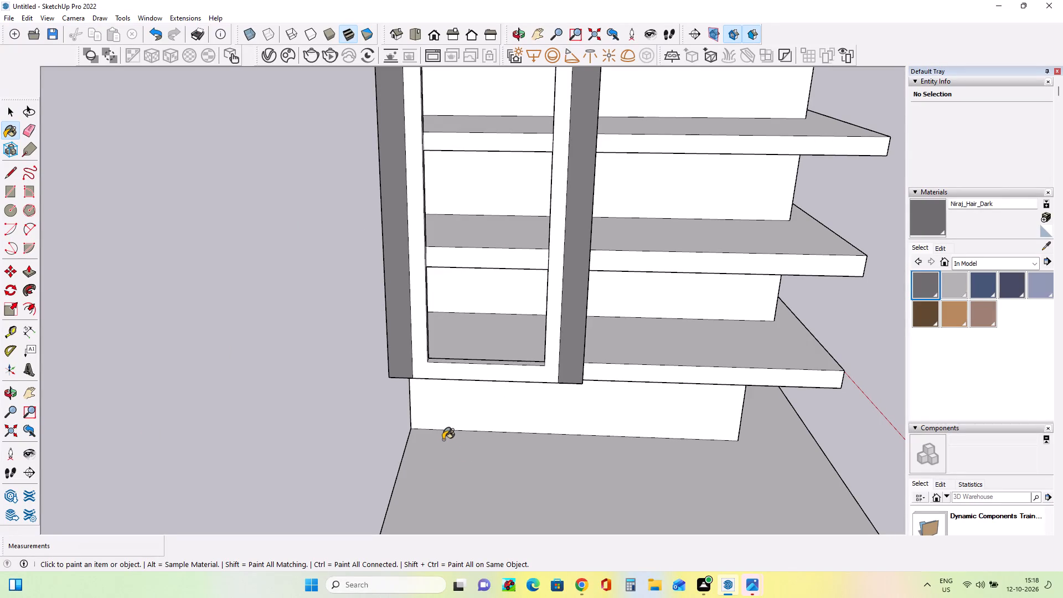
Draw a rectangle about 9' 9 15/16" by 8' 8 15/16" on the lowest floor slab, filling the bay behind the frame.
scroll(462, 358, up, 3)
middle_drag(616, 391, 367, 399)
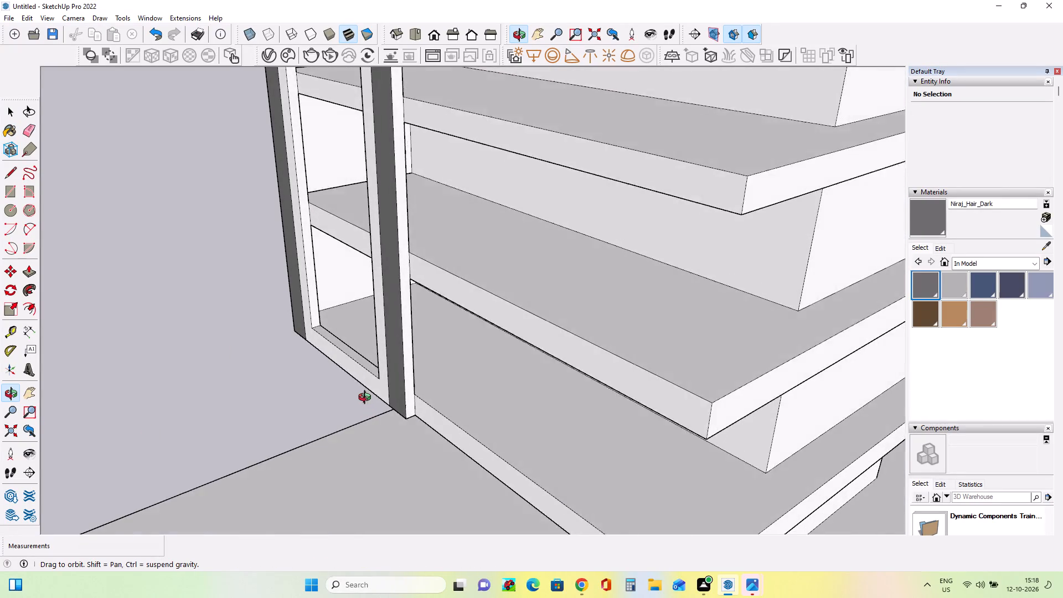
middle_drag(367, 399, 367, 397)
click(15, 190)
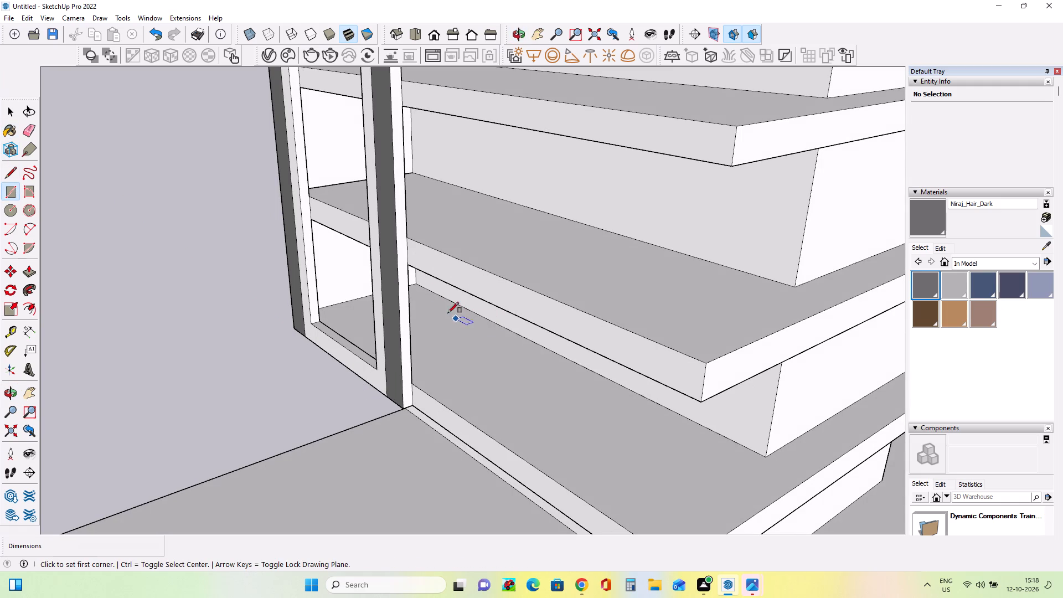
click(414, 283)
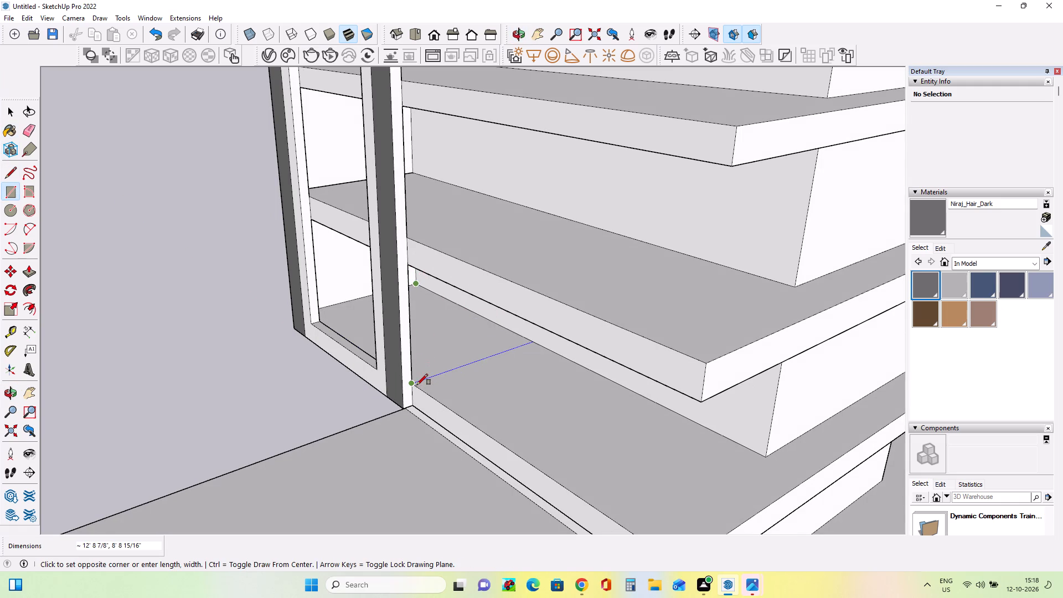
middle_drag(417, 380, 409, 417)
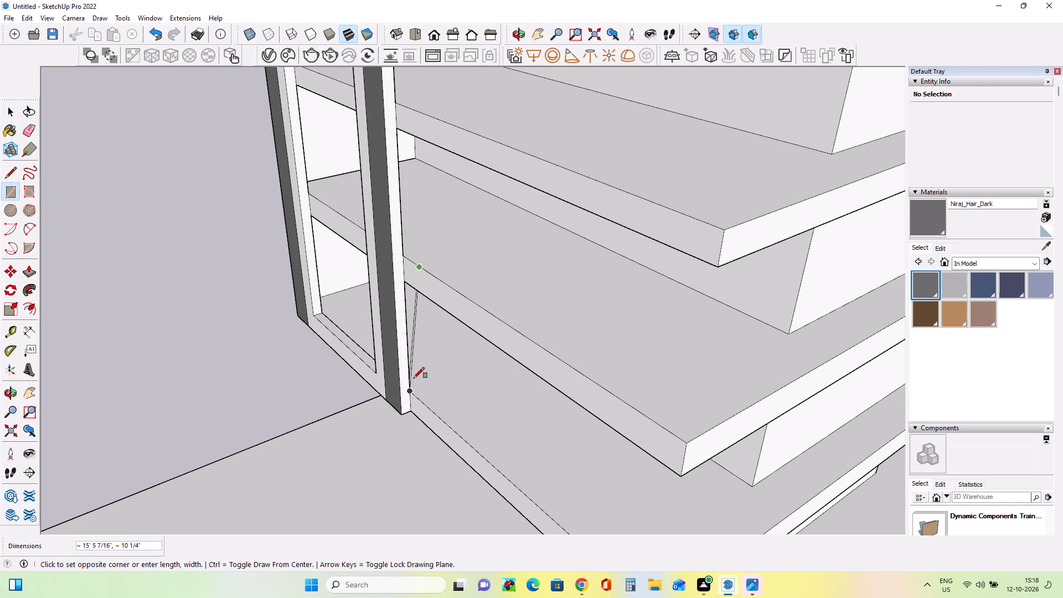
middle_drag(455, 378, 400, 403)
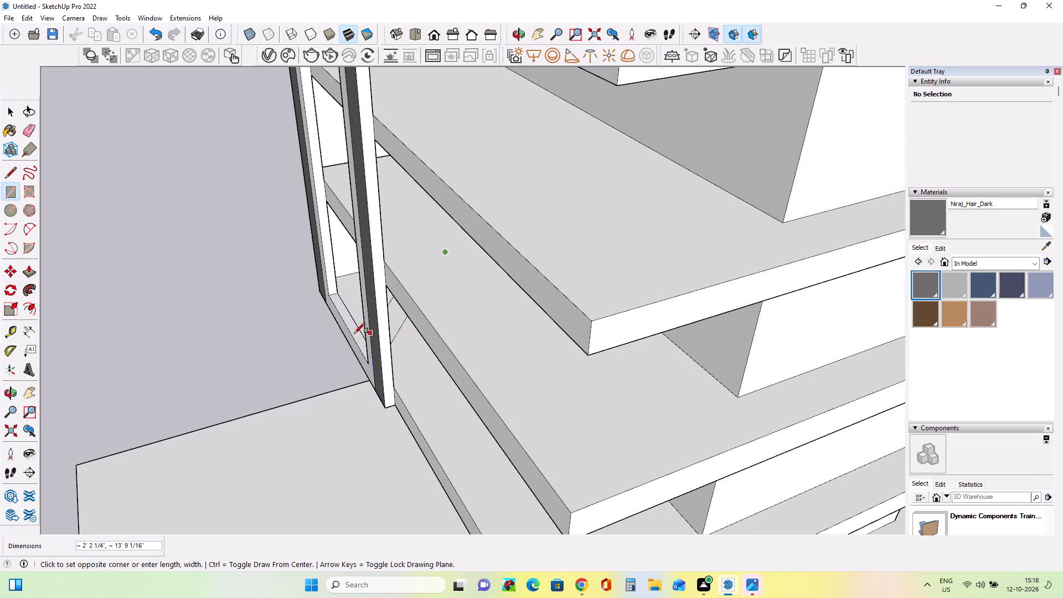
middle_drag(354, 333, 742, 310)
middle_drag(436, 359, 629, 379)
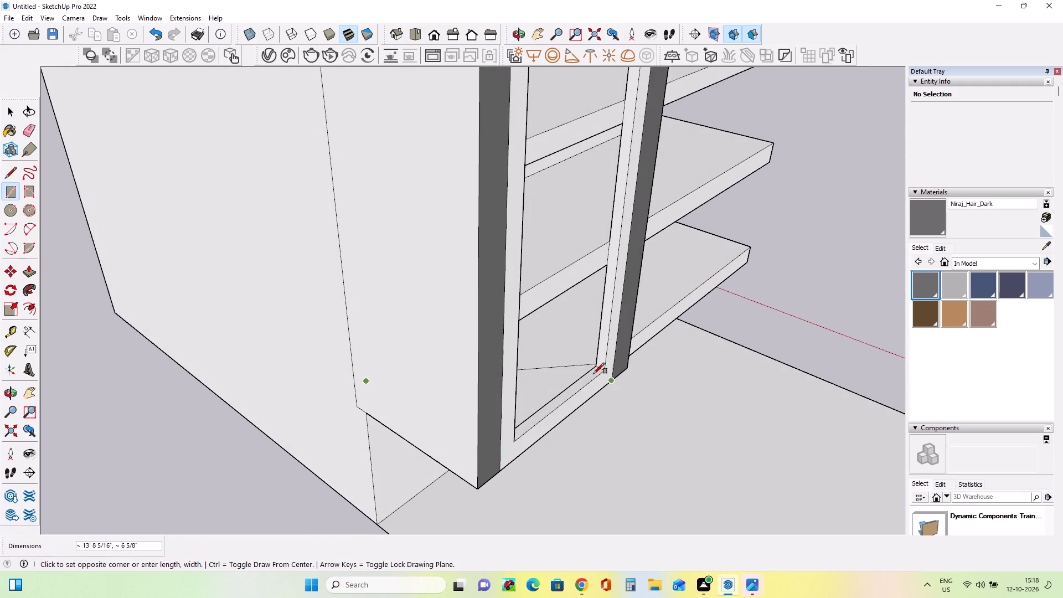
click(587, 360)
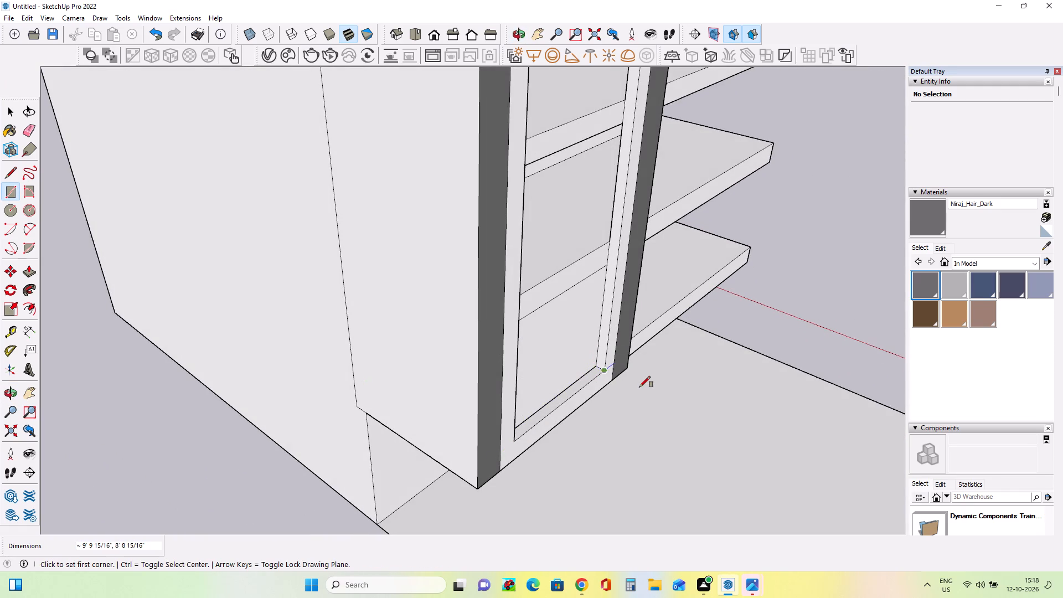
Delete the vertical face filling the lowest opening of the frame between the corner and mid-strip columns.
middle_drag(652, 390, 368, 358)
middle_click(368, 358)
middle_drag(581, 385, 370, 359)
middle_drag(453, 355, 495, 369)
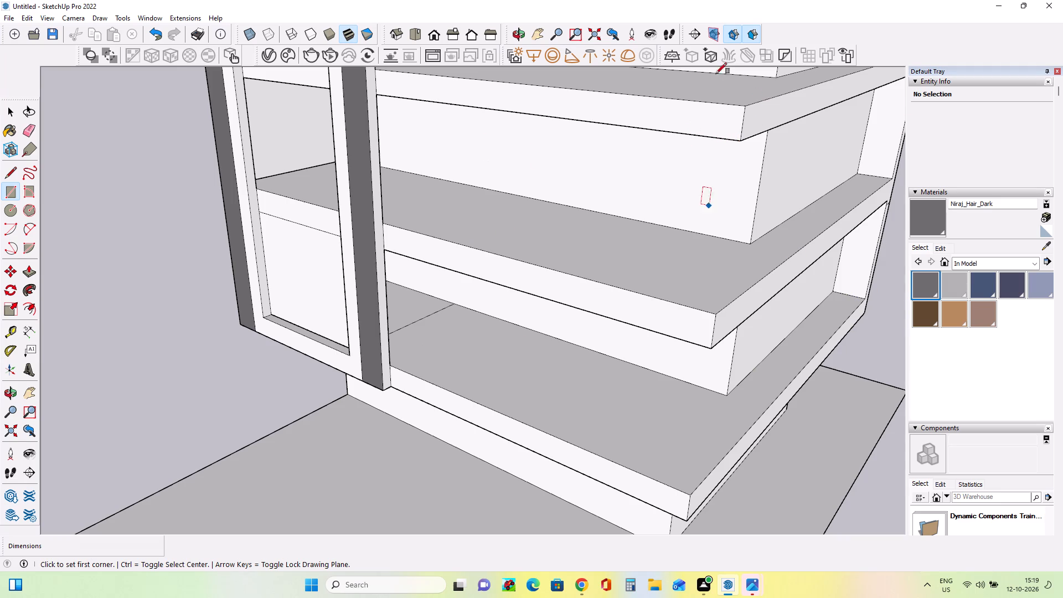
click(13, 114)
click(320, 306)
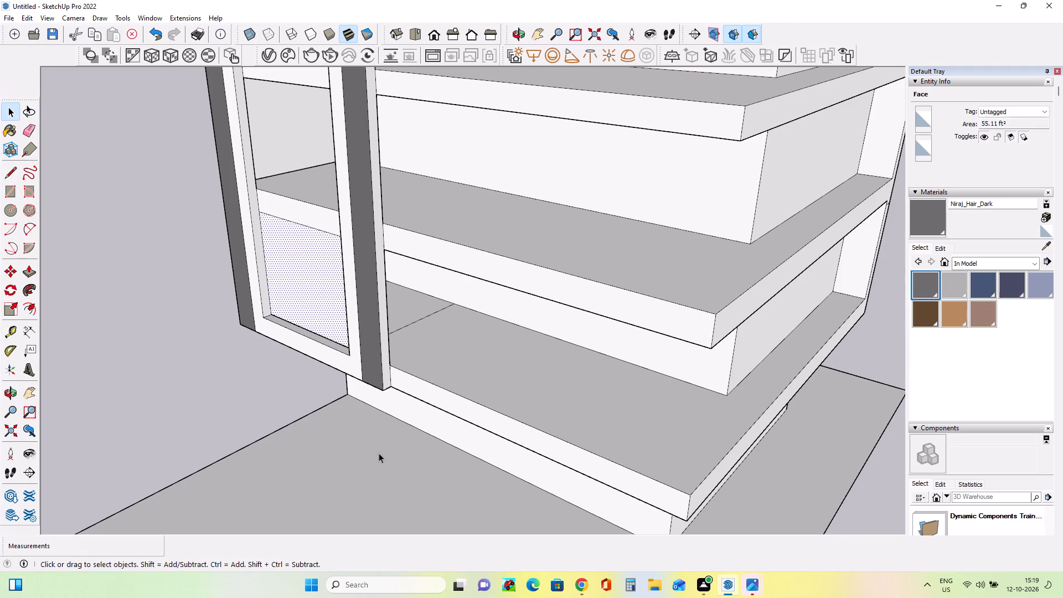
key(Delete)
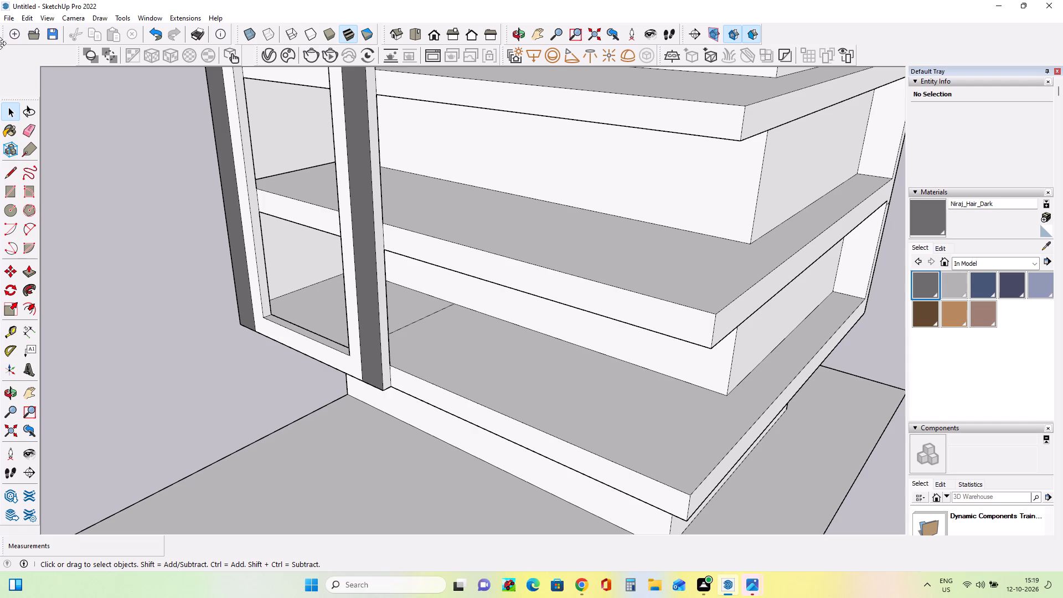
Push/Pull the rectangle on the lowest floor slab upward about 6' 9 1/16" to the slab above.
right_click(325, 257)
middle_drag(326, 259, 375, 274)
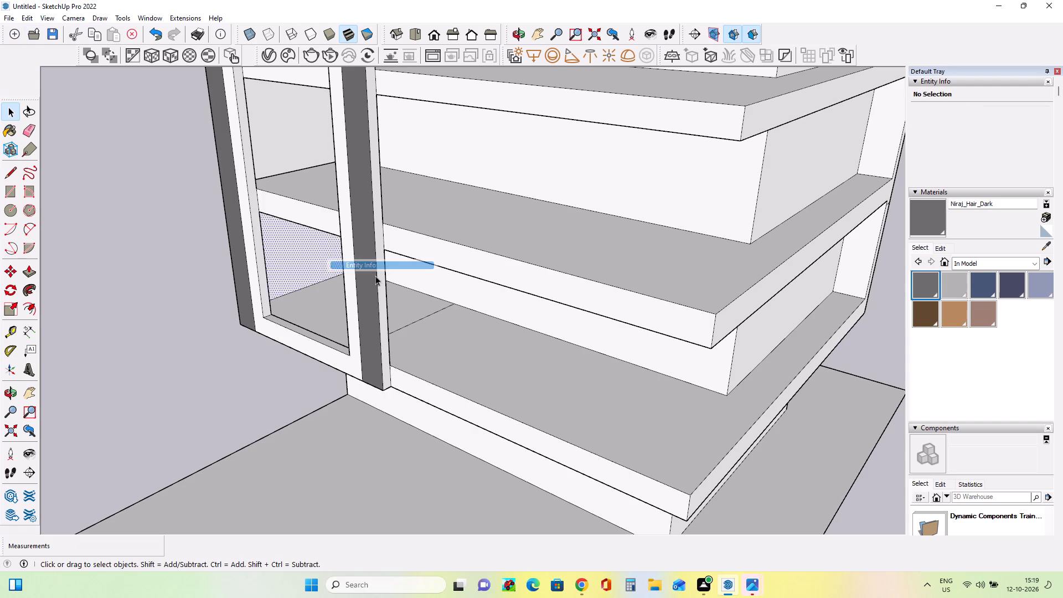
middle_drag(420, 300, 440, 319)
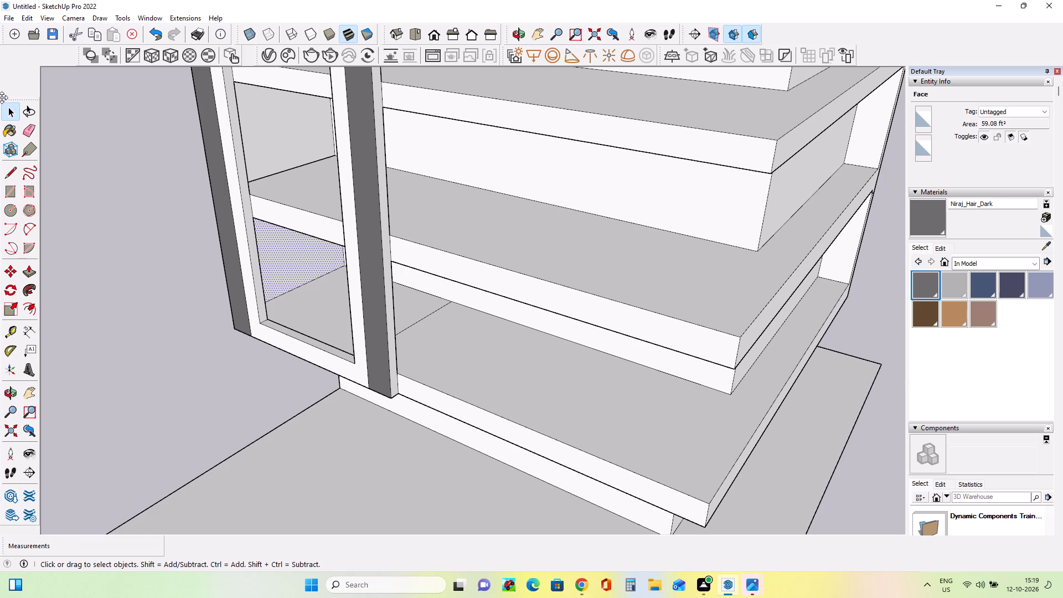
click(3, 110)
click(11, 112)
click(308, 318)
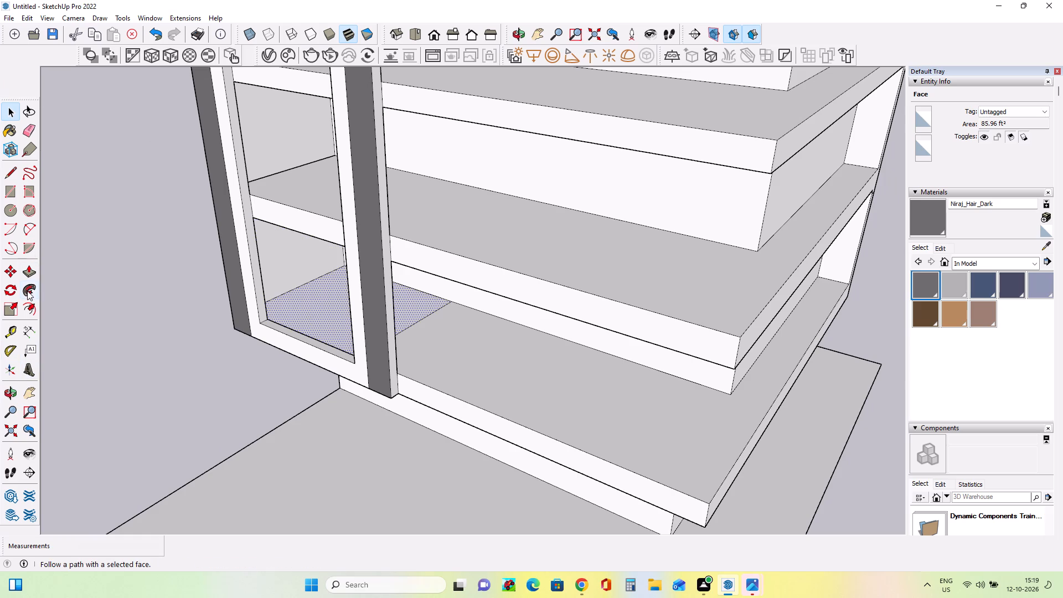
click(29, 271)
click(317, 316)
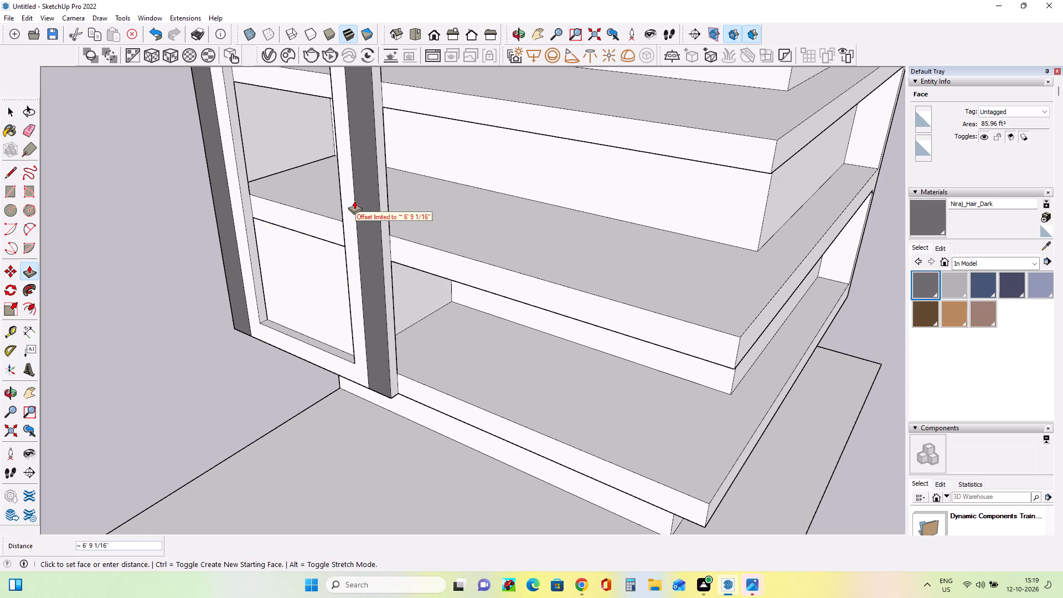
click(354, 198)
Draw a rectangle about 9' 9 15/16" by 8' 8 15/16" on the second slab from the bottom, filling the bay behind the frame.
middle_drag(530, 308, 536, 350)
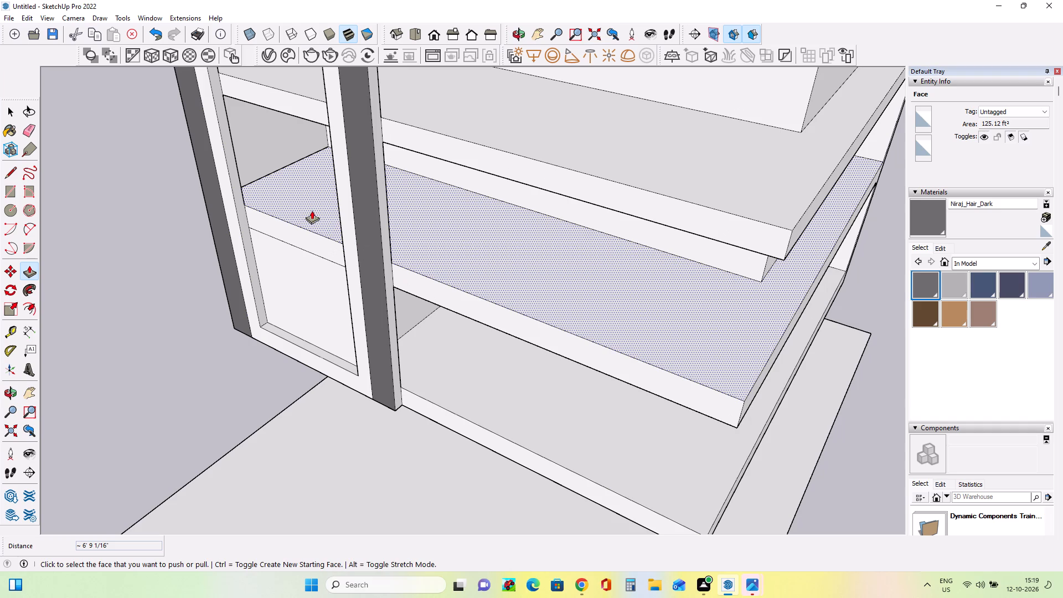
middle_drag(352, 252, 598, 209)
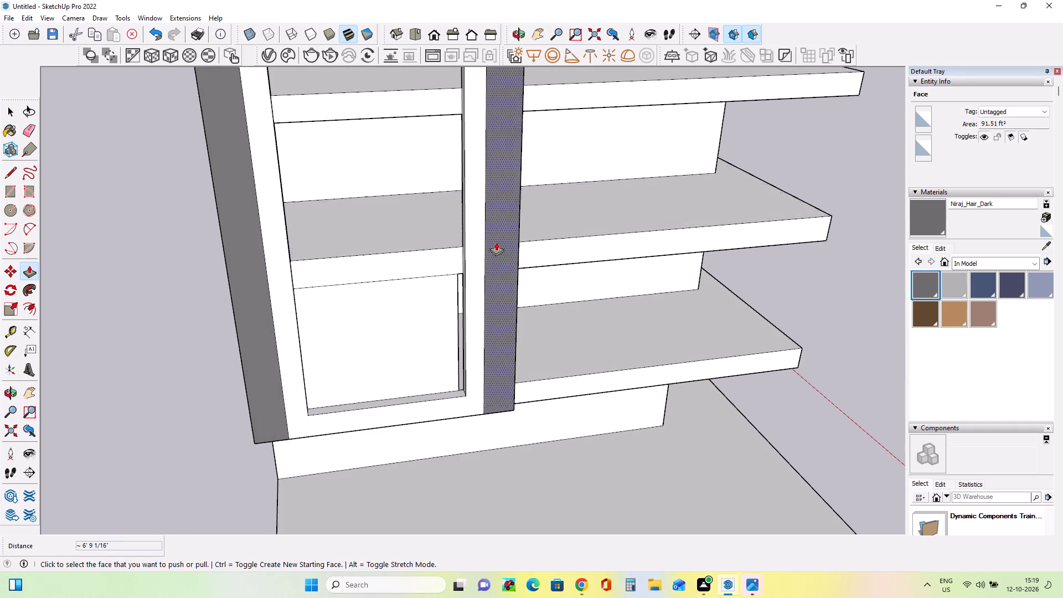
middle_drag(483, 265, 487, 283)
click(11, 200)
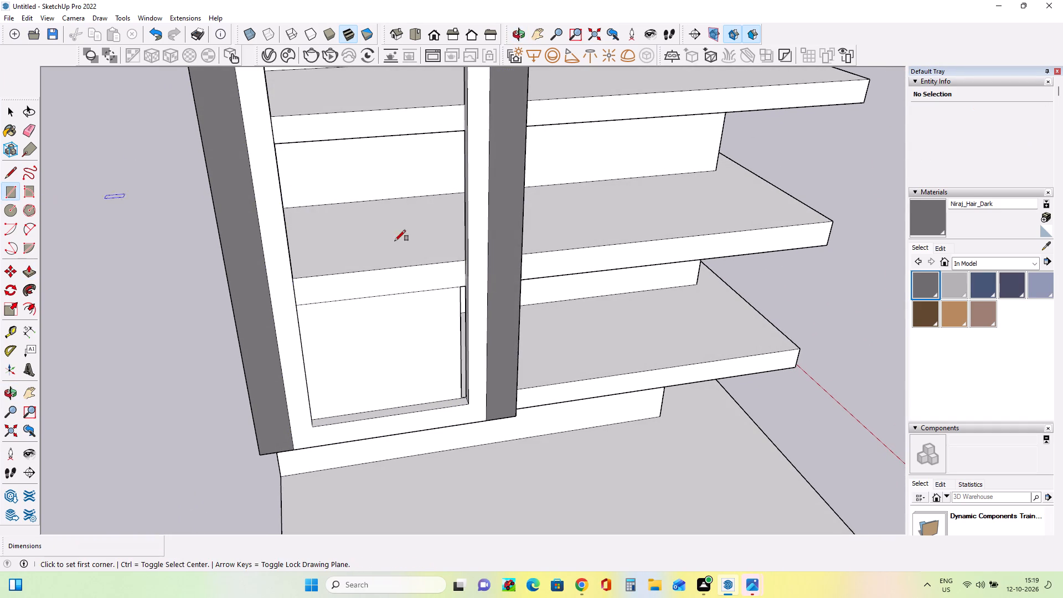
click(458, 260)
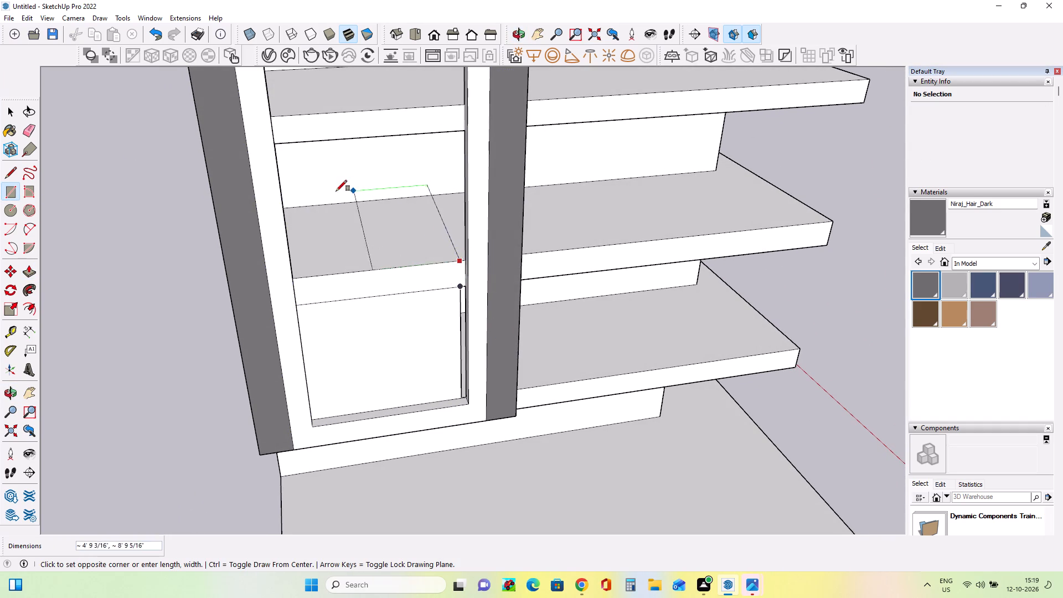
middle_drag(333, 202, 267, 286)
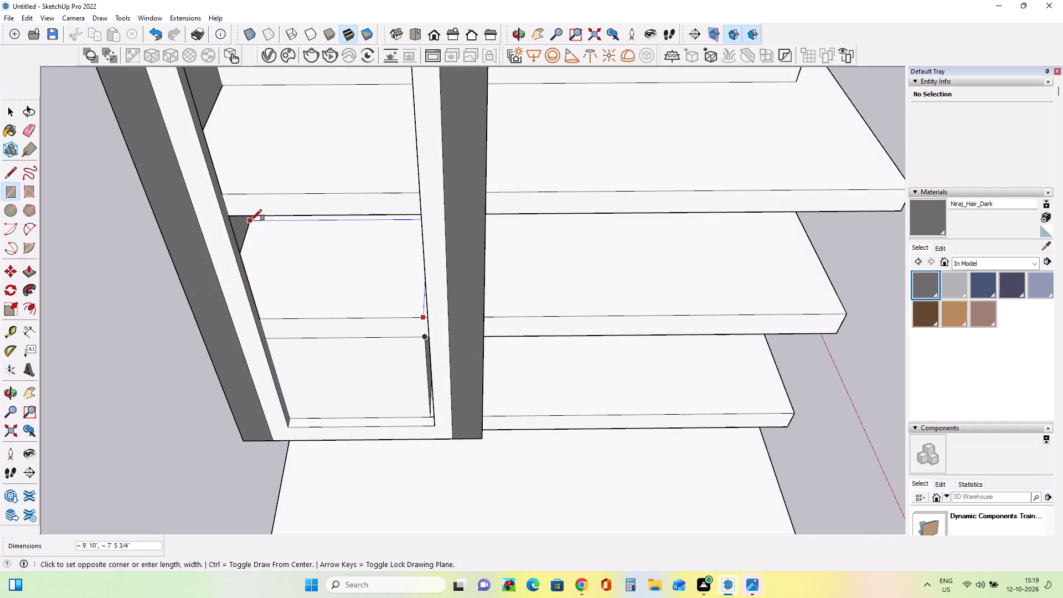
middle_drag(251, 220, 257, 182)
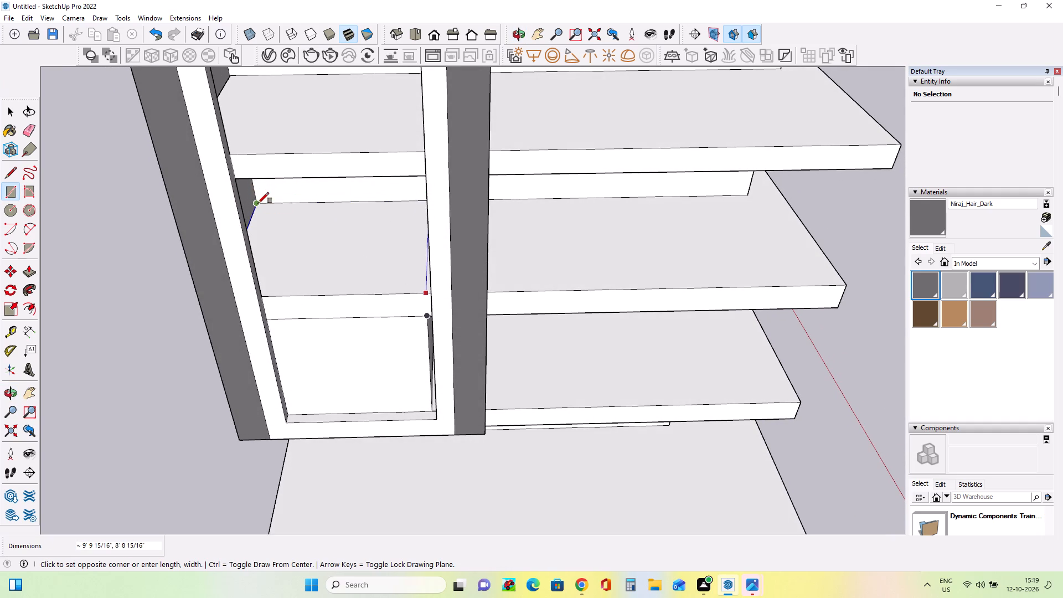
click(258, 203)
Delete the vertical face filling the frame's second opening from the bottom, between the corner and mid-strip columns.
click(11, 114)
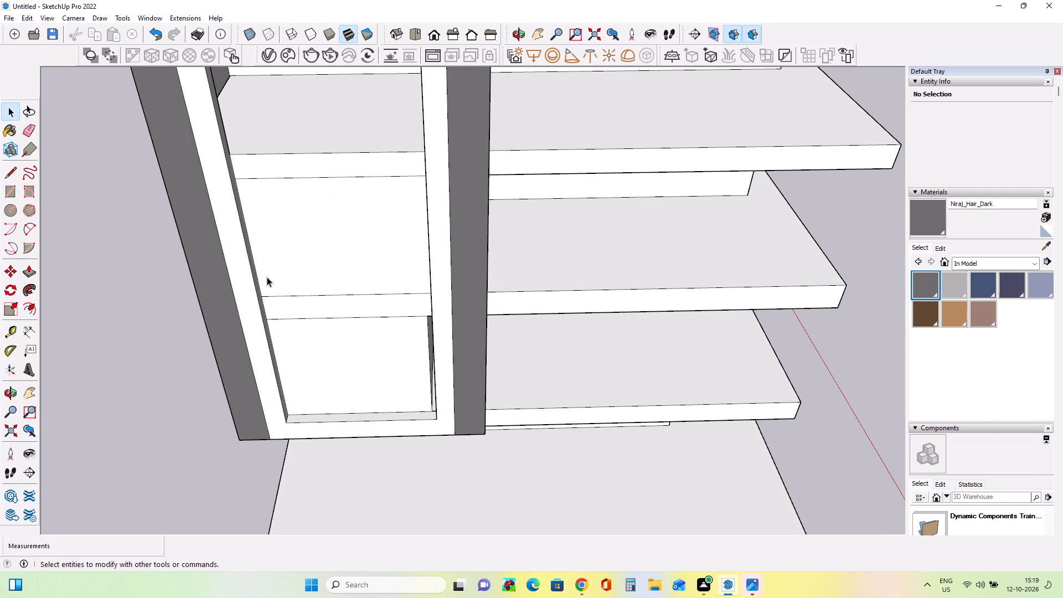
click(293, 283)
key(Delete)
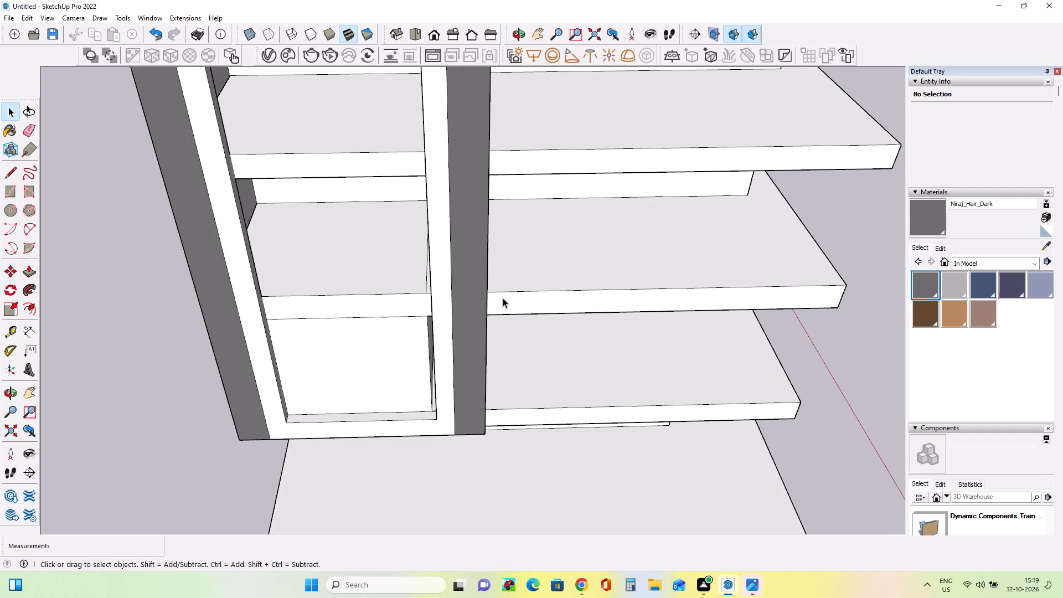
Push/Pull the rectangle on the second slab from the bottom upward about 6' 4 7/16" to the slab above.
middle_drag(505, 298, 532, 347)
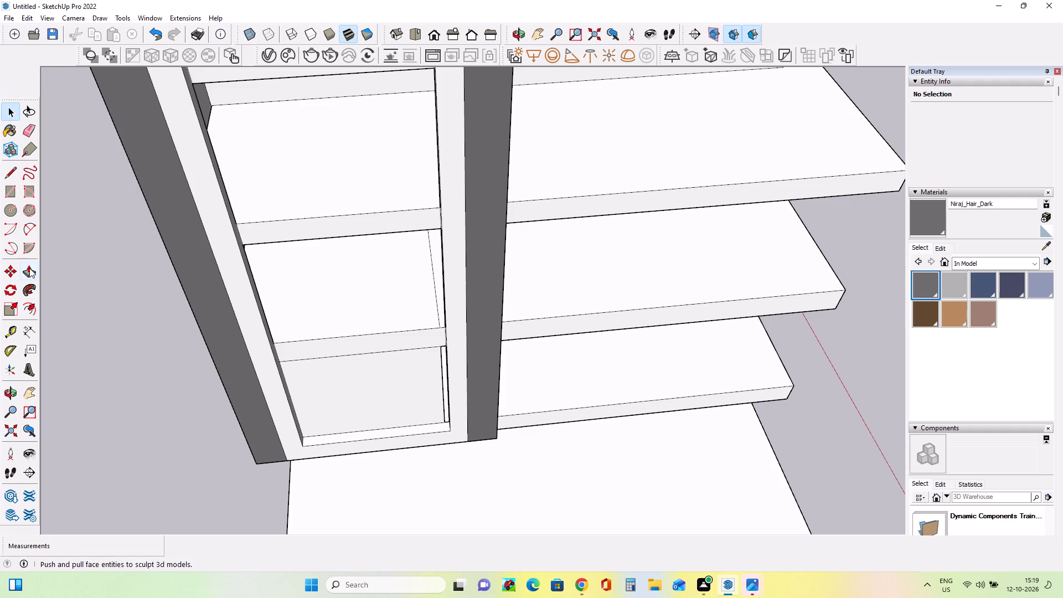
click(29, 268)
click(385, 318)
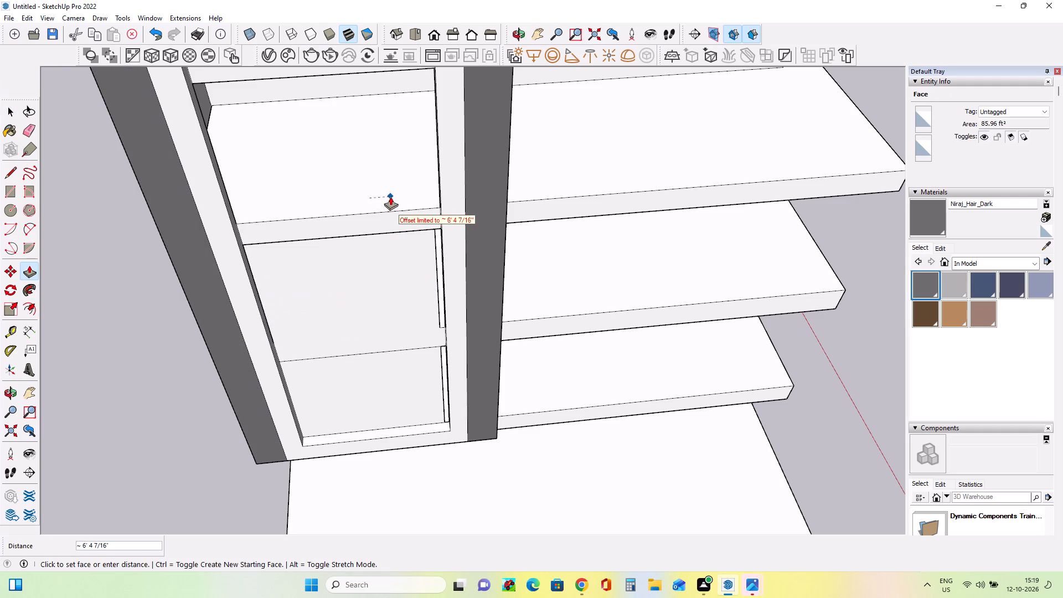
click(390, 197)
Draw a rectangle about 9' 8 15/16" by 8' 8 15/16" on the third slab from the bottom, filling the bay behind the frame.
middle_drag(462, 328, 445, 335)
scroll(445, 336, down, 3)
middle_drag(388, 259, 374, 190)
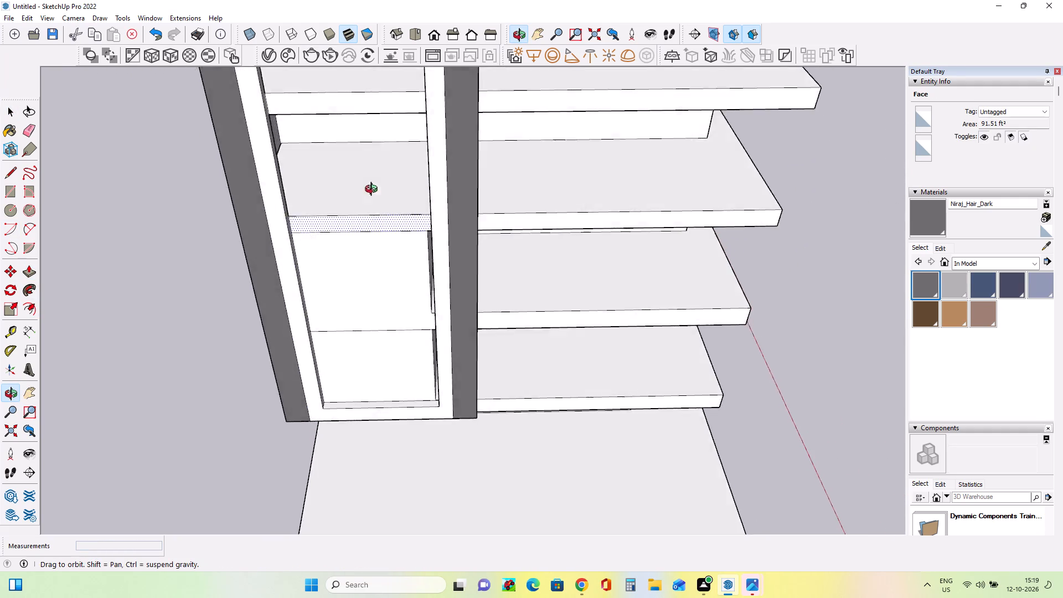
middle_drag(374, 190, 430, 56)
middle_drag(457, 174, 387, 444)
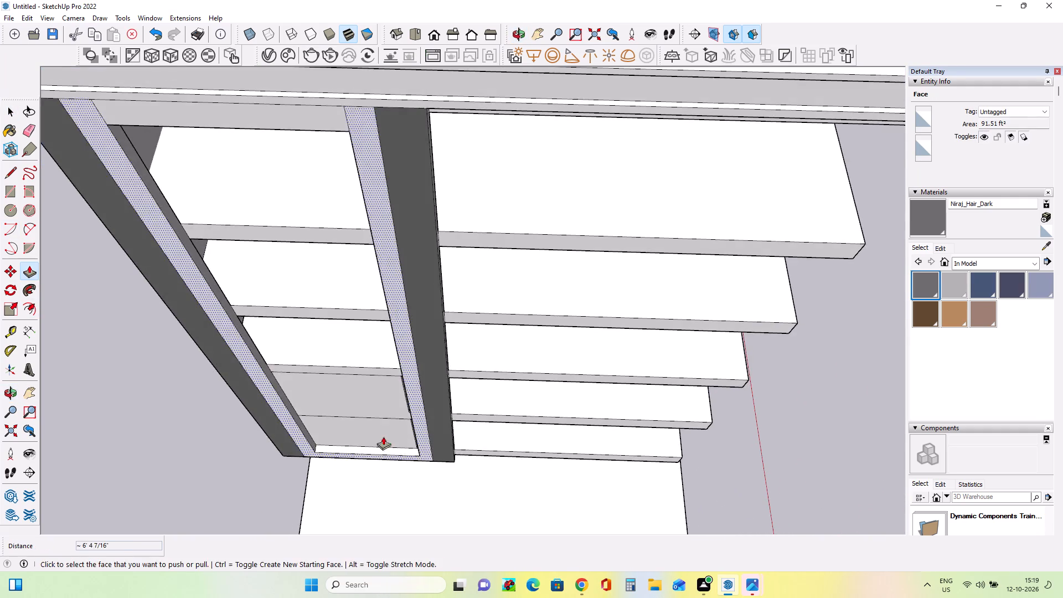
middle_drag(393, 368, 421, 293)
scroll(363, 277, up, 2)
middle_drag(367, 293, 396, 240)
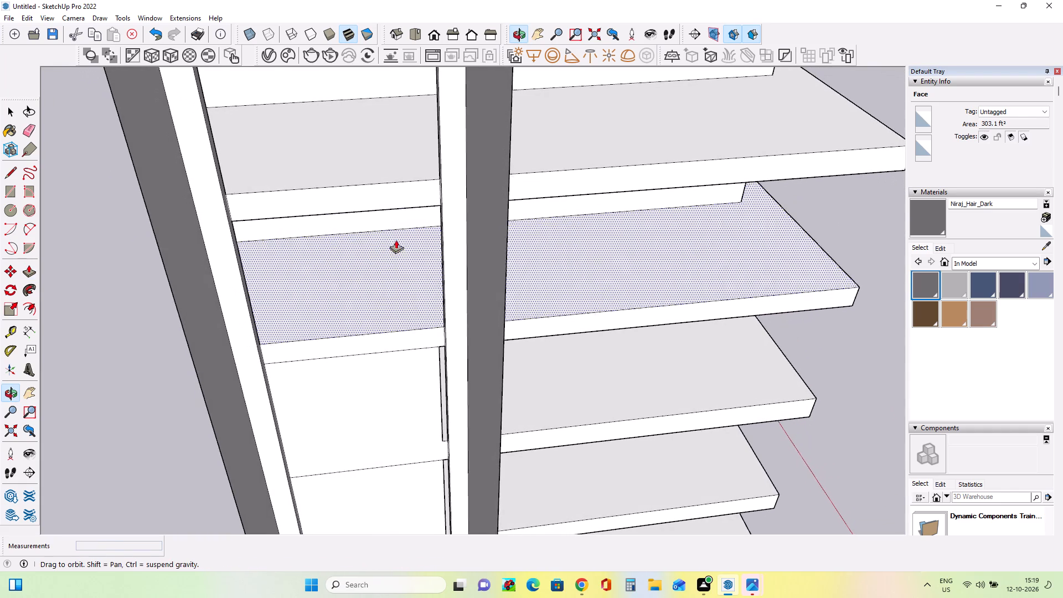
click(16, 189)
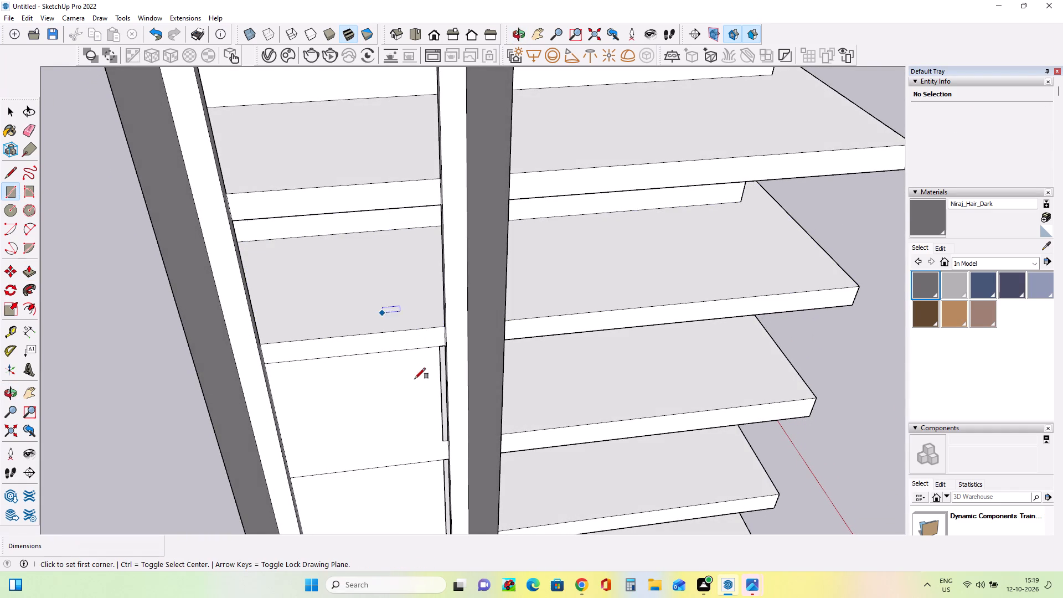
click(437, 326)
scroll(331, 279, up, 1)
middle_drag(331, 282, 236, 286)
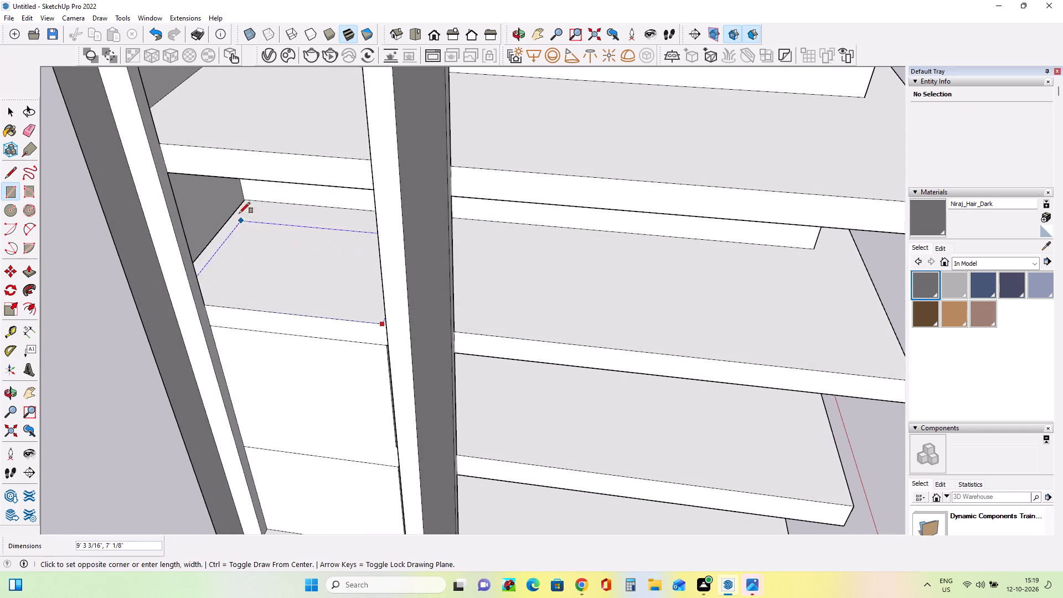
click(242, 204)
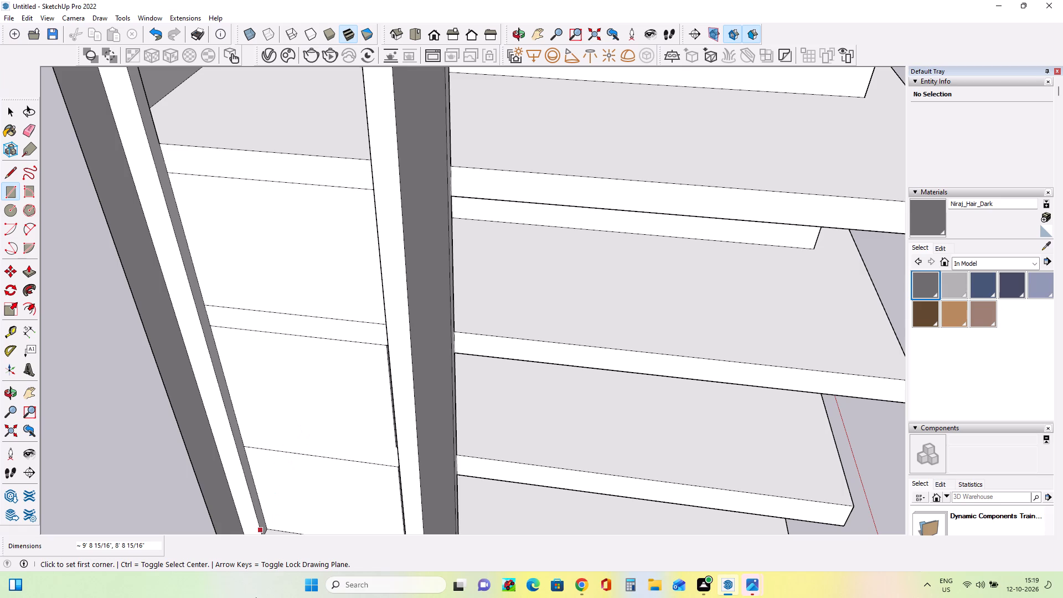
Delete the vertical face filling the frame's third opening from the bottom, between the corner and mid-strip columns.
middle_drag(331, 597, 531, 590)
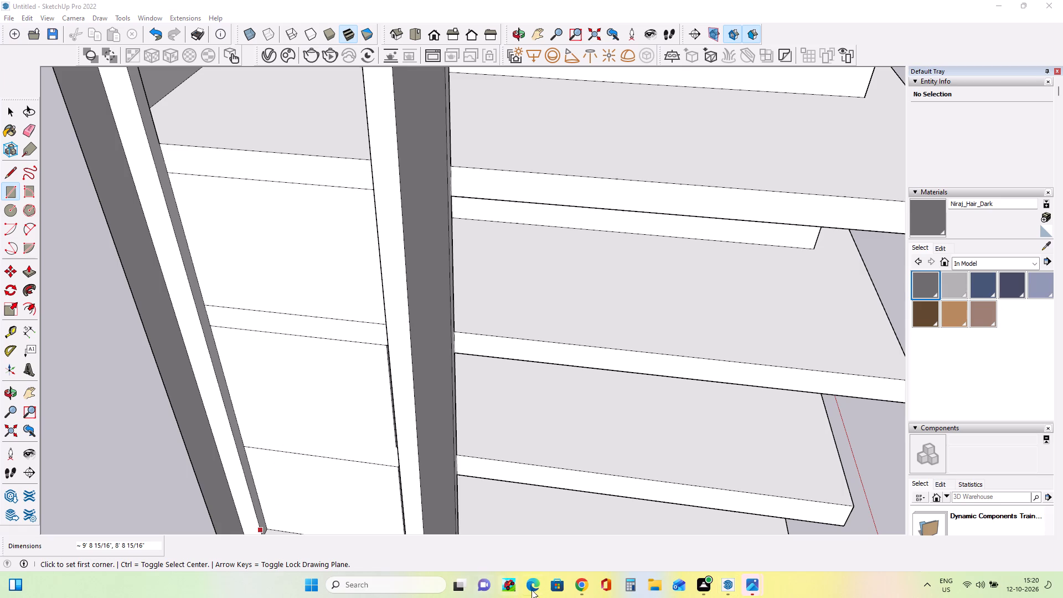
middle_drag(531, 590, 533, 589)
click(7, 117)
click(323, 306)
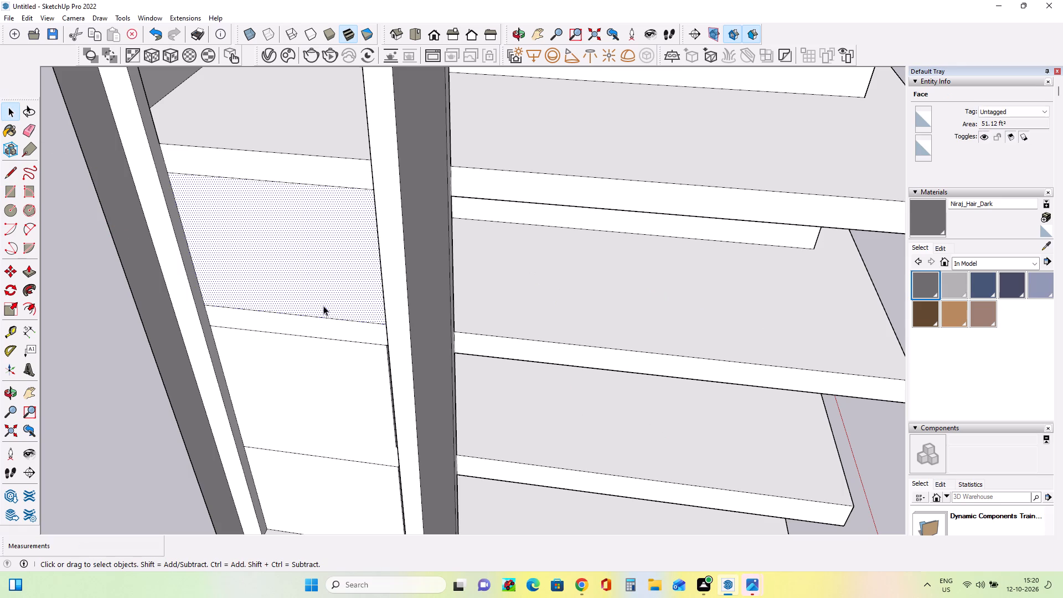
key(Delete)
Push/Pull the rectangle on the third slab from the bottom upward about 6' 3 3/16" to the slab above.
middle_drag(326, 308, 488, 288)
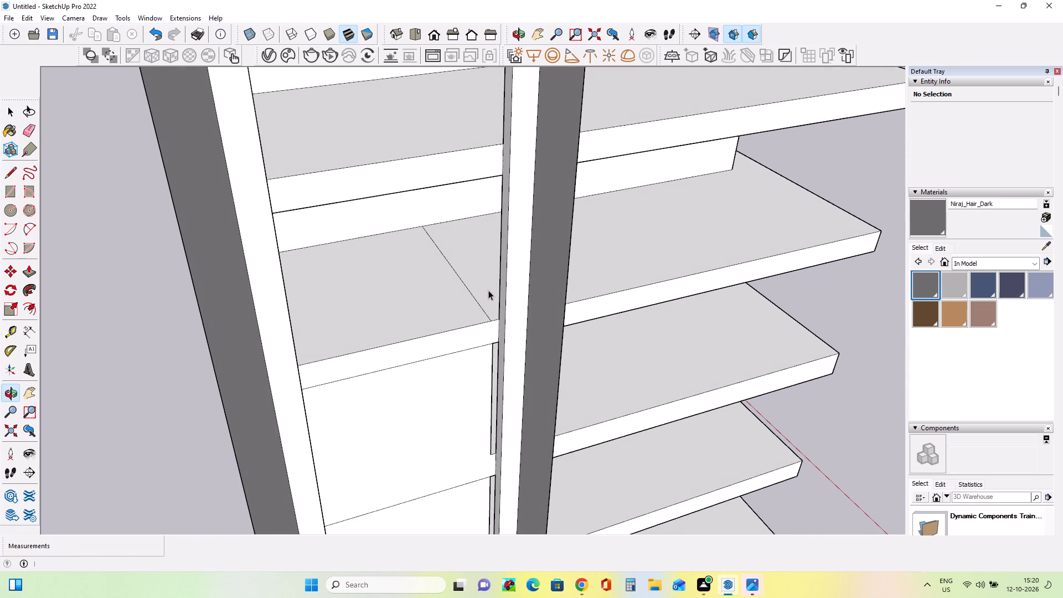
click(27, 270)
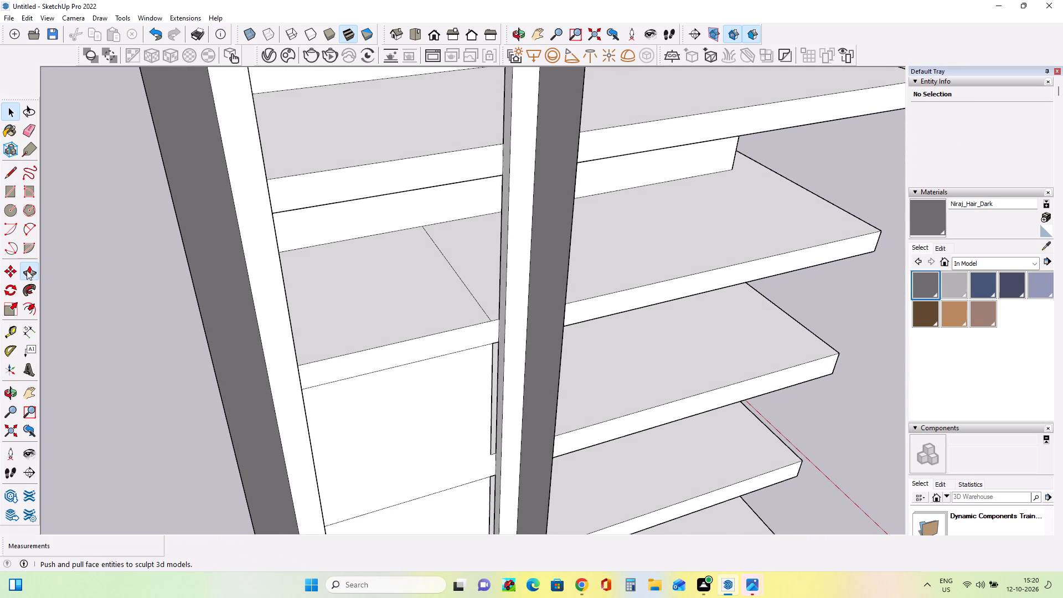
click(441, 318)
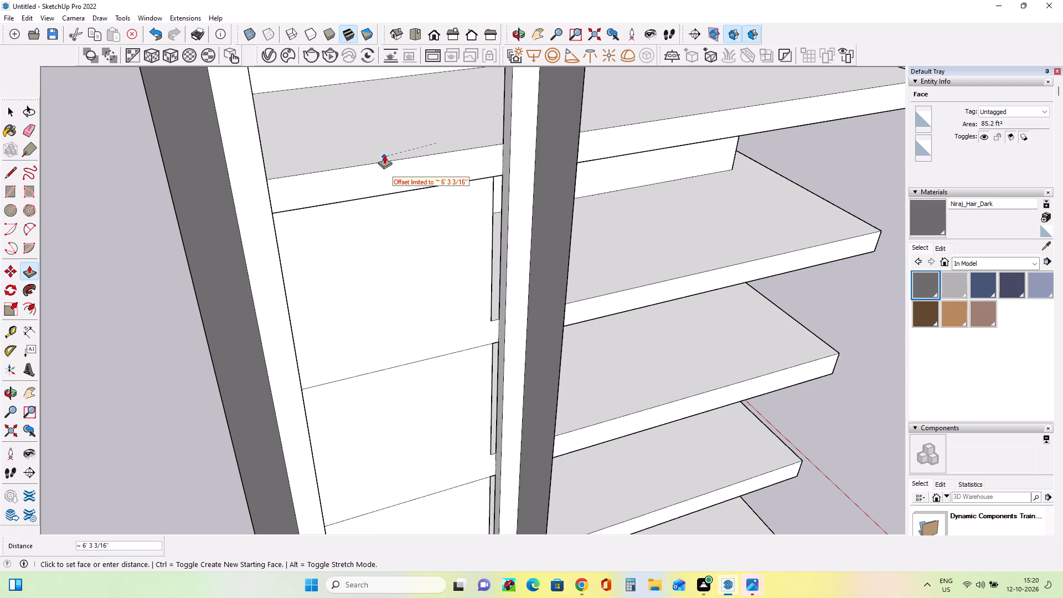
click(384, 155)
Examine the filled lower bays and compare the frame's columns and openings with the framed facade bay in the reference photo.
middle_drag(525, 319, 325, 212)
middle_click(321, 206)
middle_drag(304, 219, 301, 228)
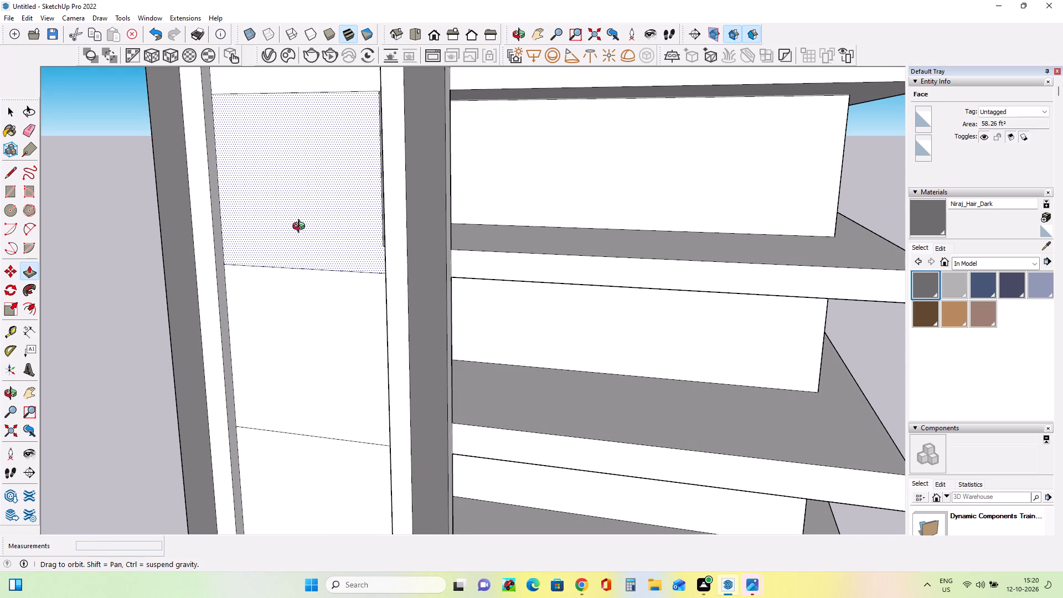
middle_drag(301, 228, 368, 250)
scroll(412, 338, down, 7)
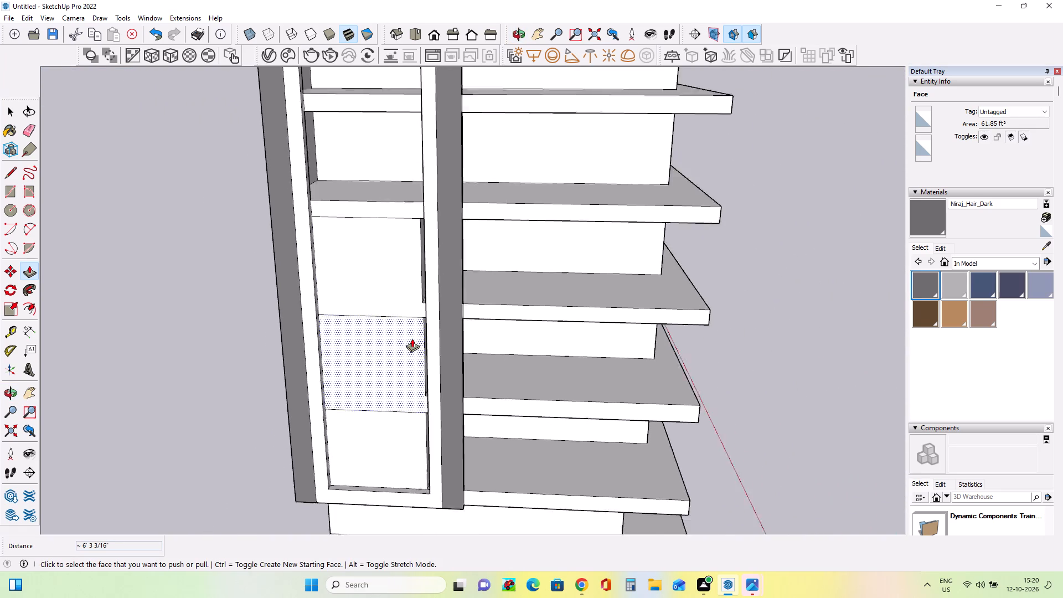
scroll(412, 338, down, 1)
middle_drag(427, 347, 340, 327)
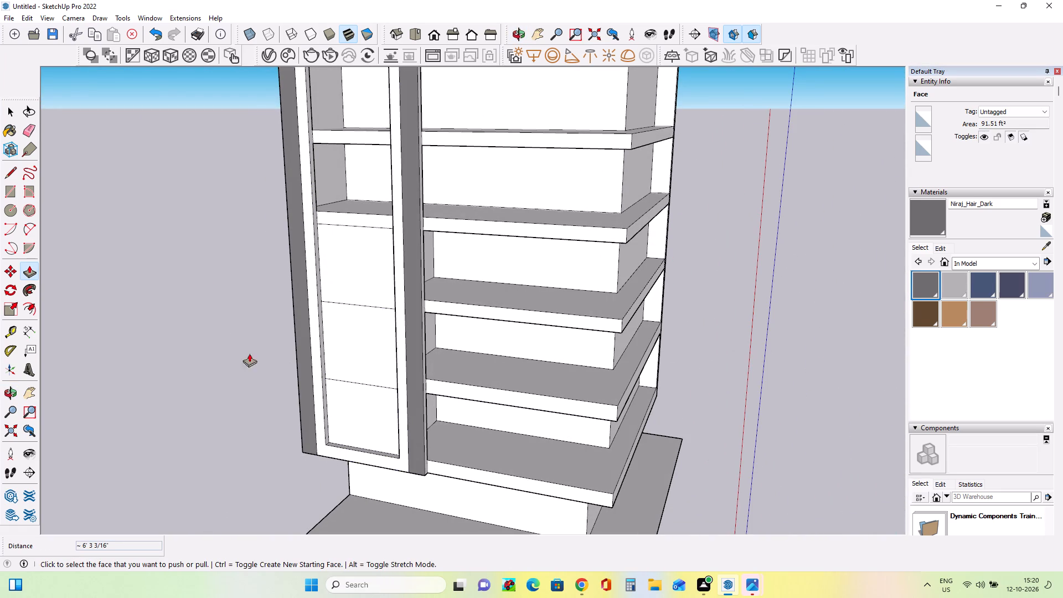
scroll(395, 346, down, 4)
scroll(499, 339, down, 5)
scroll(545, 341, down, 5)
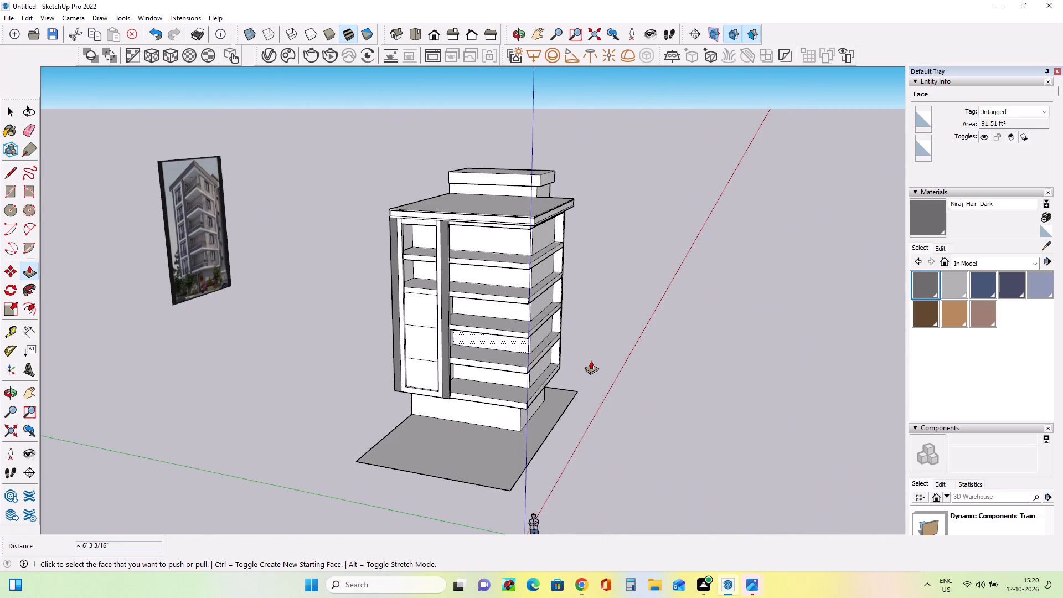
scroll(210, 229, up, 12)
scroll(212, 269, down, 1)
scroll(212, 269, up, 8)
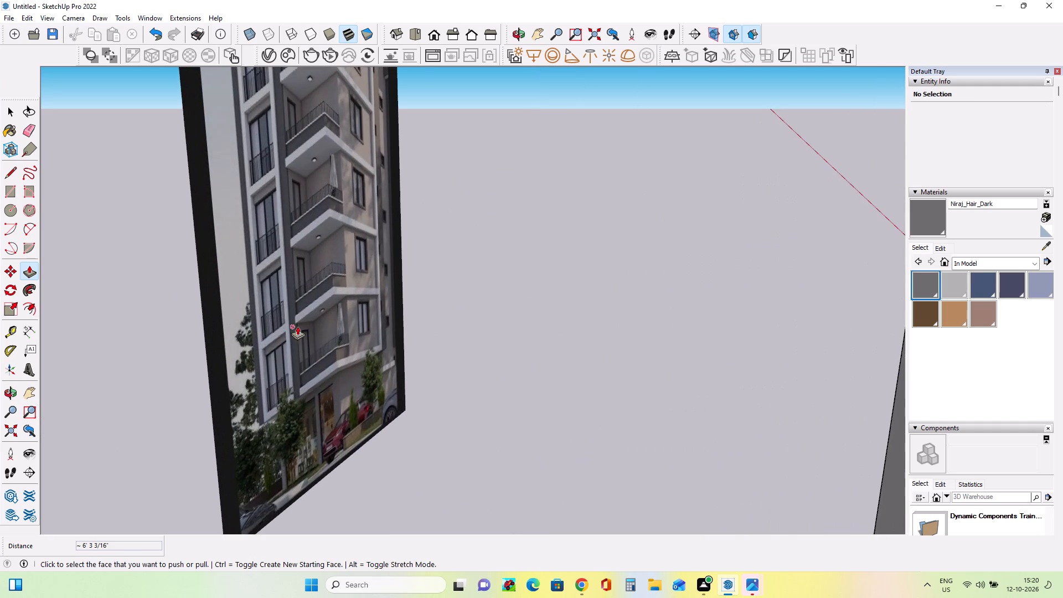
middle_drag(302, 328, 282, 303)
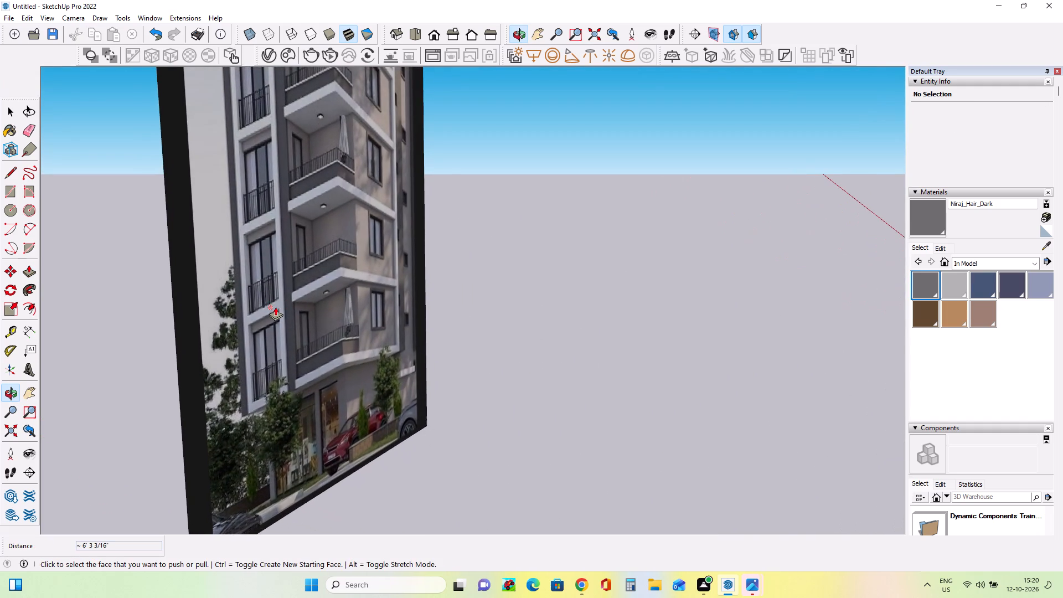
scroll(275, 307, up, 2)
middle_drag(272, 305, 268, 297)
scroll(264, 289, down, 4)
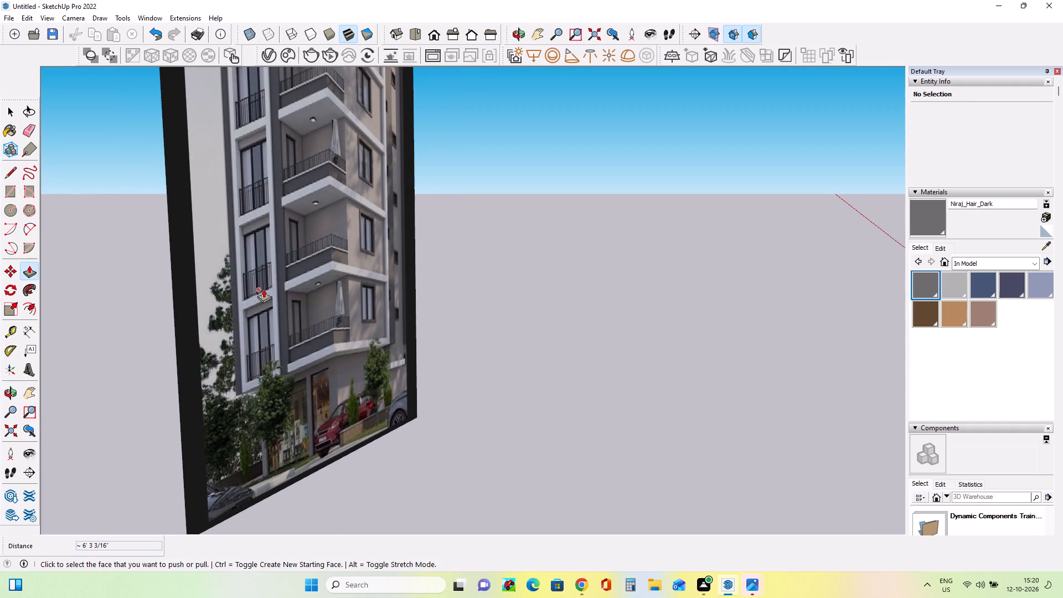
scroll(264, 288, up, 3)
scroll(264, 287, down, 8)
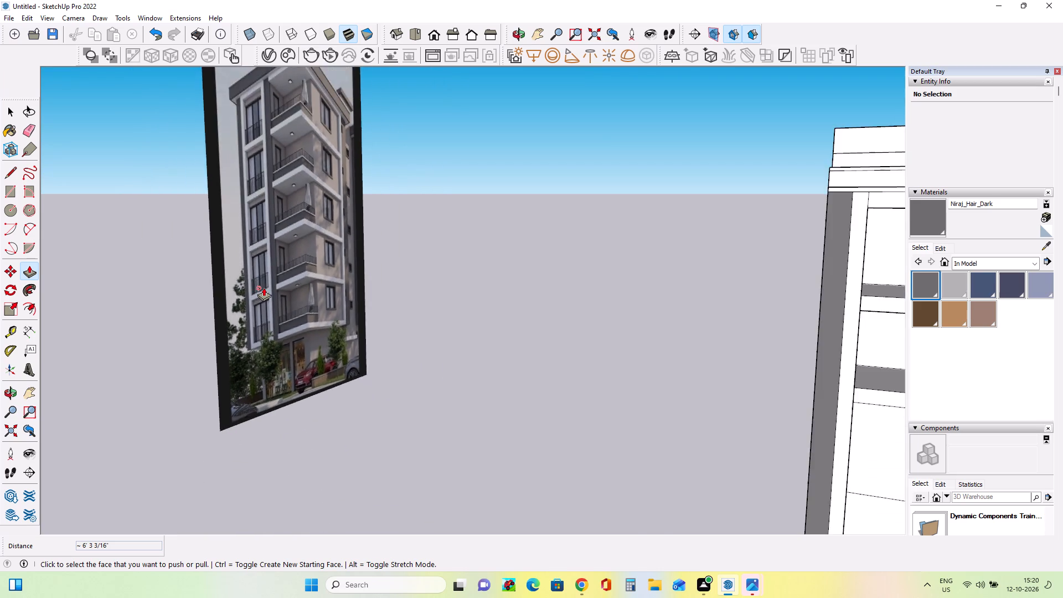
scroll(264, 287, down, 8)
middle_drag(525, 362, 505, 299)
scroll(564, 357, up, 4)
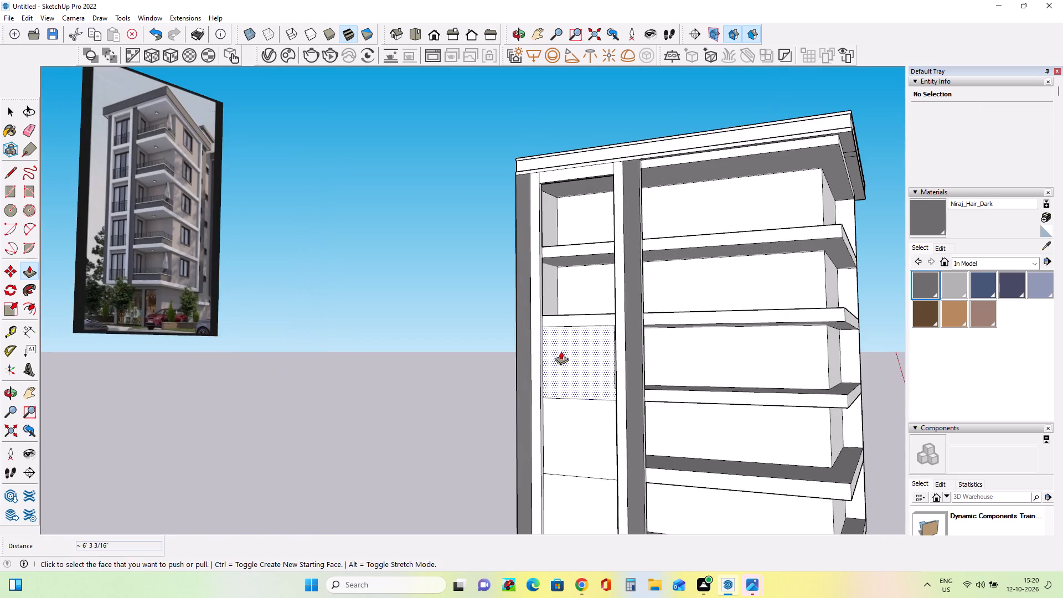
scroll(558, 347, up, 3)
middle_drag(548, 343, 520, 343)
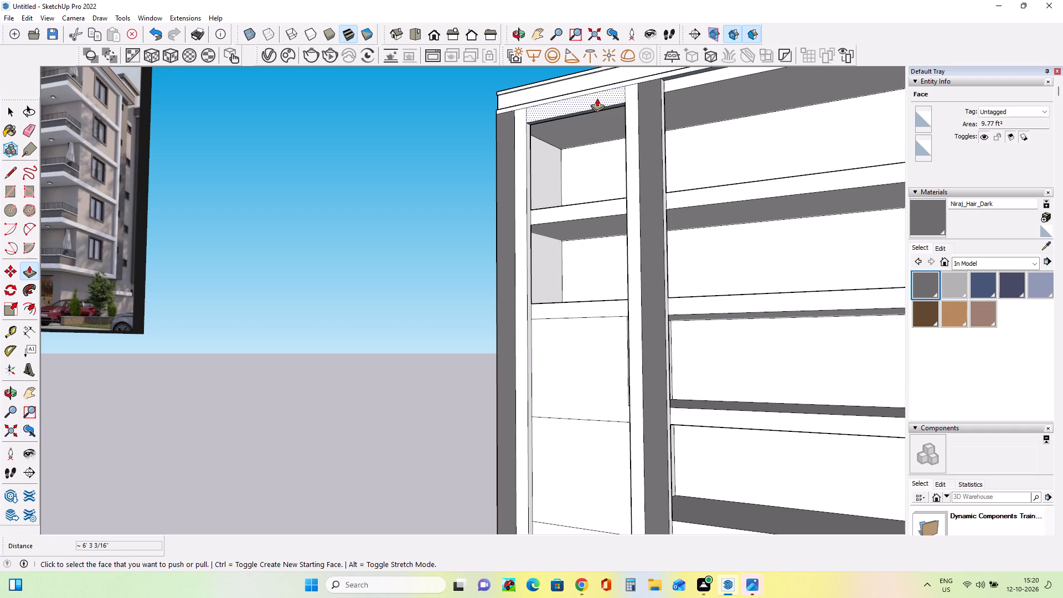
Push/Pull the front face of the white facade frame outward by about 6 11/16".
scroll(508, 276, up, 4)
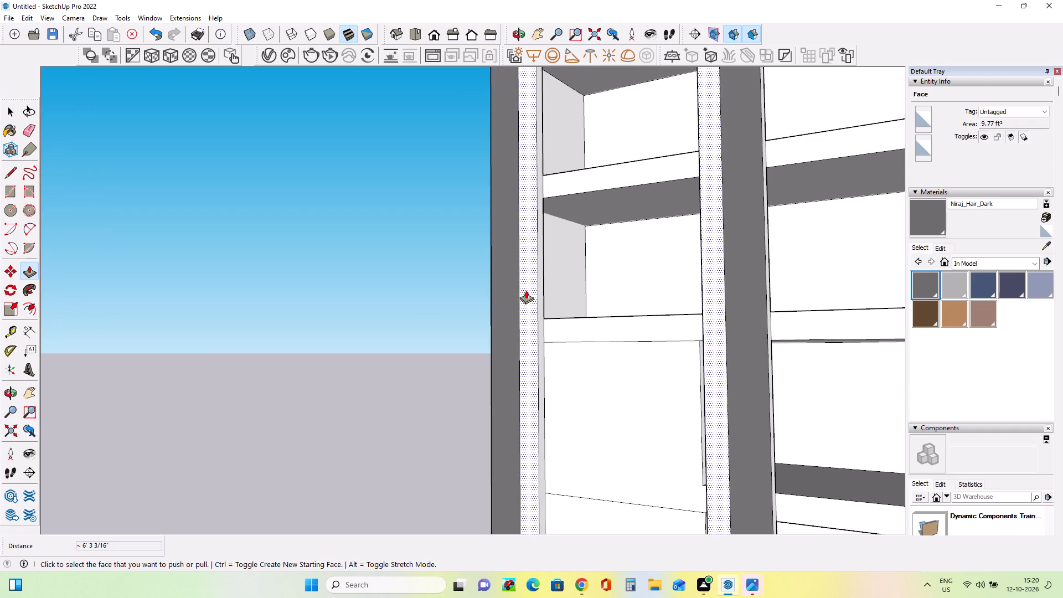
click(526, 290)
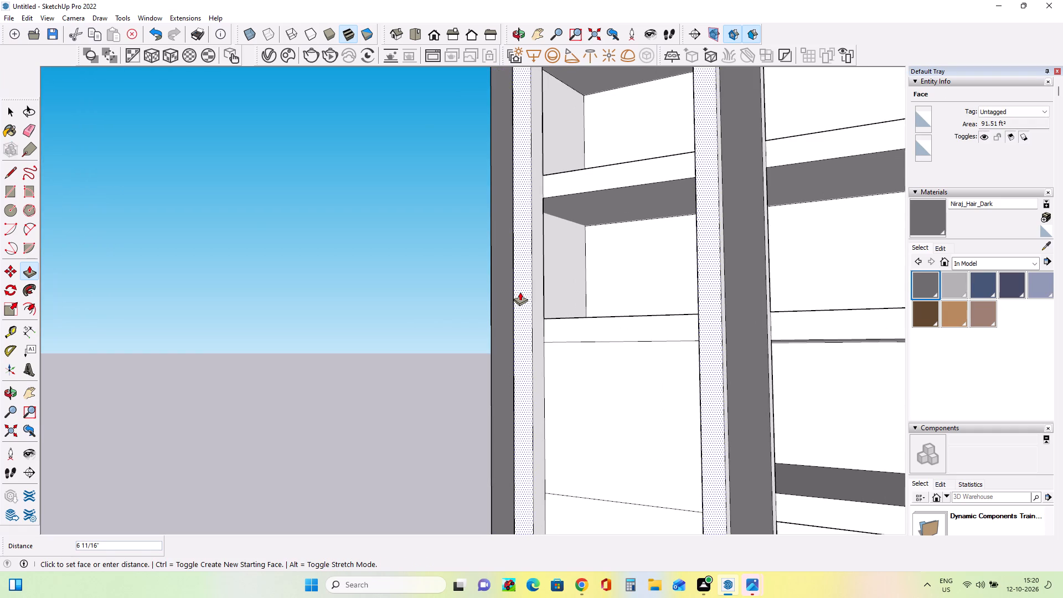
click(520, 292)
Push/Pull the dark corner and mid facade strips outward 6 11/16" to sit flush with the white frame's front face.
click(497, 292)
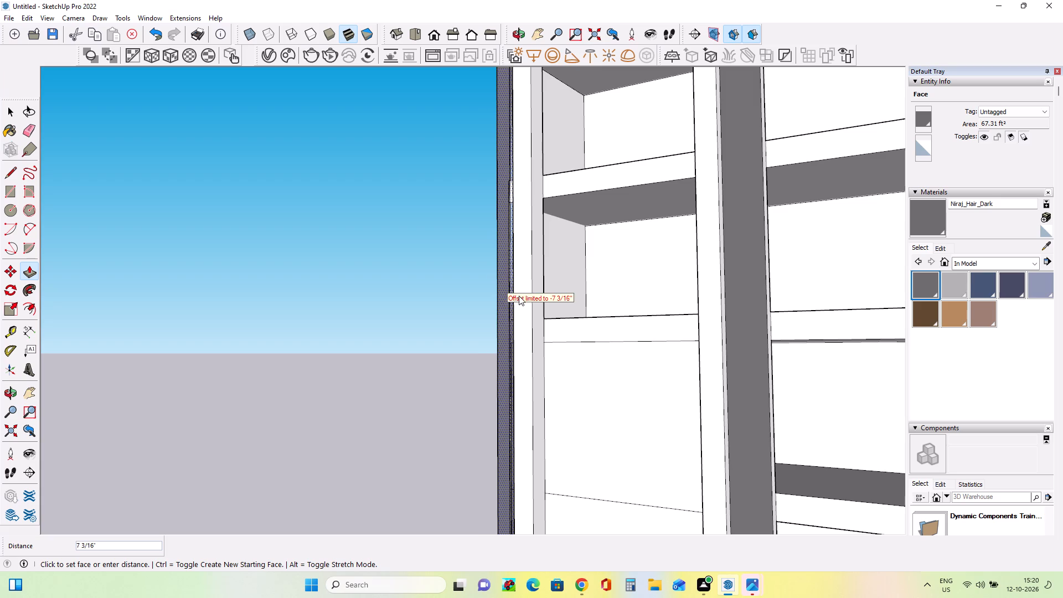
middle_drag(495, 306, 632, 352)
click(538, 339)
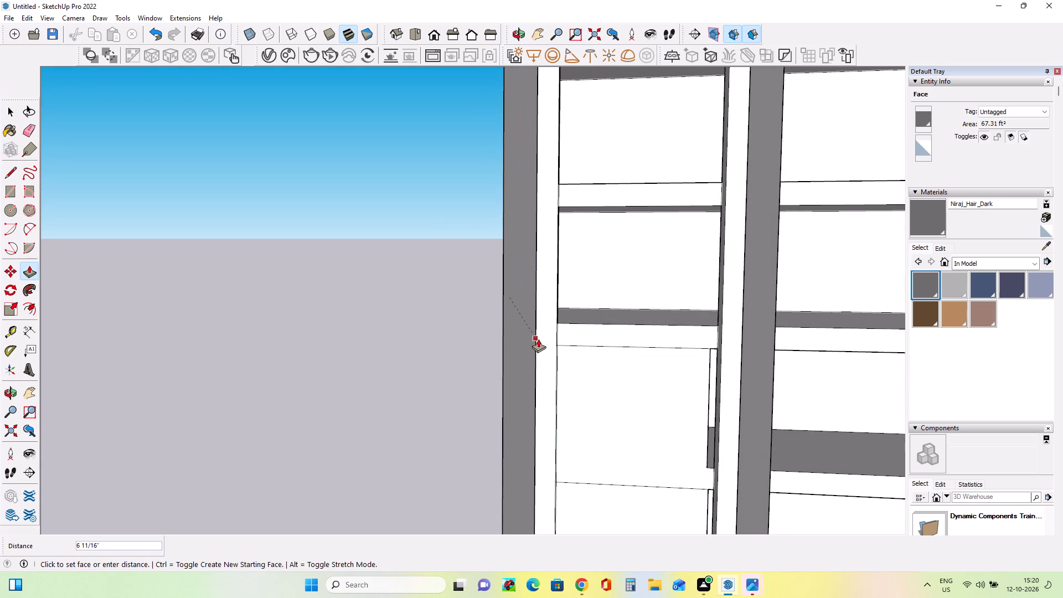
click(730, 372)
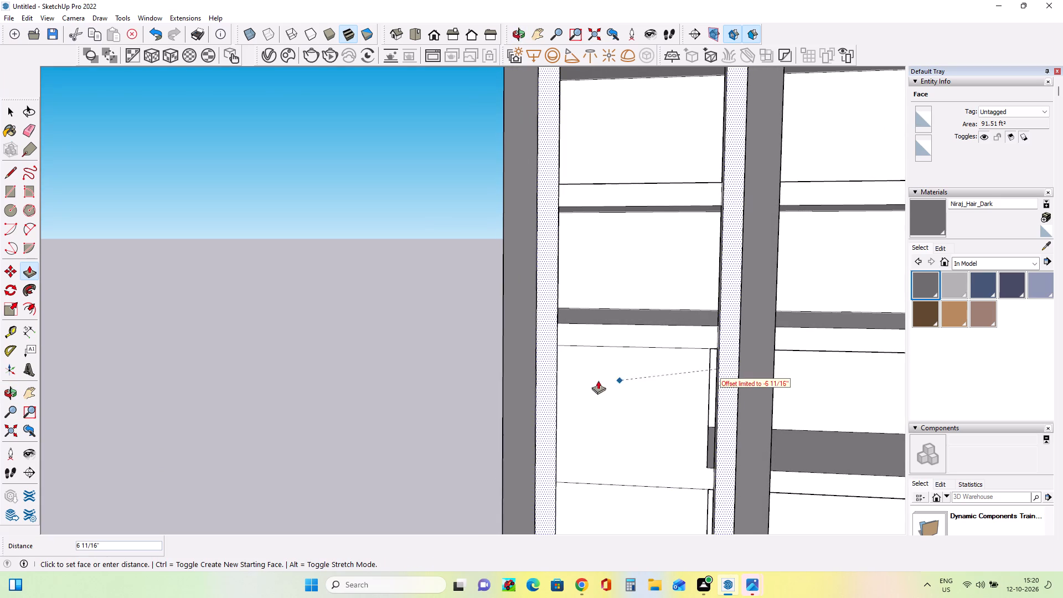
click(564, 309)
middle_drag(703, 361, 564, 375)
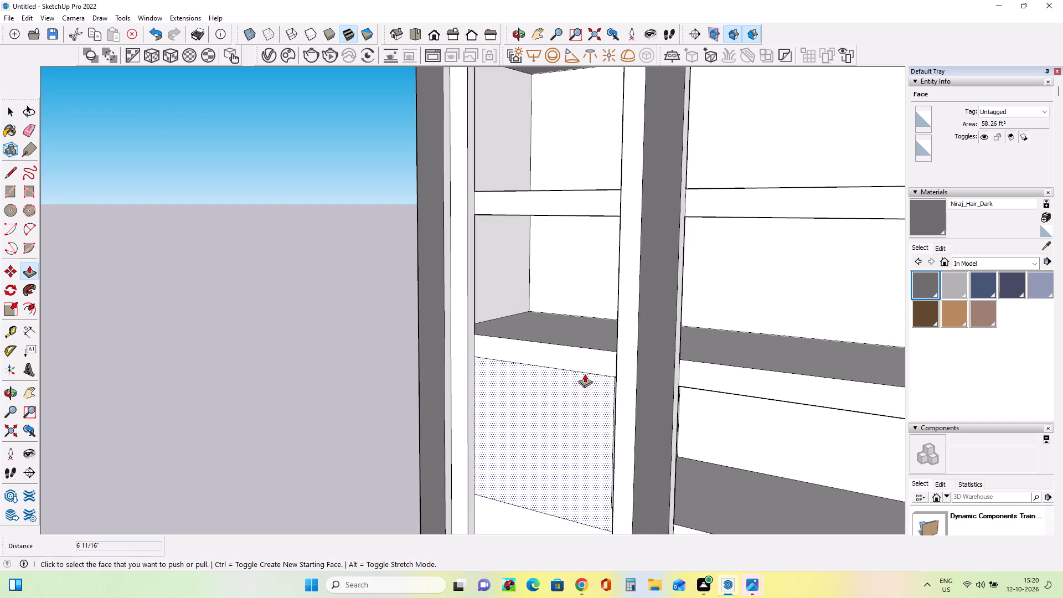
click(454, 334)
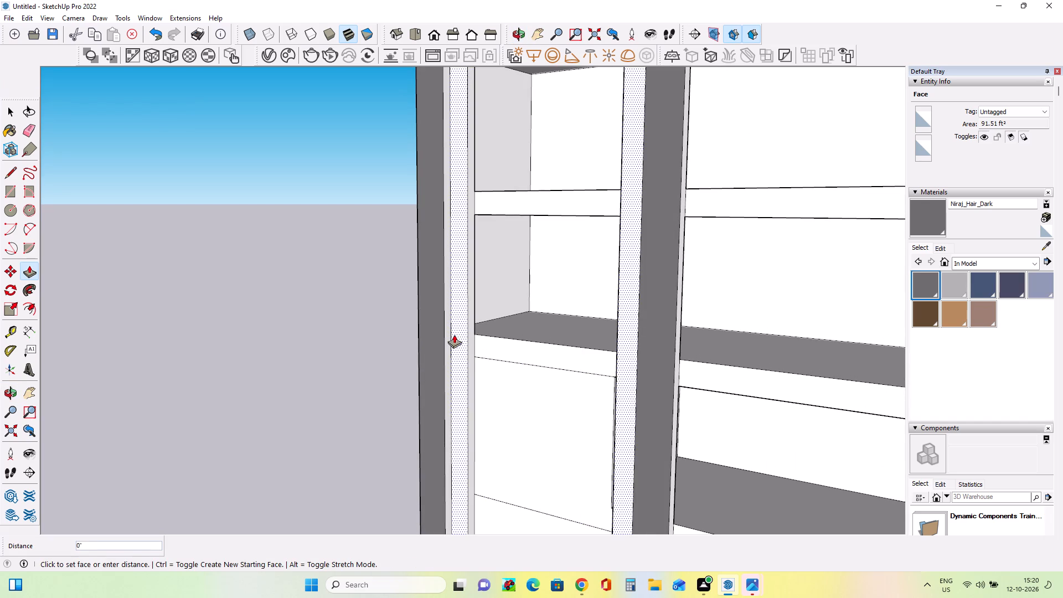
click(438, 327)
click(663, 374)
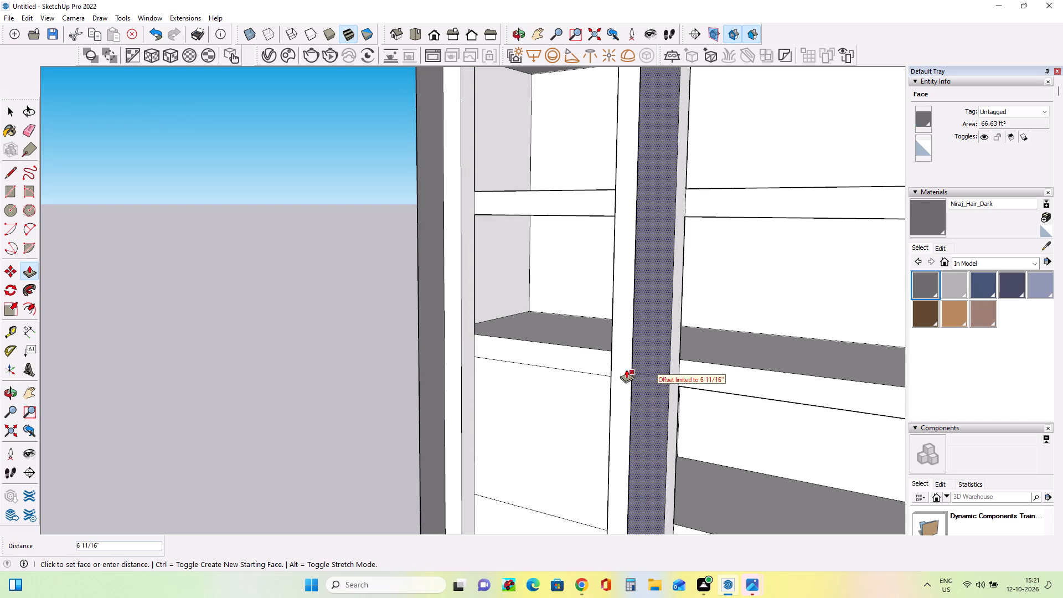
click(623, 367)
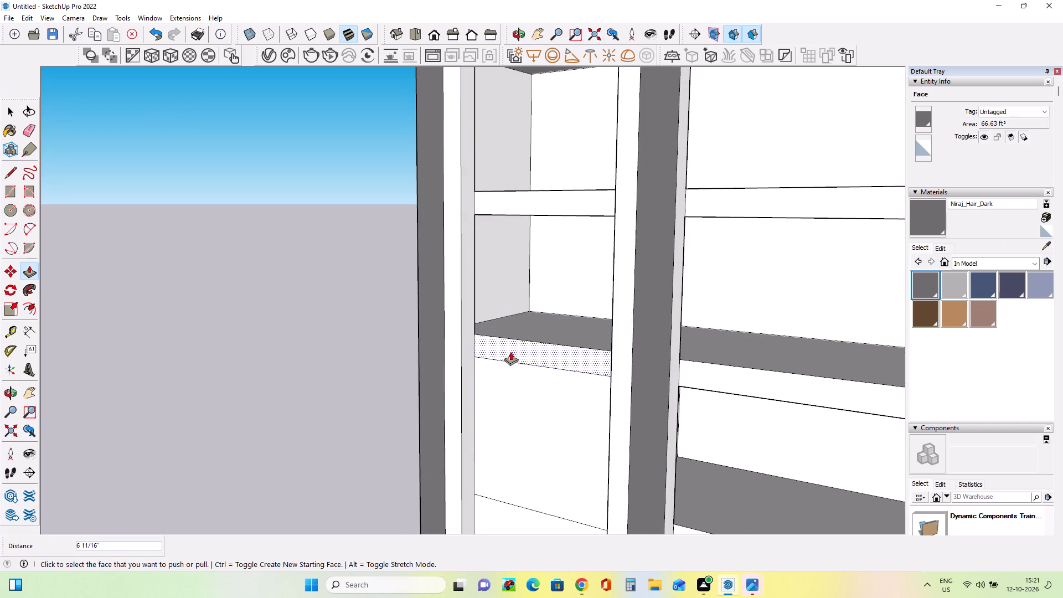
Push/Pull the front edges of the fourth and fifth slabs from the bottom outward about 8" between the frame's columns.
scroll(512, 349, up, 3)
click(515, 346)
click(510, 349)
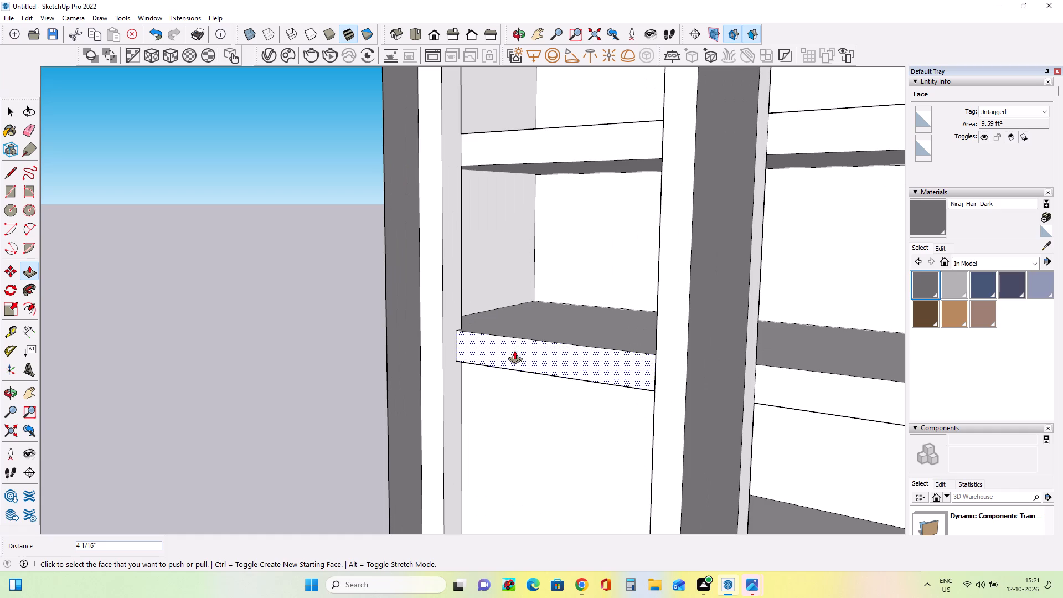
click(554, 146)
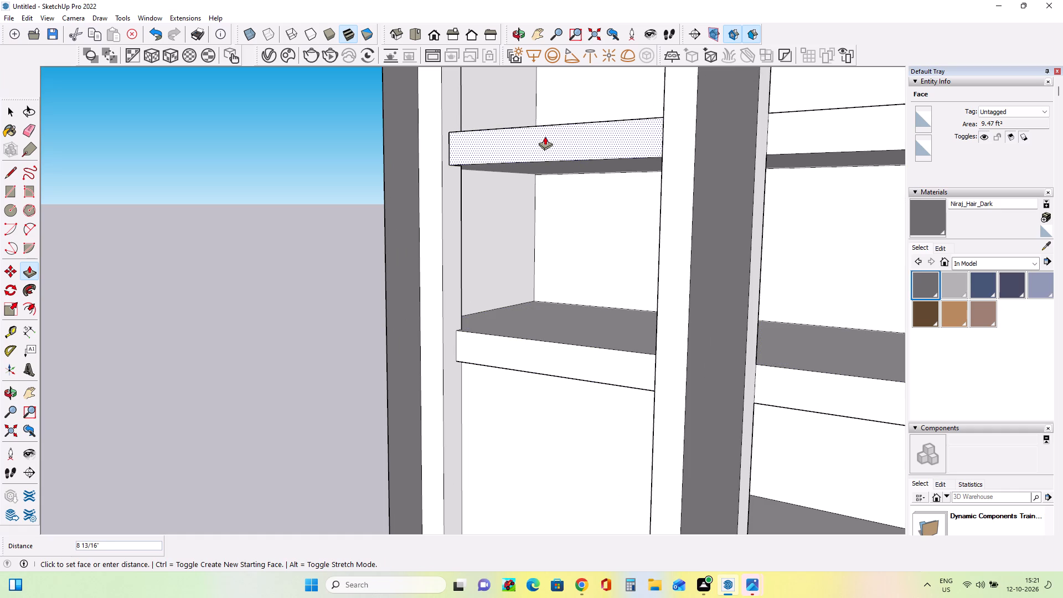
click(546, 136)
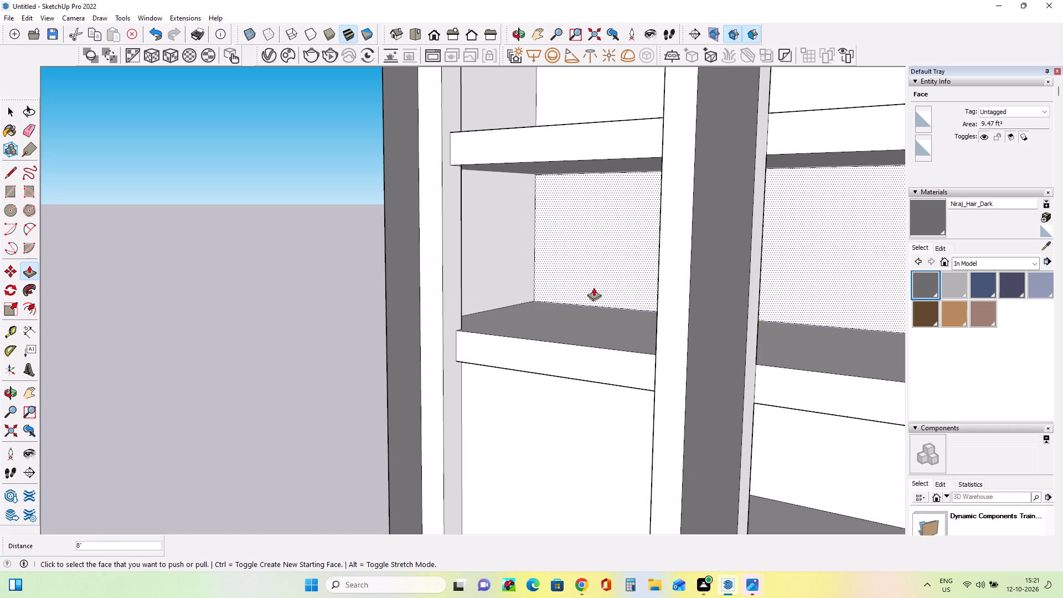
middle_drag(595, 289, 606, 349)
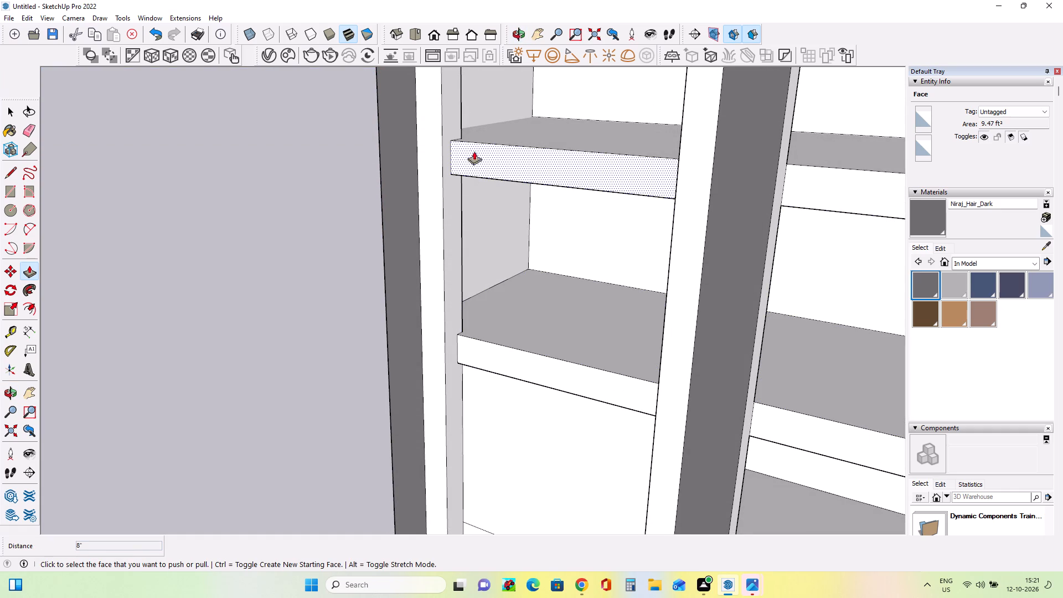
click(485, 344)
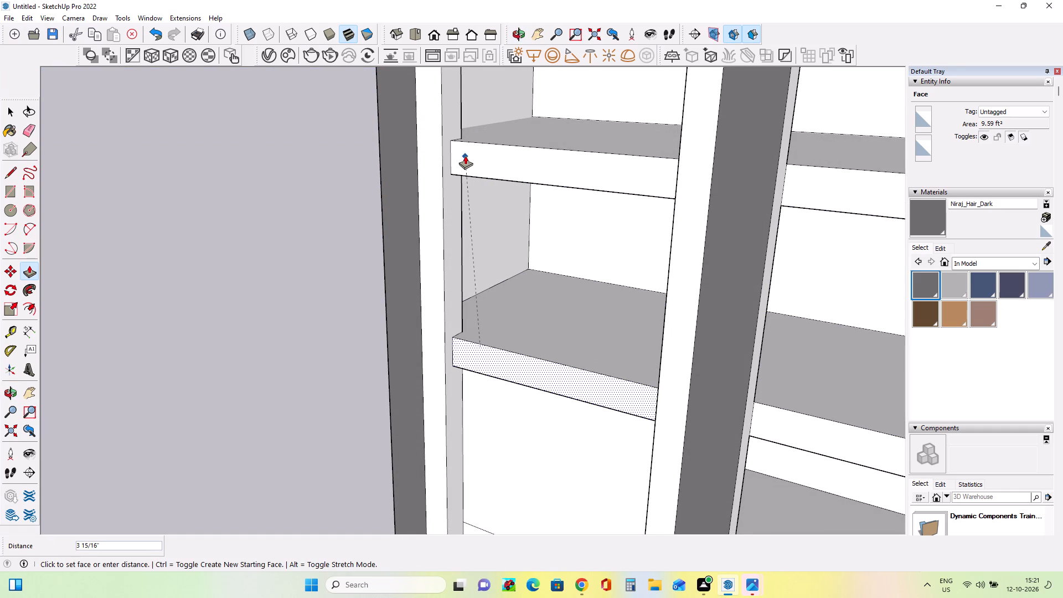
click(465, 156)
Examine the frame's bays and projecting slab edges from several angles against the reference photo.
scroll(547, 276, down, 8)
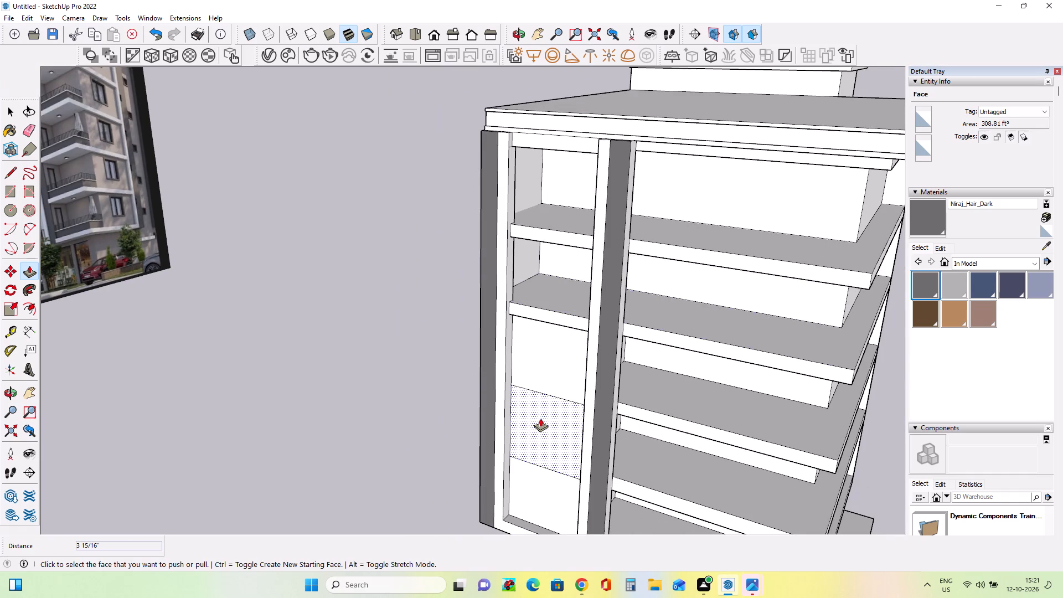
scroll(540, 418, up, 2)
middle_drag(540, 418, 600, 375)
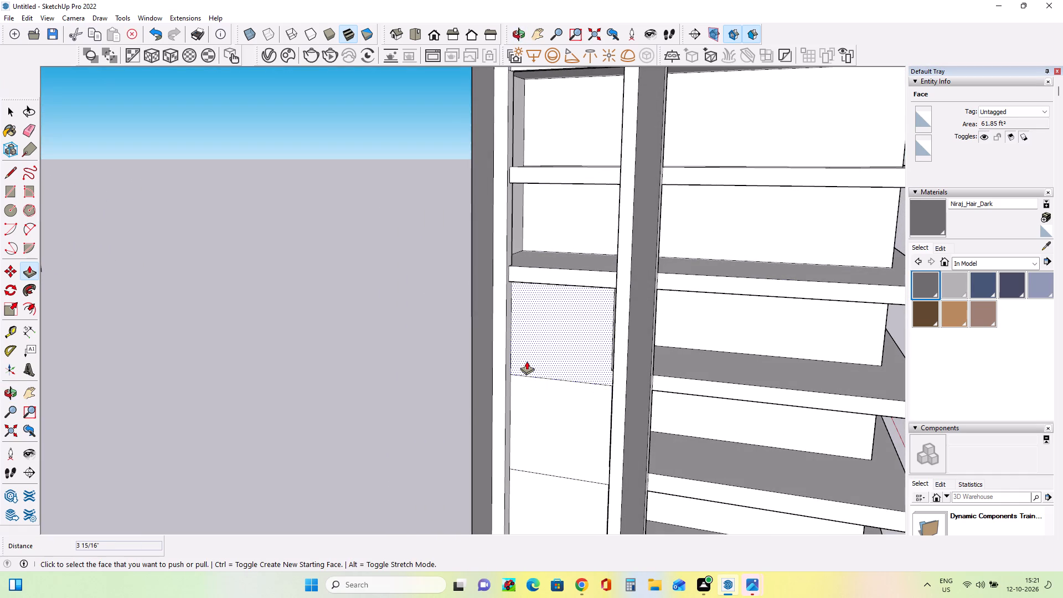
middle_drag(579, 355, 543, 355)
scroll(546, 377, down, 2)
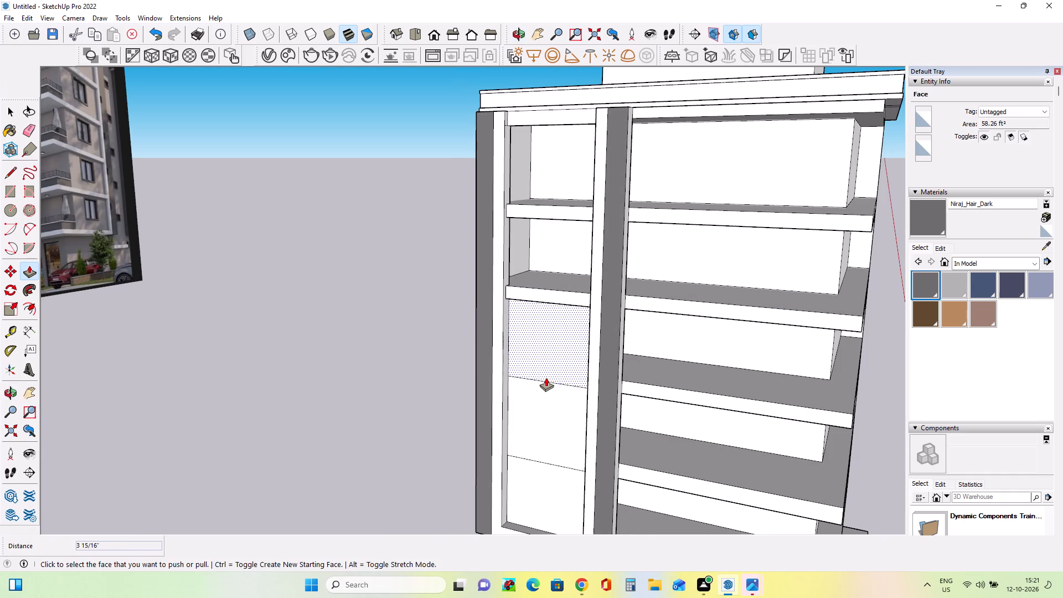
middle_drag(547, 375, 556, 405)
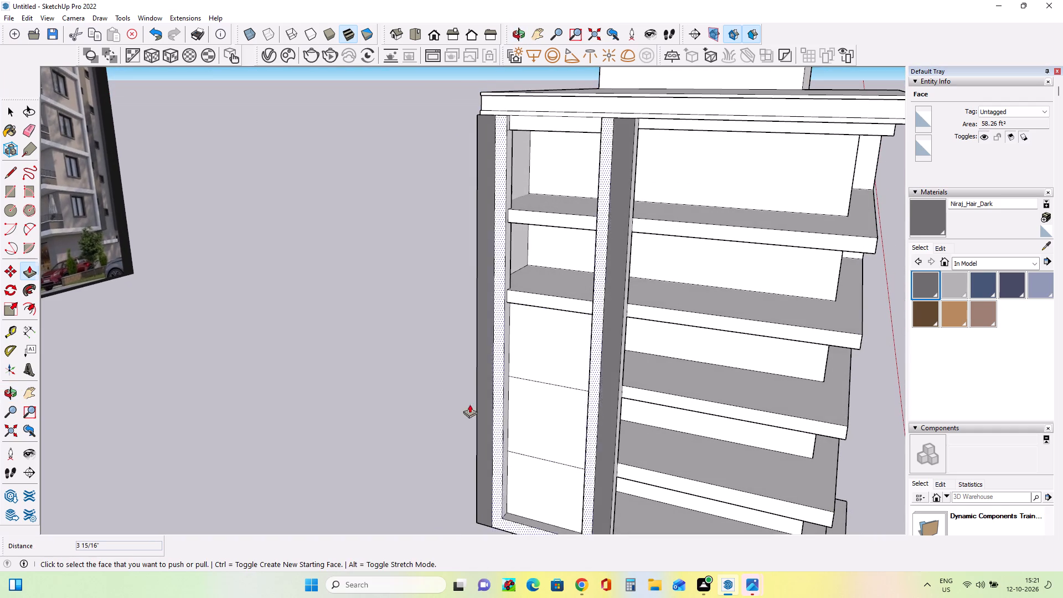
middle_drag(575, 385, 477, 380)
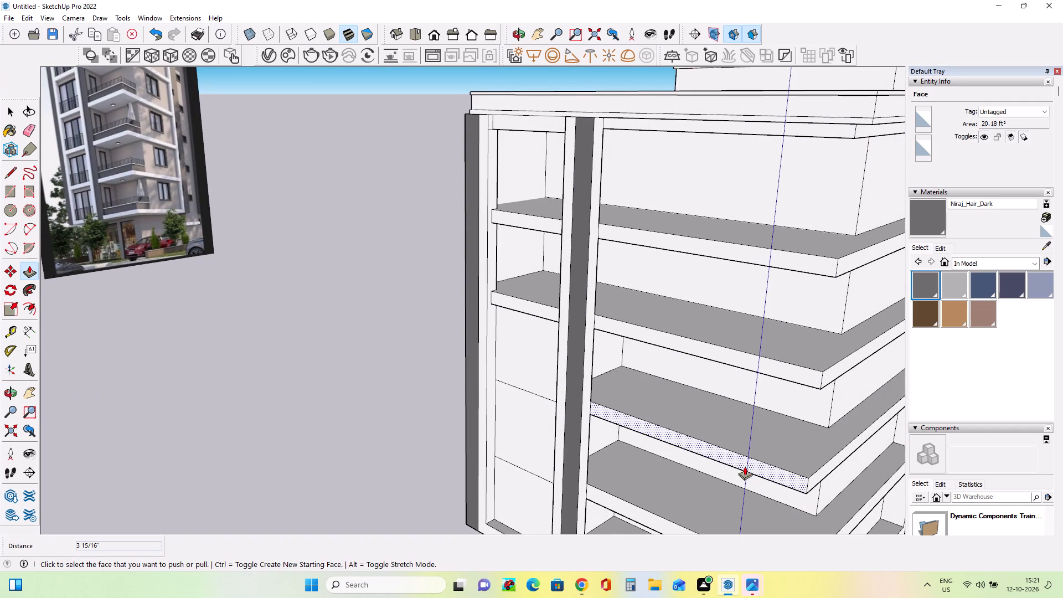
Undo the slab edge, dark strip and frame pulls, back through the room volumes filling the frame's three lowest bays.
key(ctrl+z)
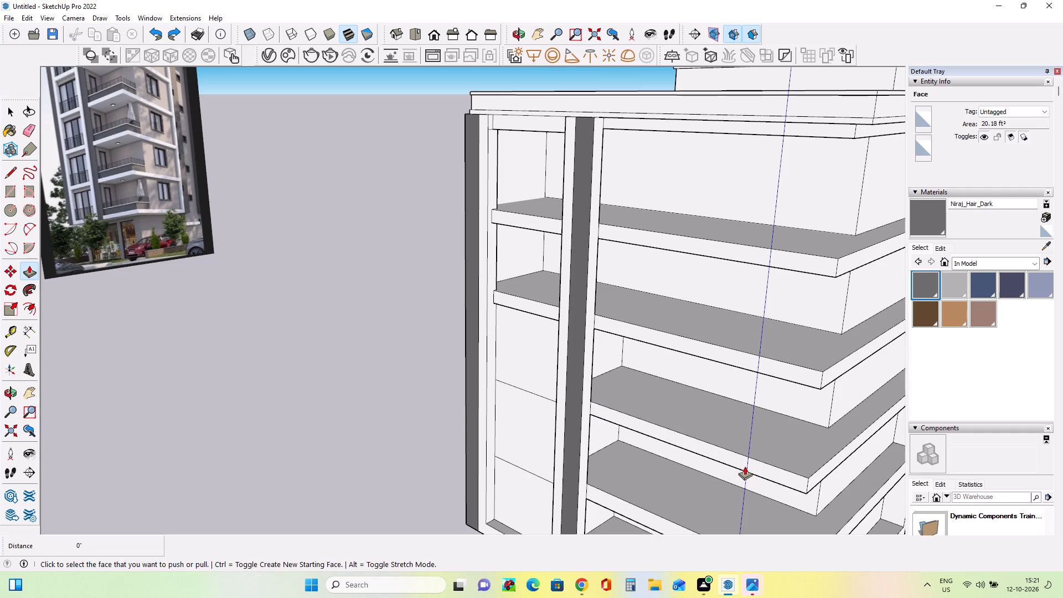
key(ctrl+z)
key(ctrl+z)
key(ctrl+z)
key(ctrl+z)
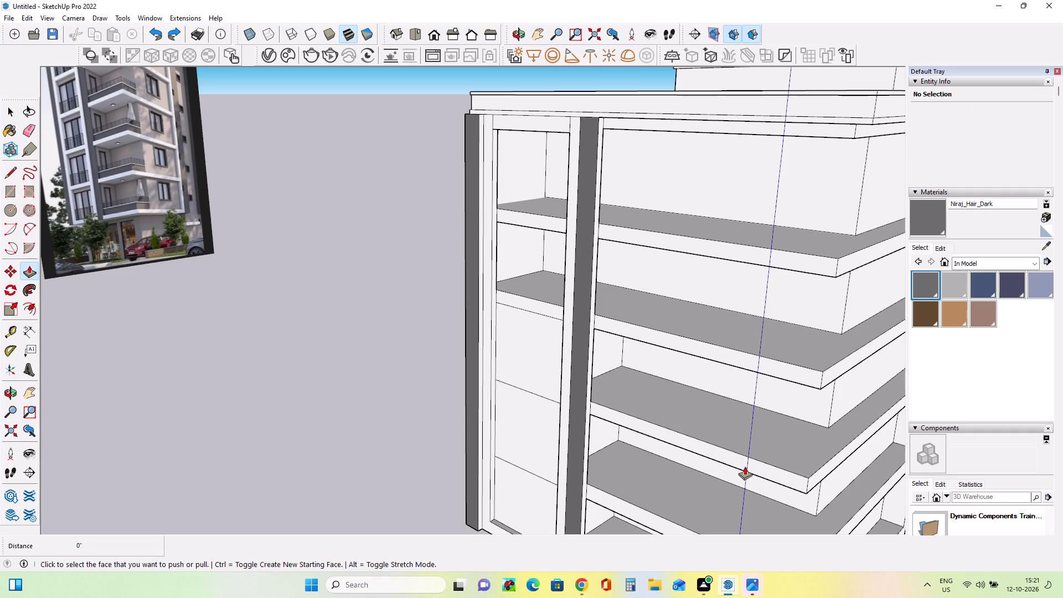
key(ctrl+z)
key(ctrl+z)
key(ctrl+z)
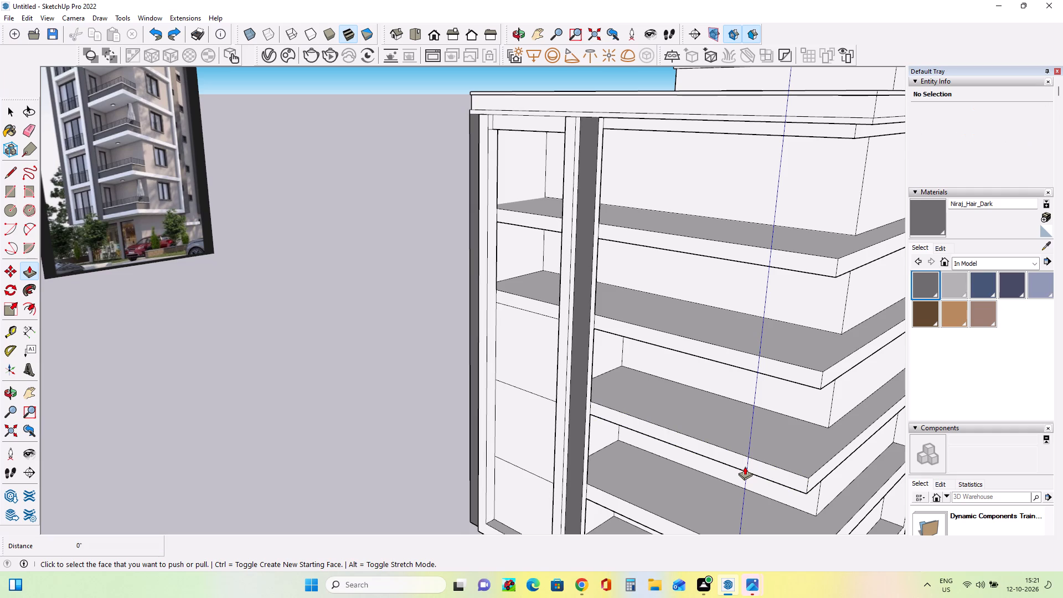
key(ctrl+z)
key(ctrl+z)
key(ctrl+z)
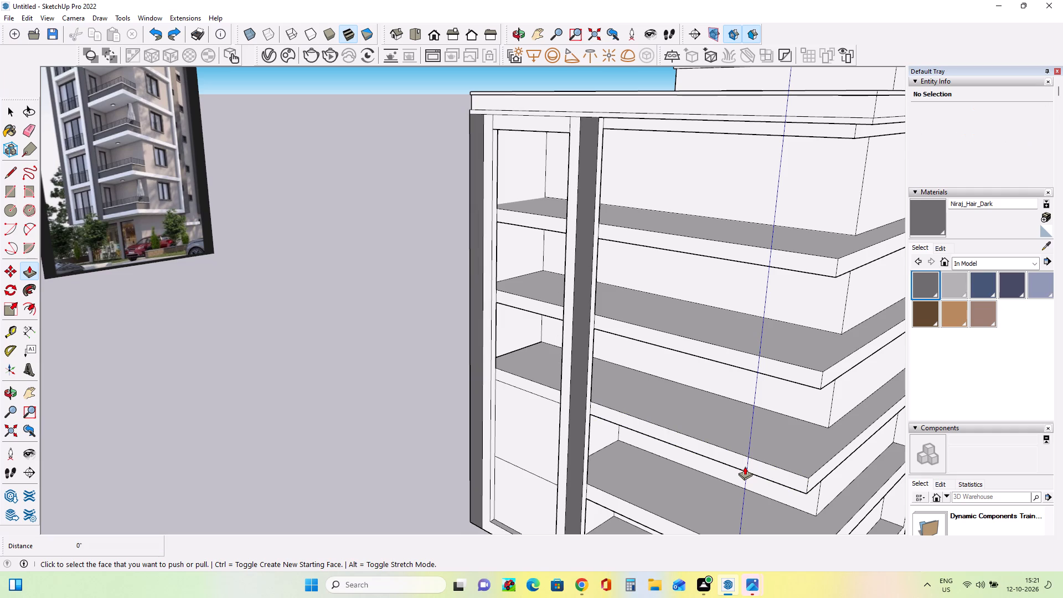
key(ctrl+z)
key(ctrl+z)
key(ctrl+z)
key(ctrl+z)
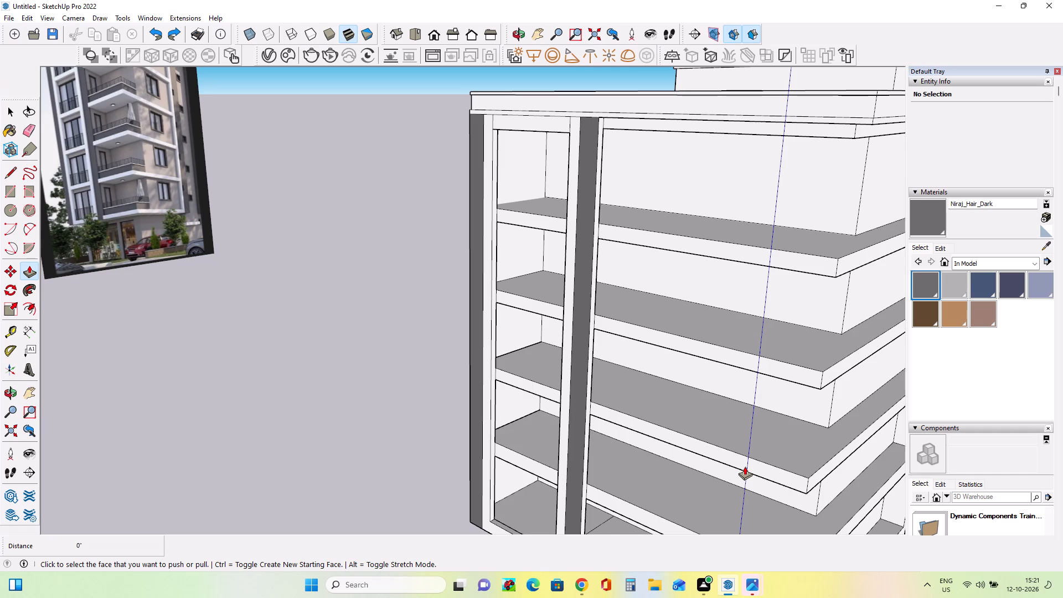
Push/Pull the white frame's front face outward about 7 7/16", and then a further 6 1/8".
middle_drag(503, 509, 553, 471)
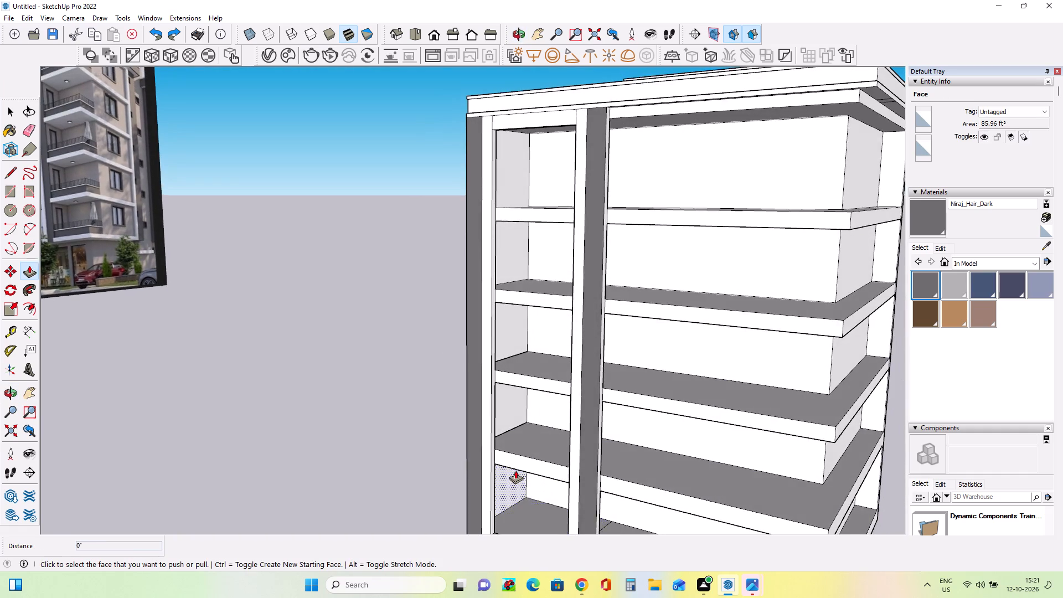
scroll(513, 469, up, 3)
middle_drag(522, 420, 491, 445)
click(469, 426)
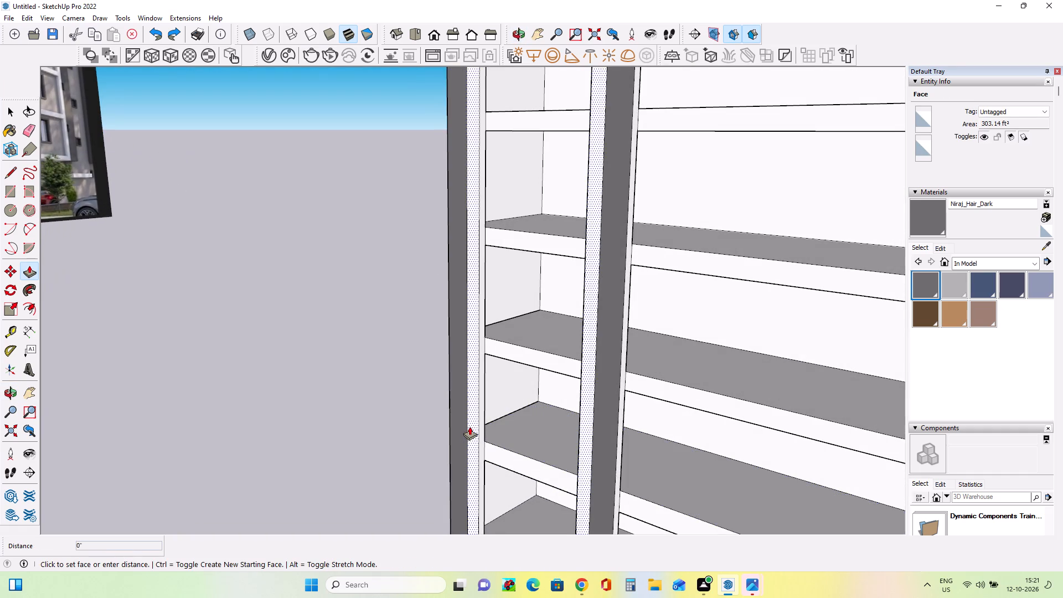
click(464, 430)
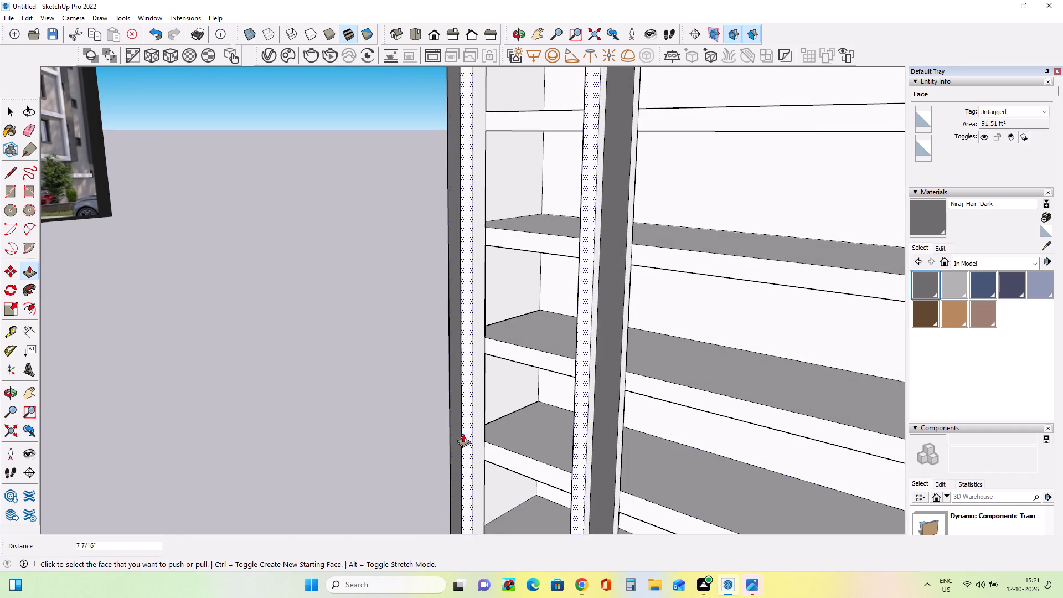
middle_drag(454, 445, 550, 463)
scroll(463, 429, up, 2)
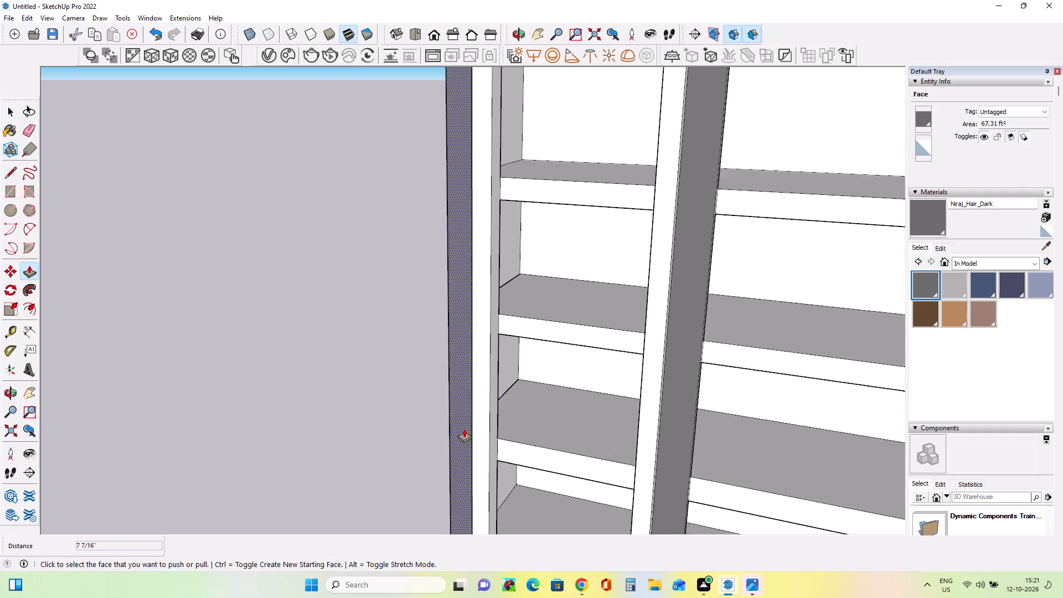
scroll(464, 429, up, 1)
click(486, 434)
click(481, 437)
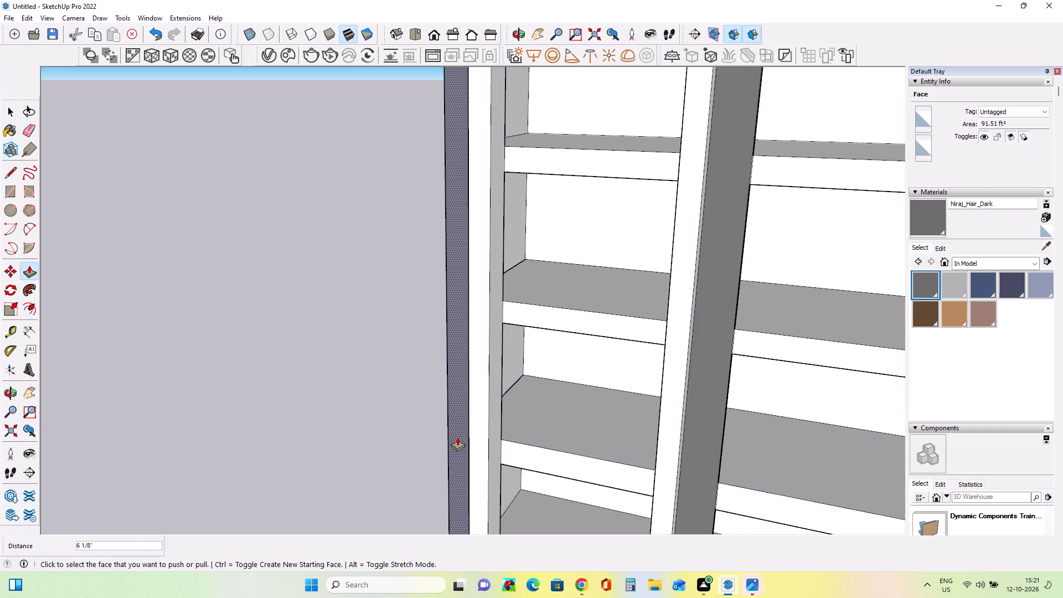
Push/Pull the dark corner and mid facade strips outward 1' 1 9/16" to align with the white frame's front face.
click(456, 432)
click(474, 442)
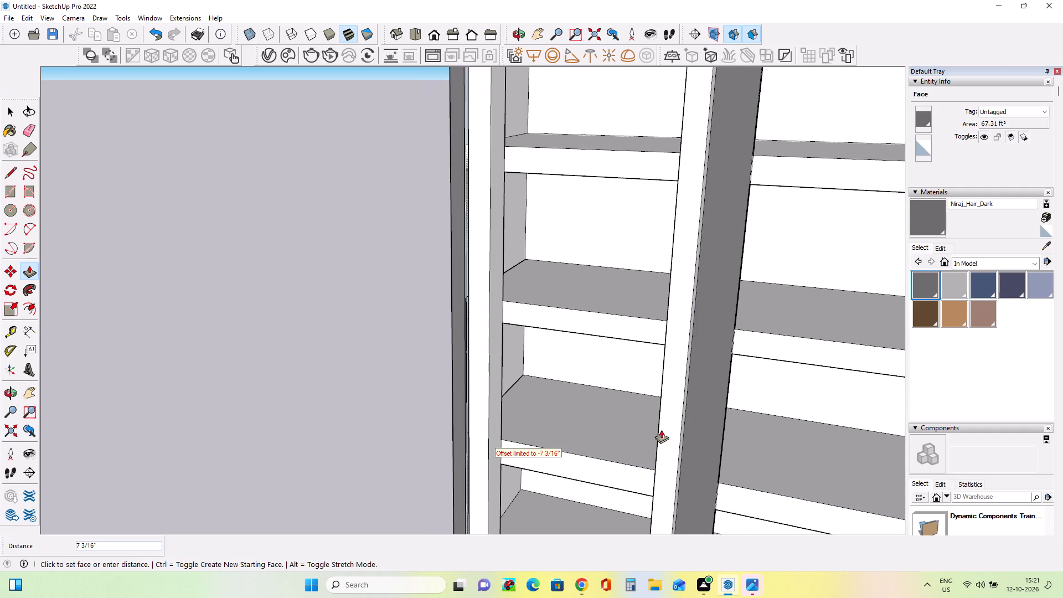
click(469, 404)
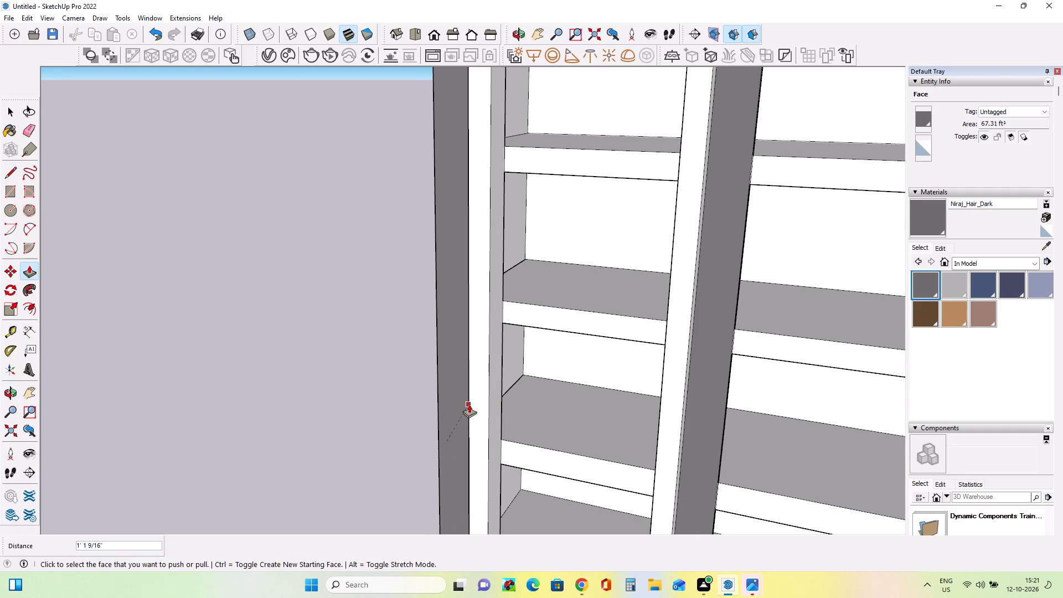
middle_drag(600, 430, 660, 369)
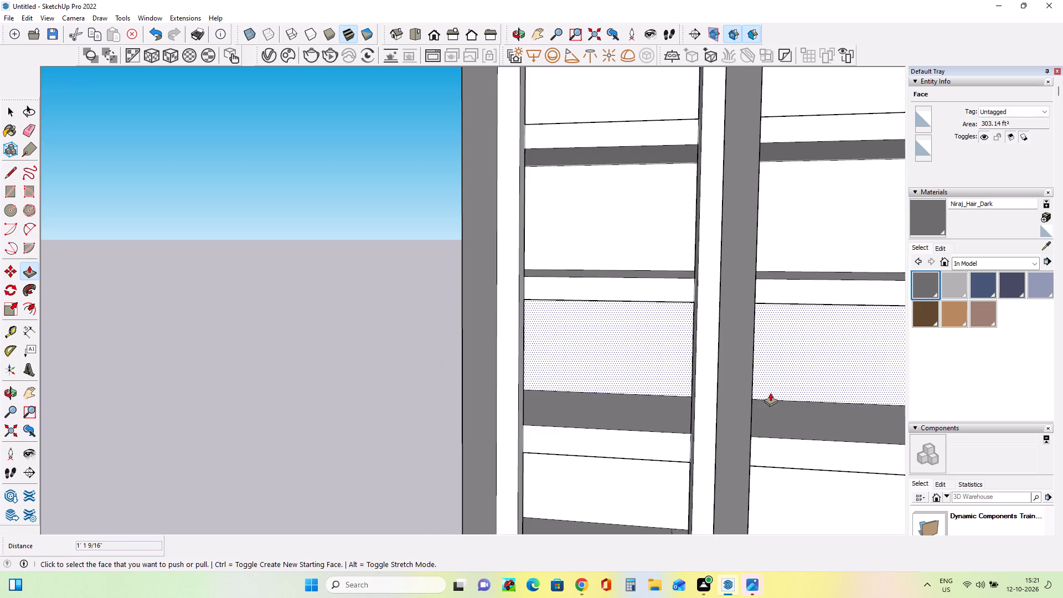
scroll(770, 393, down, 4)
middle_drag(739, 397, 714, 411)
click(714, 411)
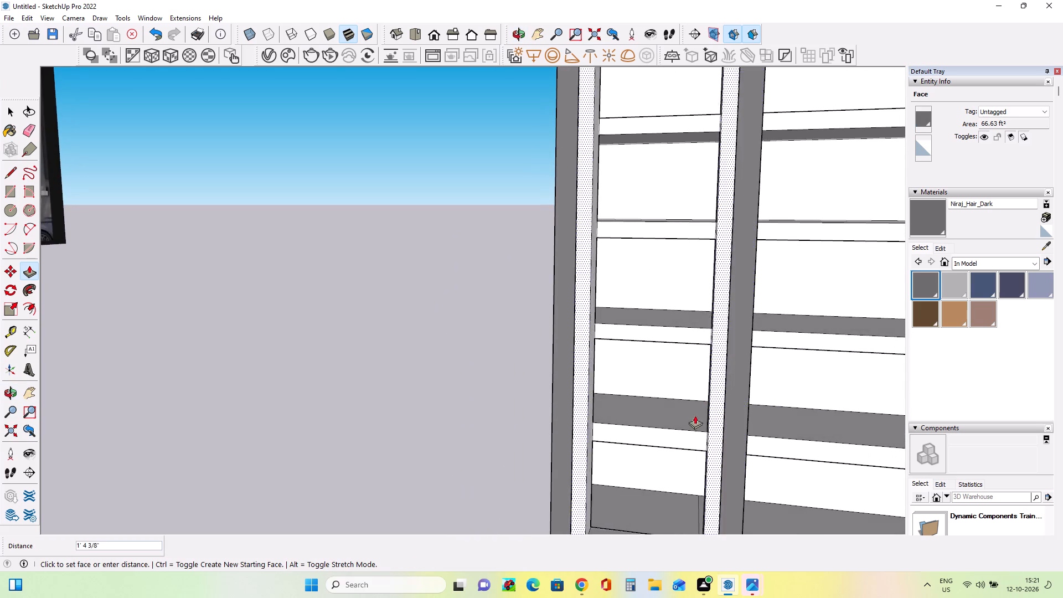
key(Escape)
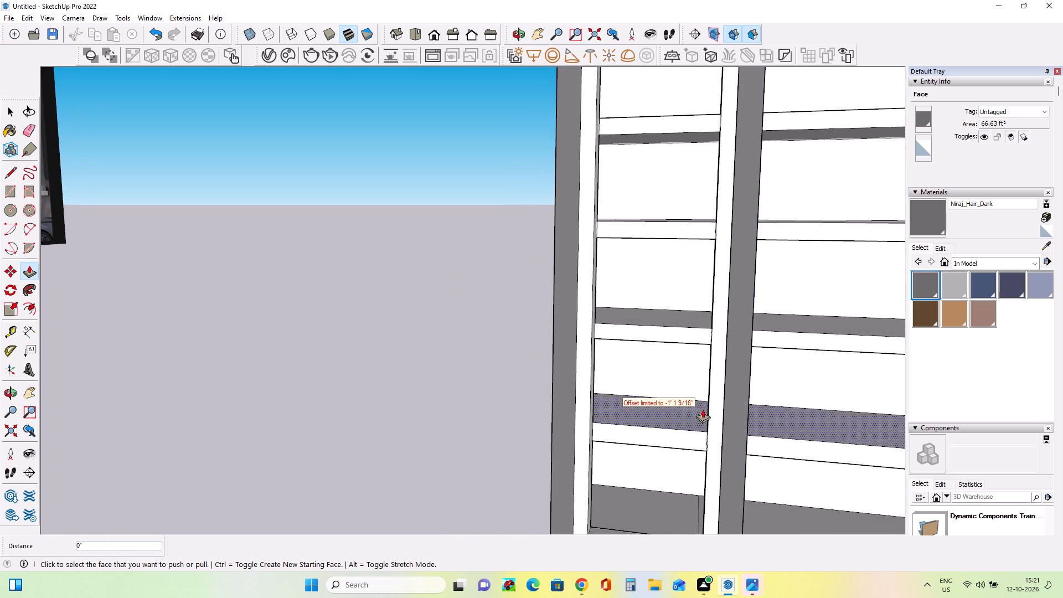
middle_drag(859, 386, 698, 409)
click(653, 419)
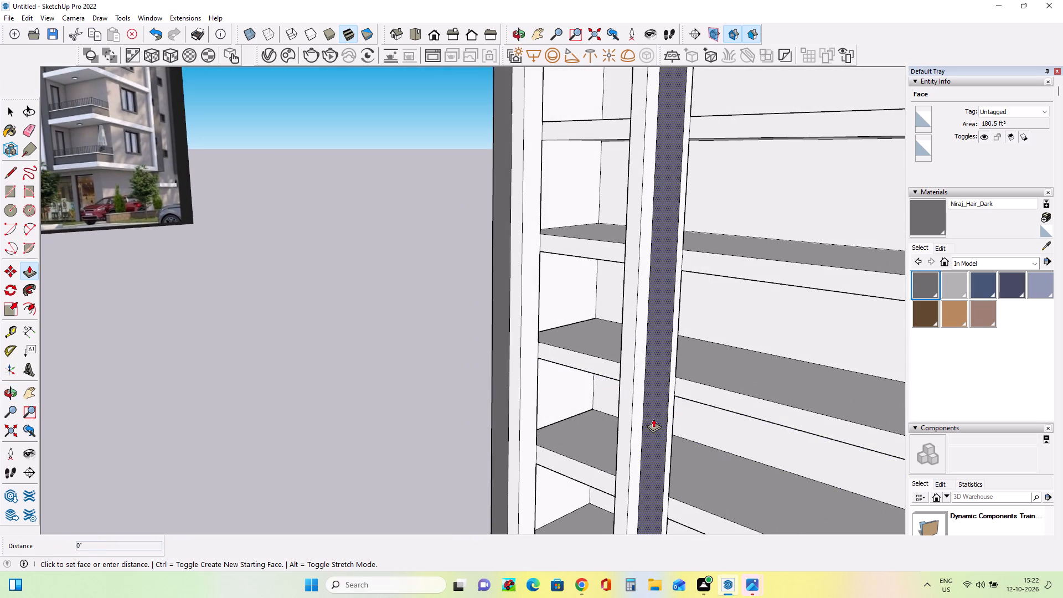
click(625, 404)
Push/Pull the front edges of the two lowest slabs crossing the white frame outward 10 5/8".
middle_drag(645, 425, 658, 460)
scroll(632, 370, down, 14)
scroll(610, 463, up, 2)
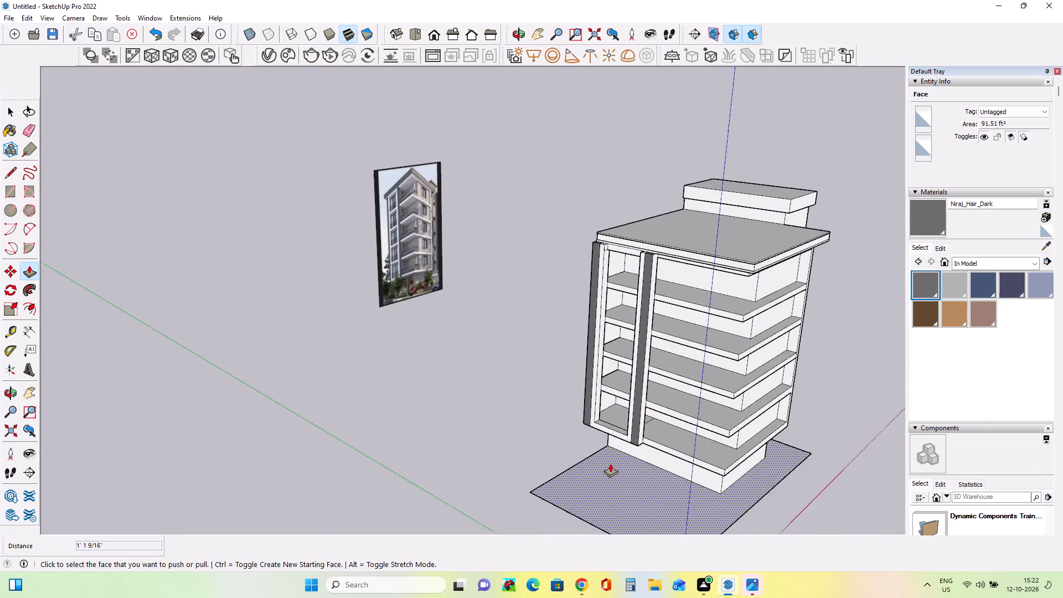
scroll(610, 463, up, 3)
scroll(617, 415, up, 9)
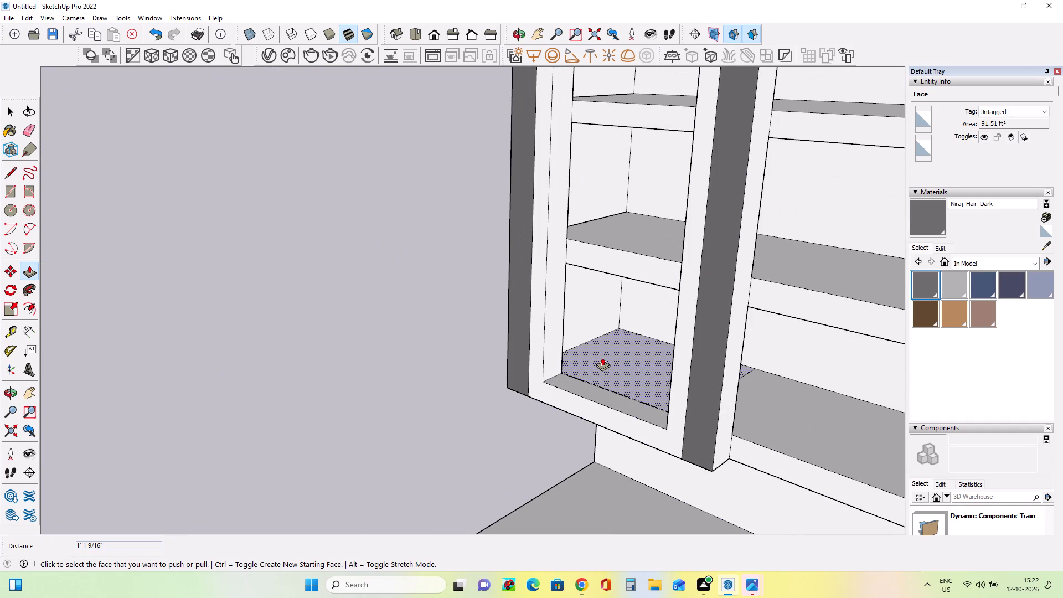
click(627, 261)
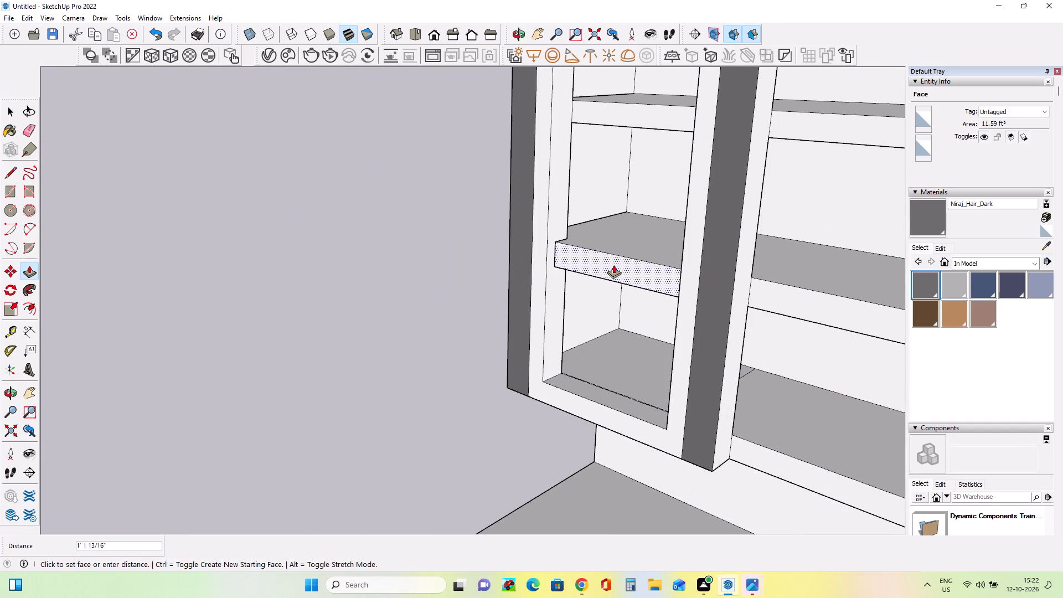
click(616, 261)
scroll(576, 227, down, 2)
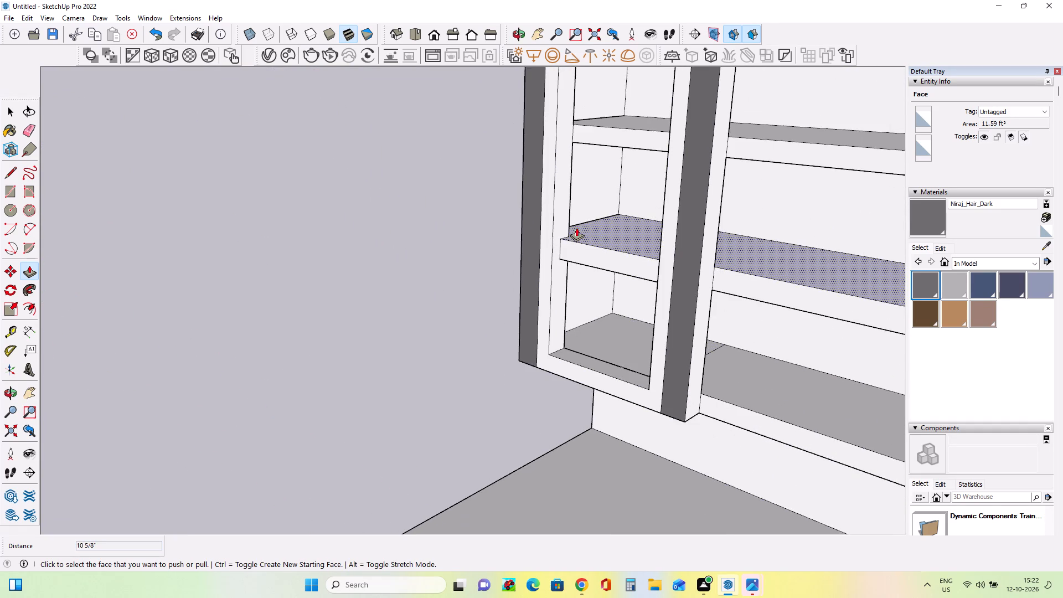
scroll(576, 228, down, 3)
click(589, 159)
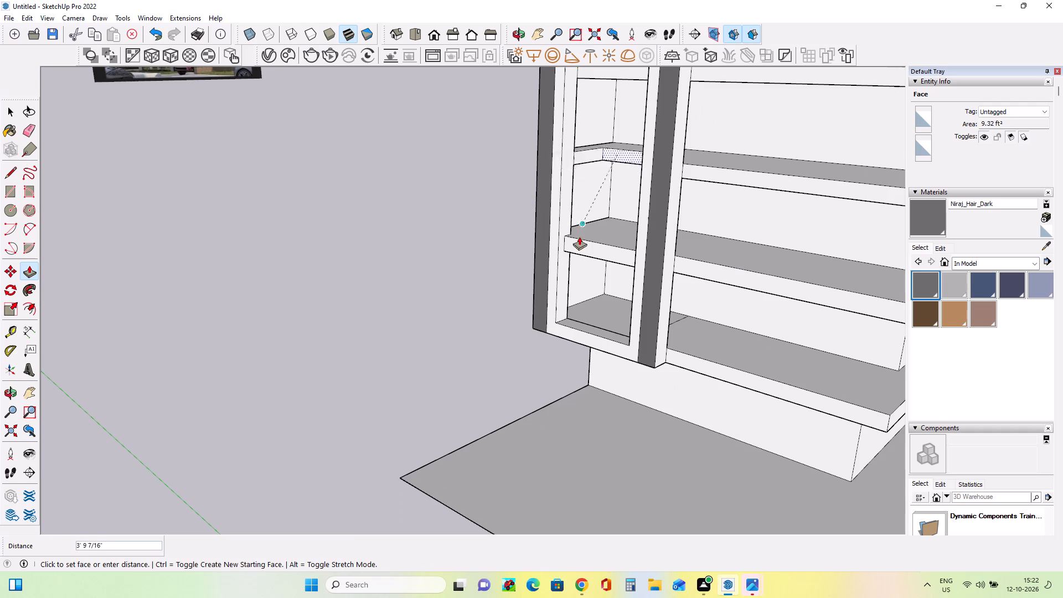
click(579, 245)
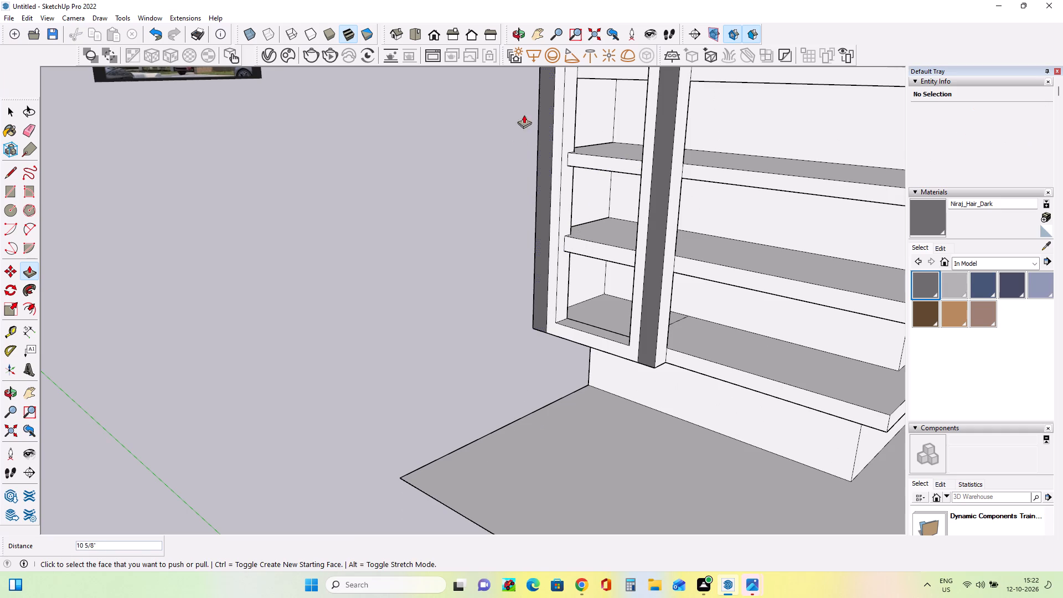
Push/Pull the front edges of the two upper slabs crossing the white frame outward 10 5/8", level with the slab edges below.
scroll(624, 149, down, 10)
scroll(614, 107, up, 6)
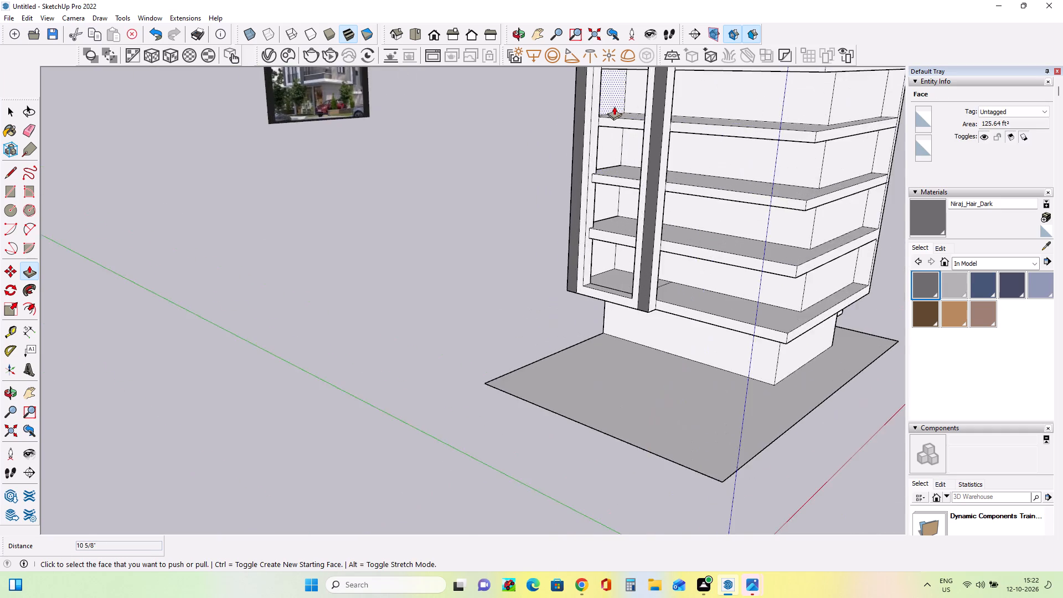
scroll(614, 106, up, 3)
click(621, 130)
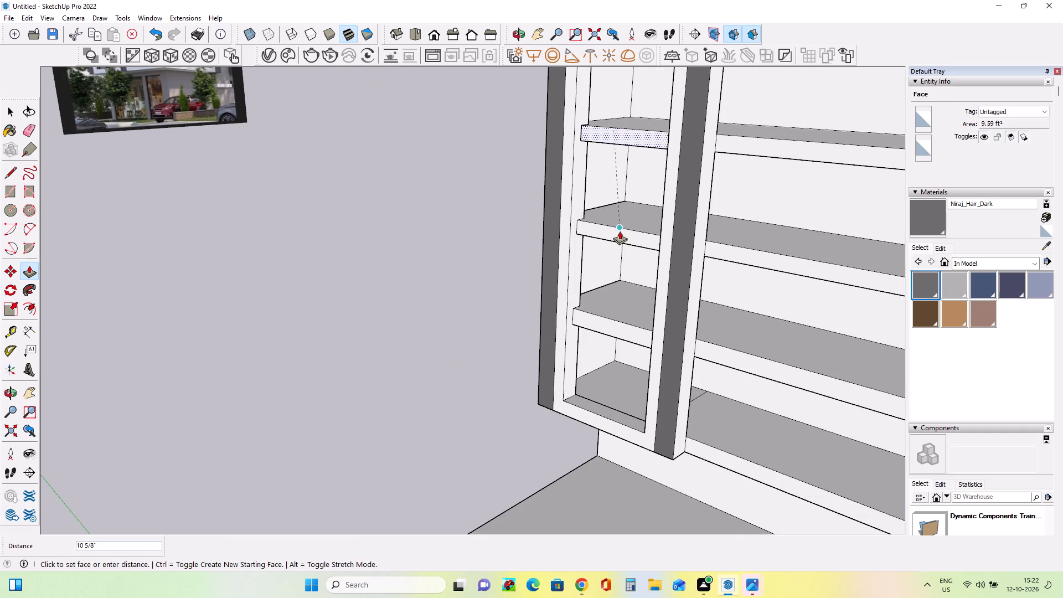
click(620, 231)
scroll(626, 191, down, 14)
scroll(626, 133, up, 5)
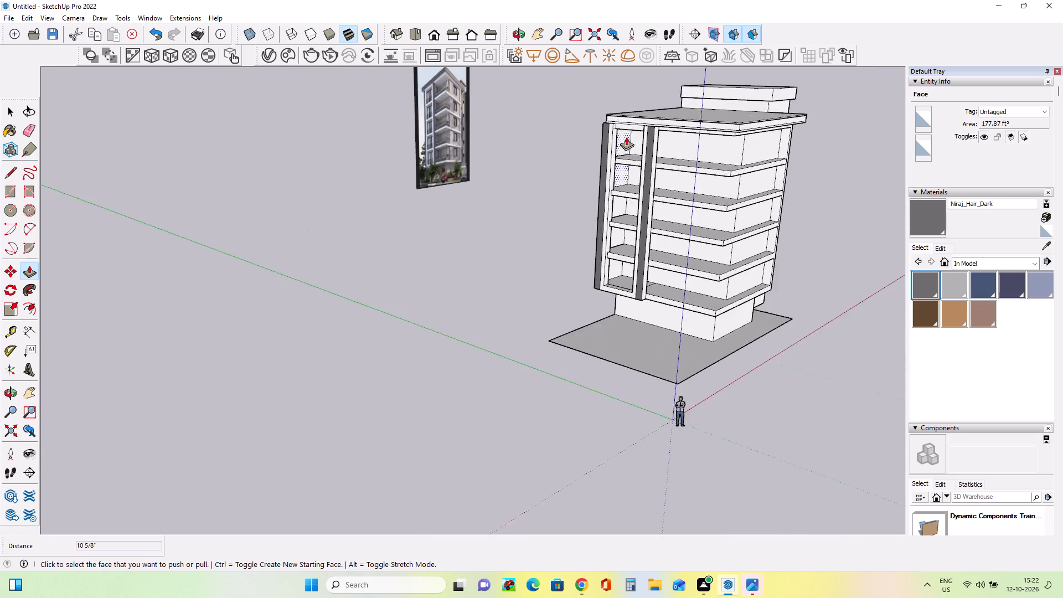
scroll(626, 137, up, 8)
click(639, 200)
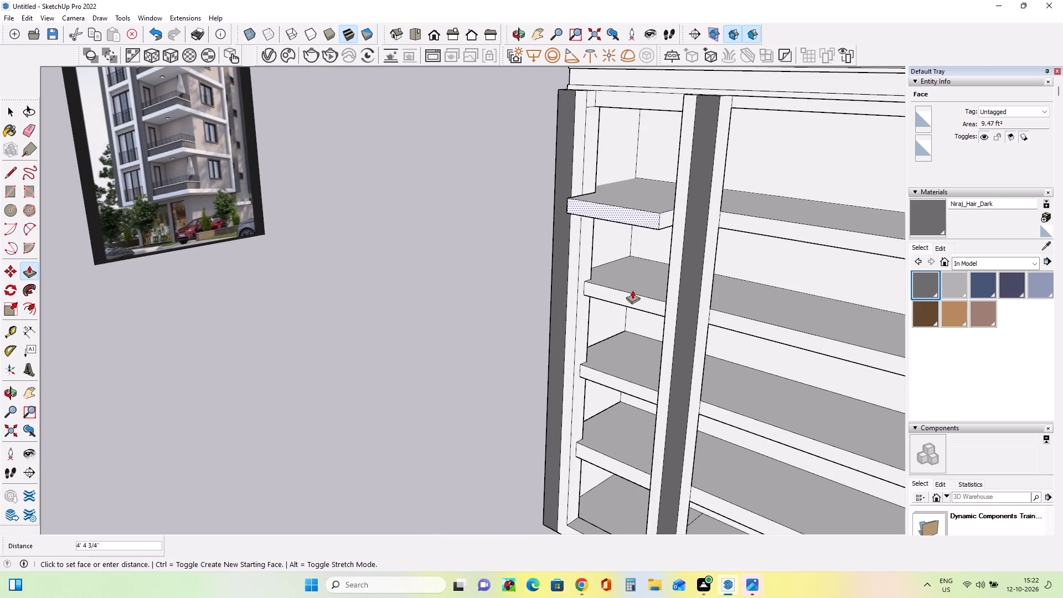
click(631, 297)
Push/Pull the front face of the white frame's top crossbar outward 3 1/4".
middle_drag(638, 224, 642, 257)
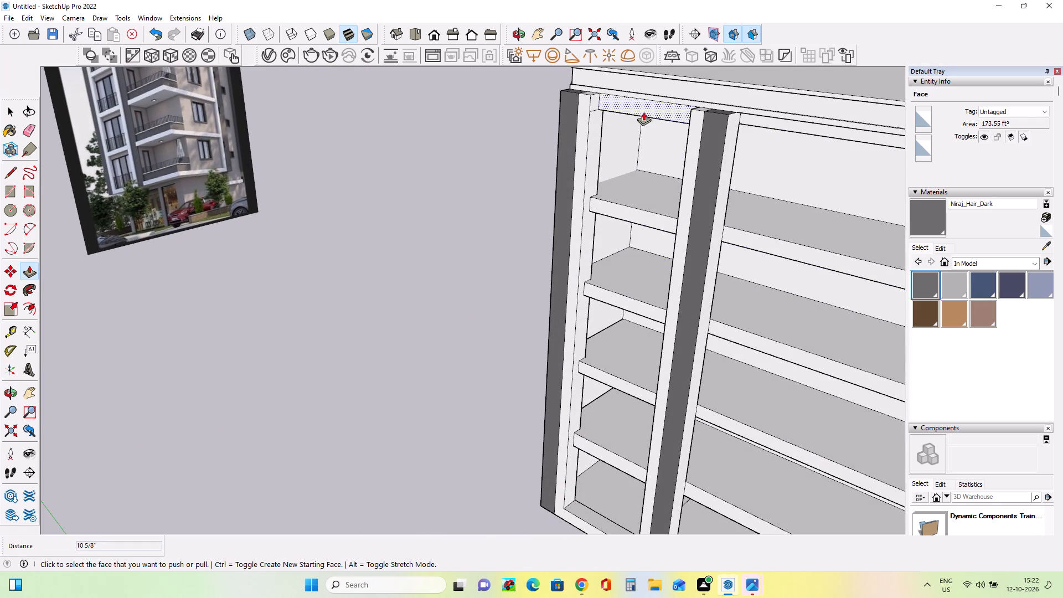
click(643, 107)
click(629, 216)
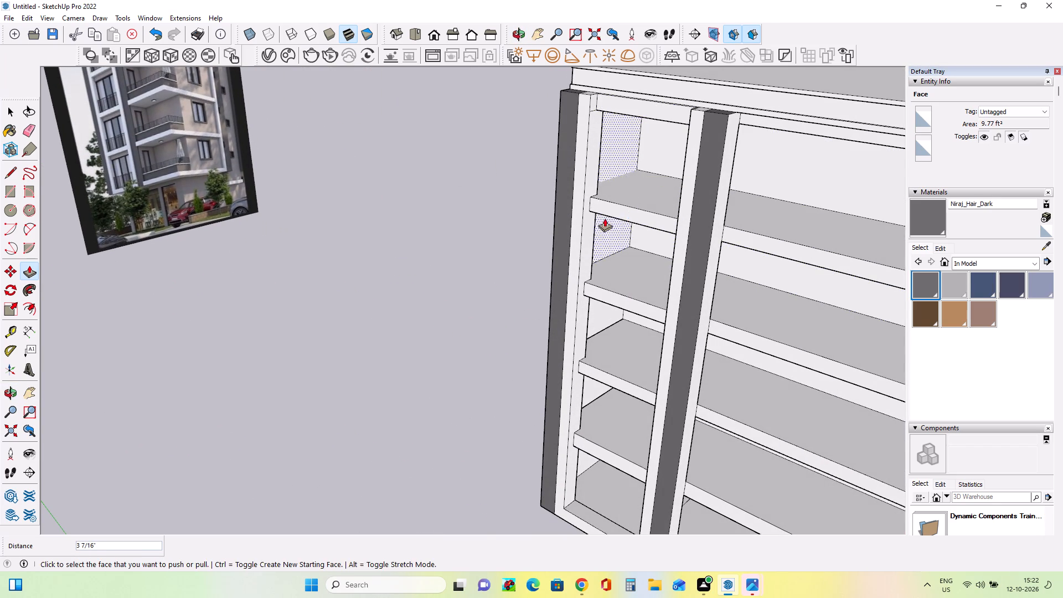
middle_drag(633, 203, 554, 229)
click(620, 122)
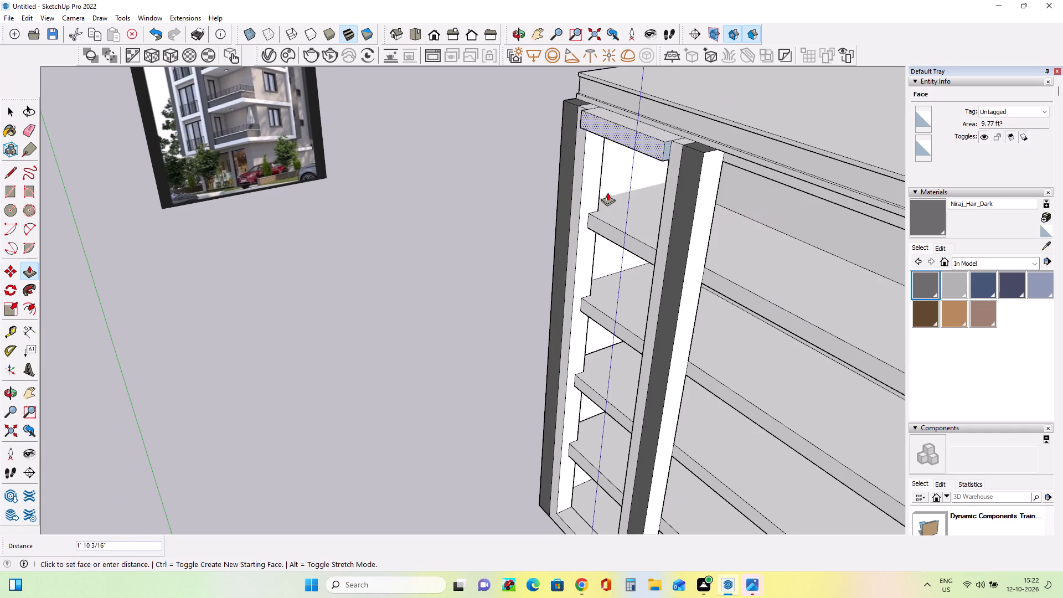
click(610, 226)
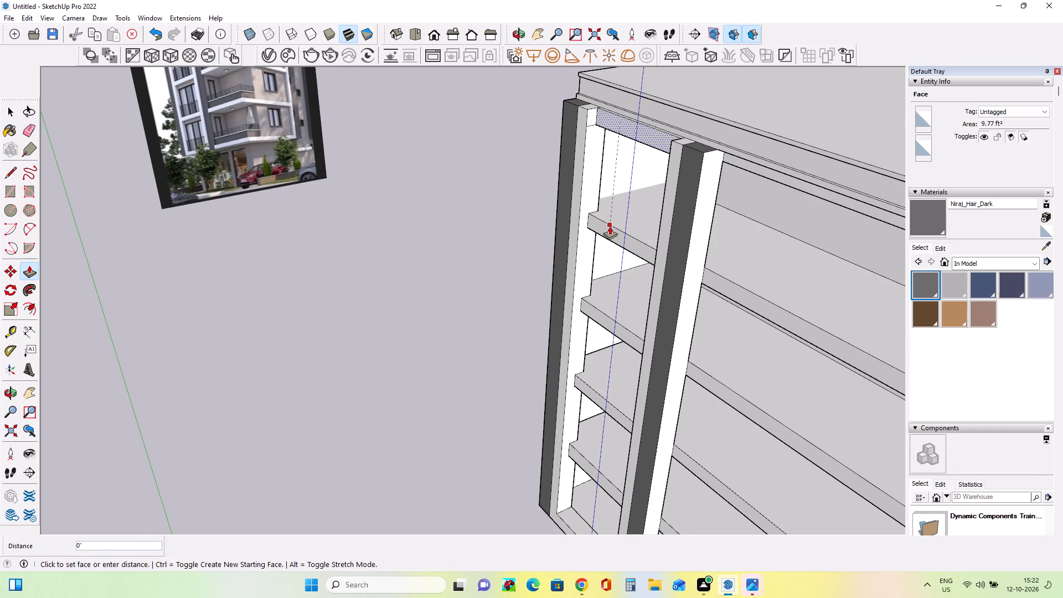
middle_drag(574, 231, 770, 213)
click(615, 95)
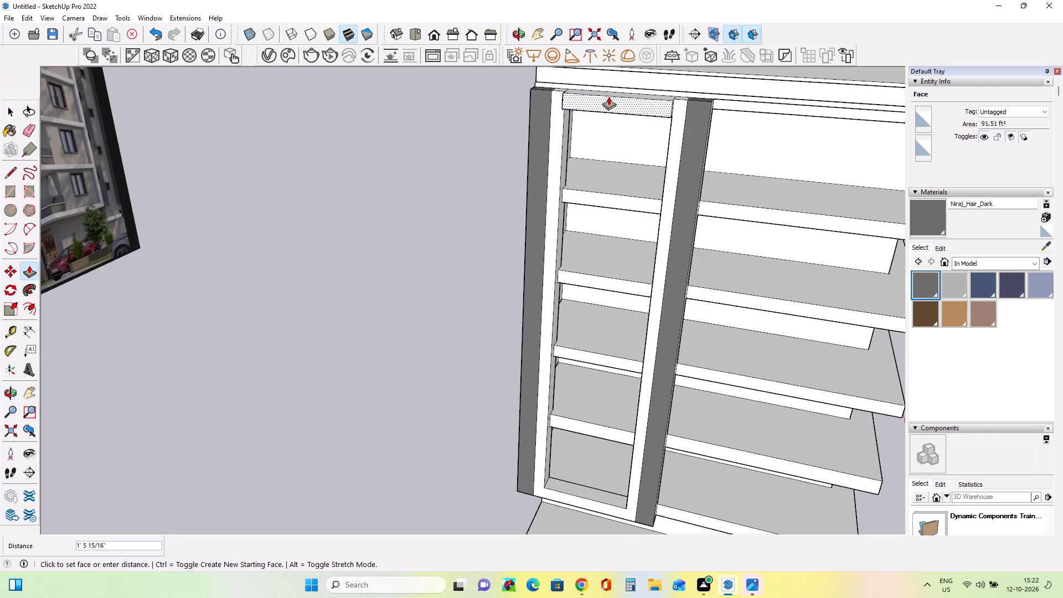
scroll(612, 91, up, 8)
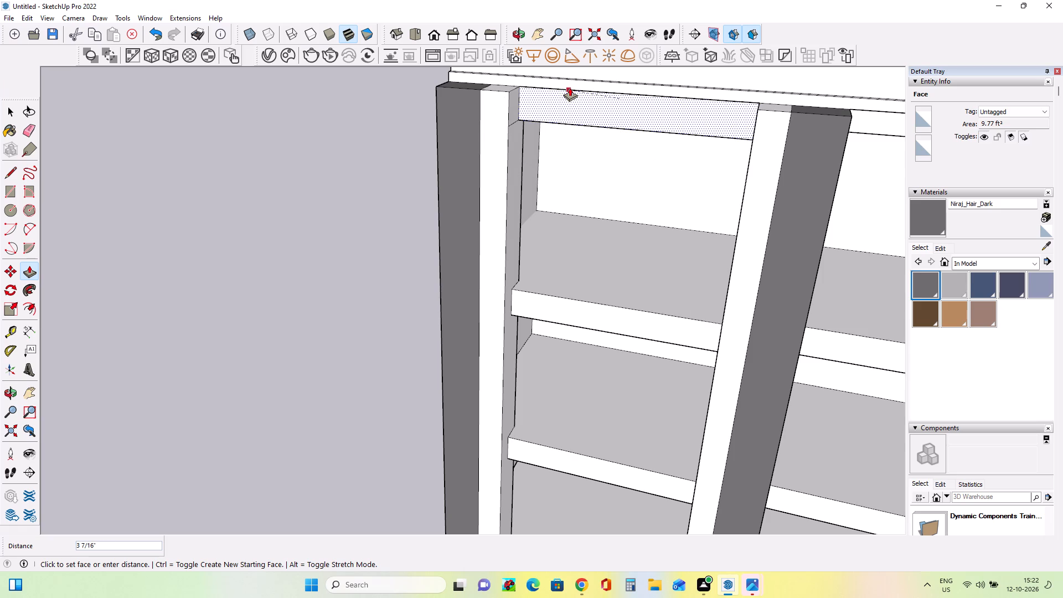
key(Escape)
click(532, 96)
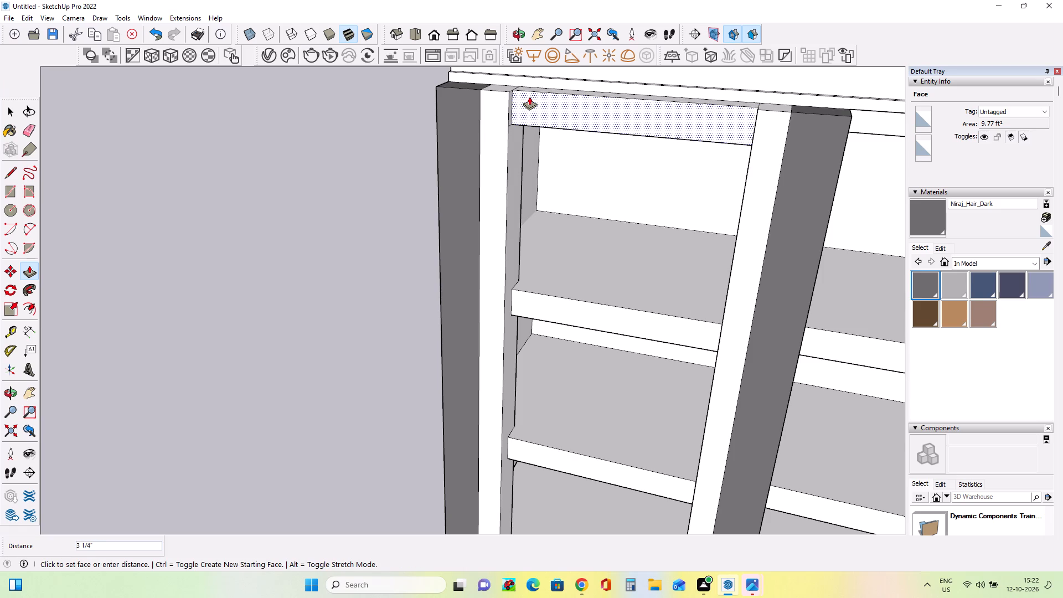
click(529, 96)
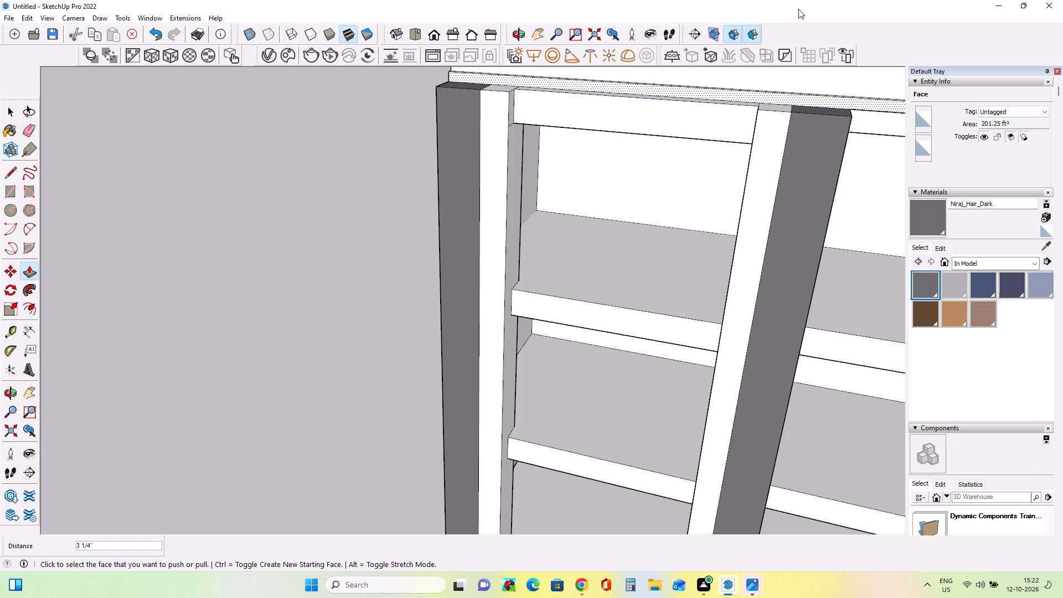
Push/Pull the floor of the frame's lowest bay up about 6' 9 1/16" to the slab above, filling the bay.
scroll(556, 208, down, 9)
scroll(567, 255, down, 4)
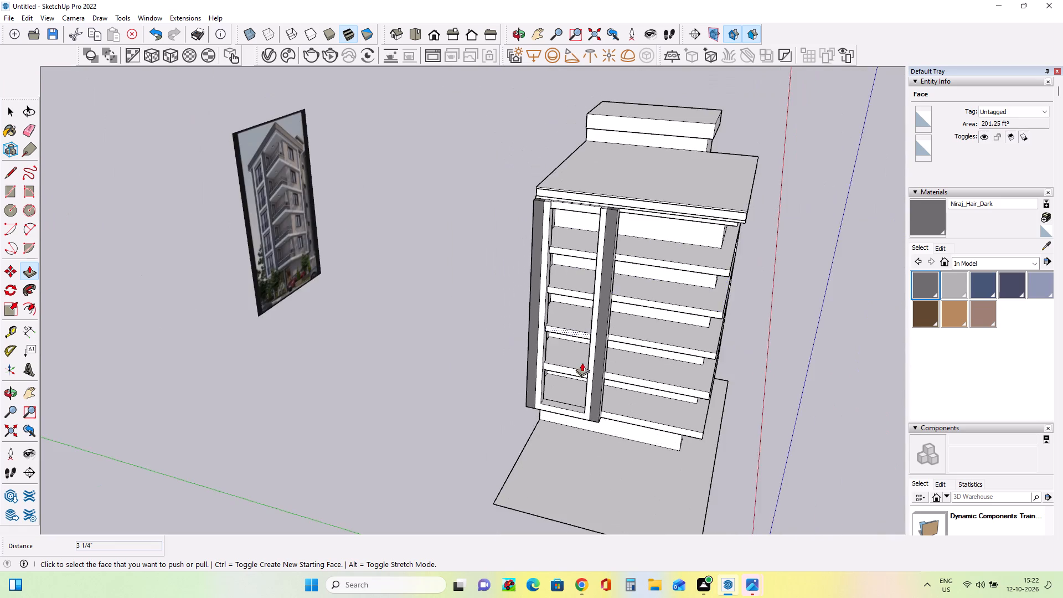
scroll(558, 393, up, 9)
middle_drag(571, 384, 434, 369)
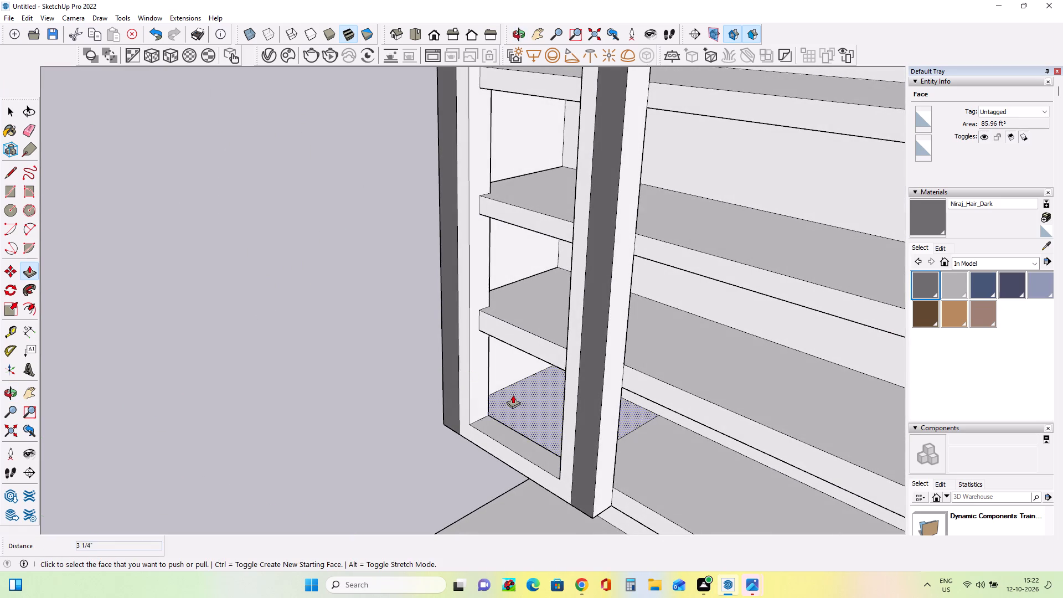
click(527, 401)
click(536, 306)
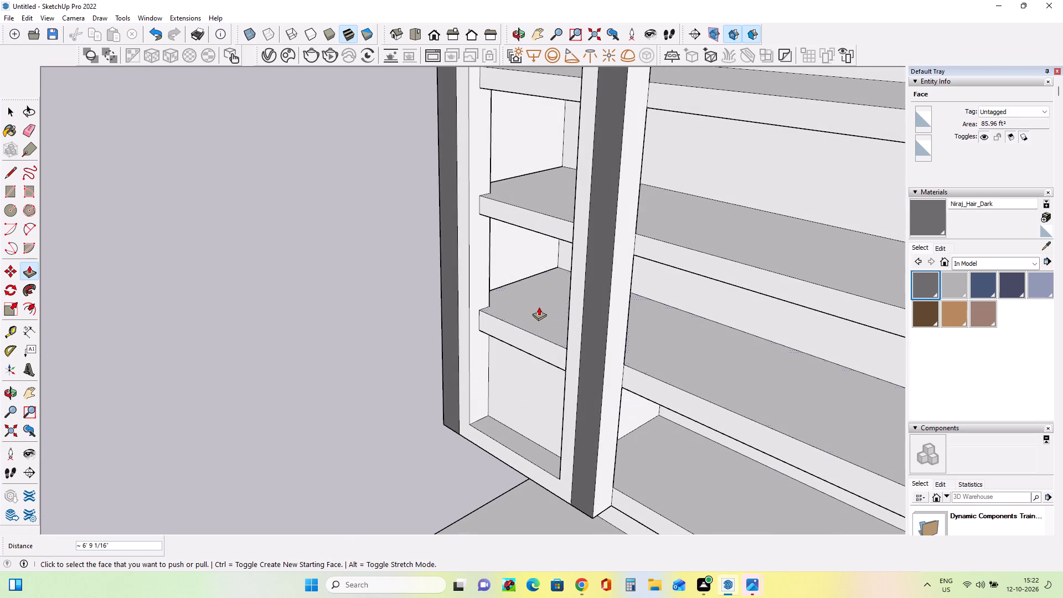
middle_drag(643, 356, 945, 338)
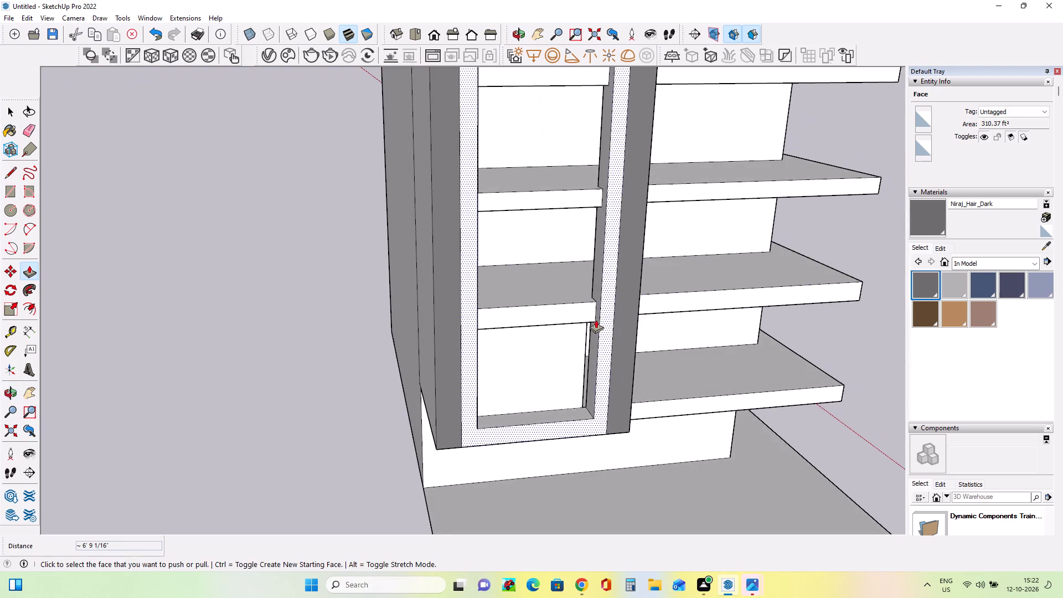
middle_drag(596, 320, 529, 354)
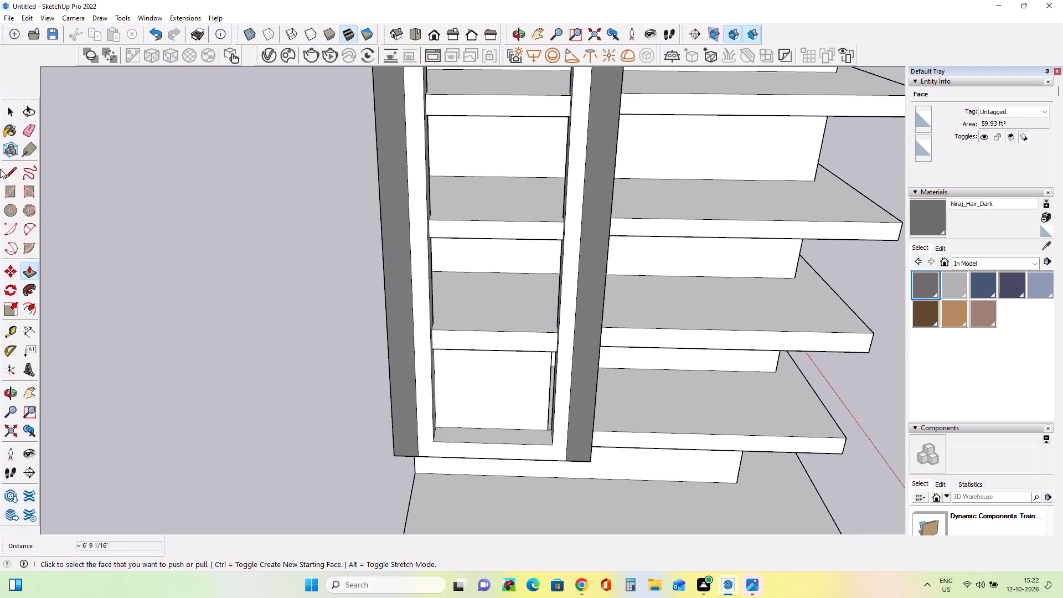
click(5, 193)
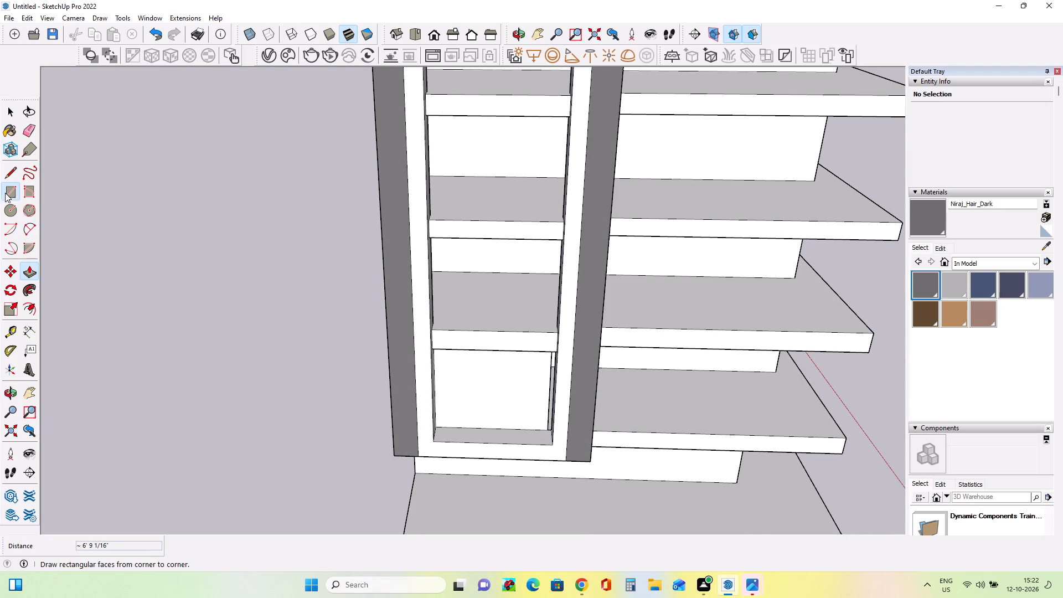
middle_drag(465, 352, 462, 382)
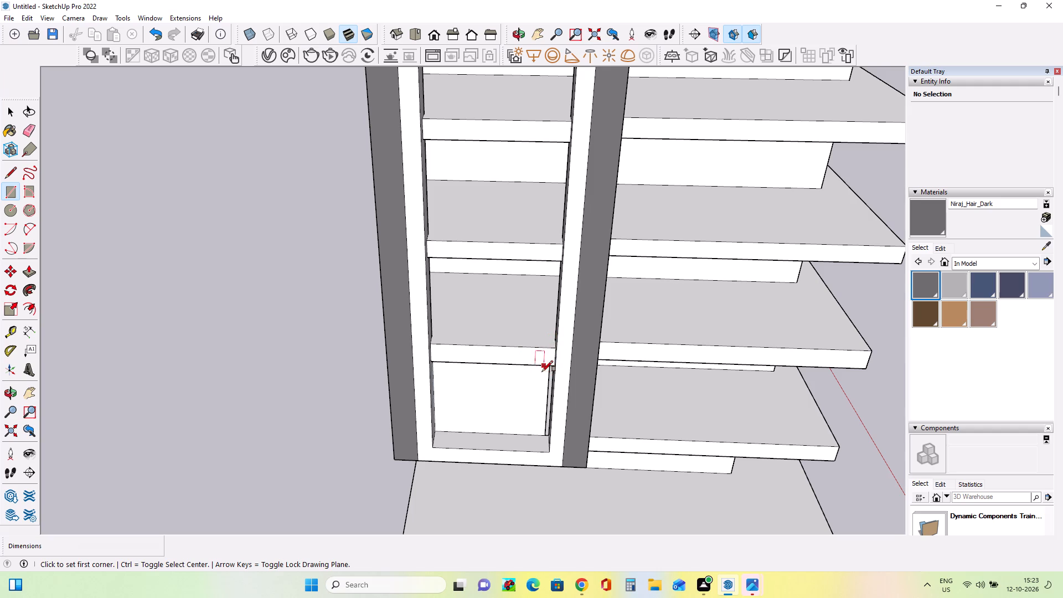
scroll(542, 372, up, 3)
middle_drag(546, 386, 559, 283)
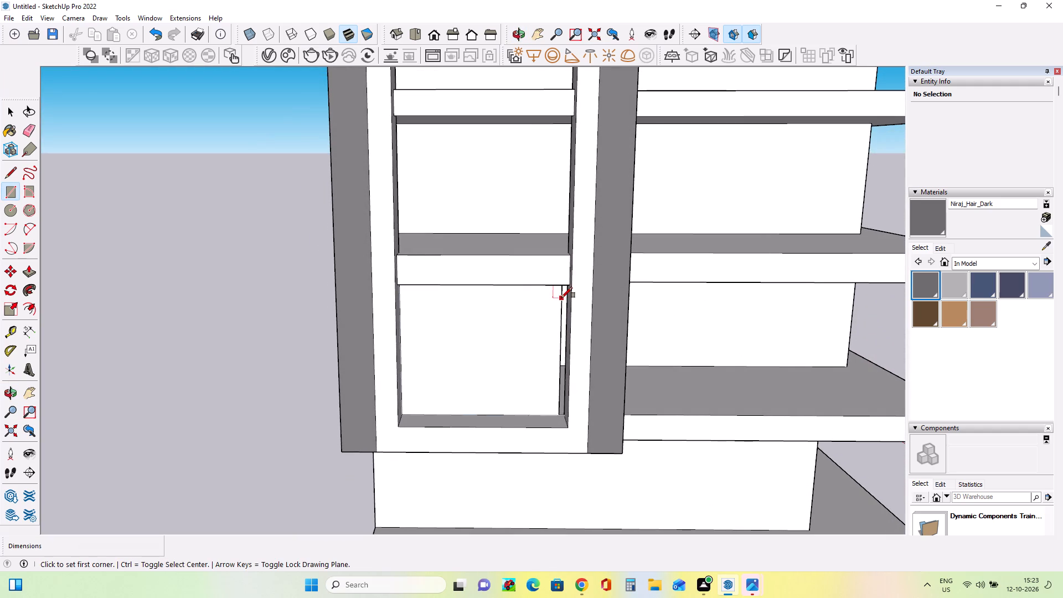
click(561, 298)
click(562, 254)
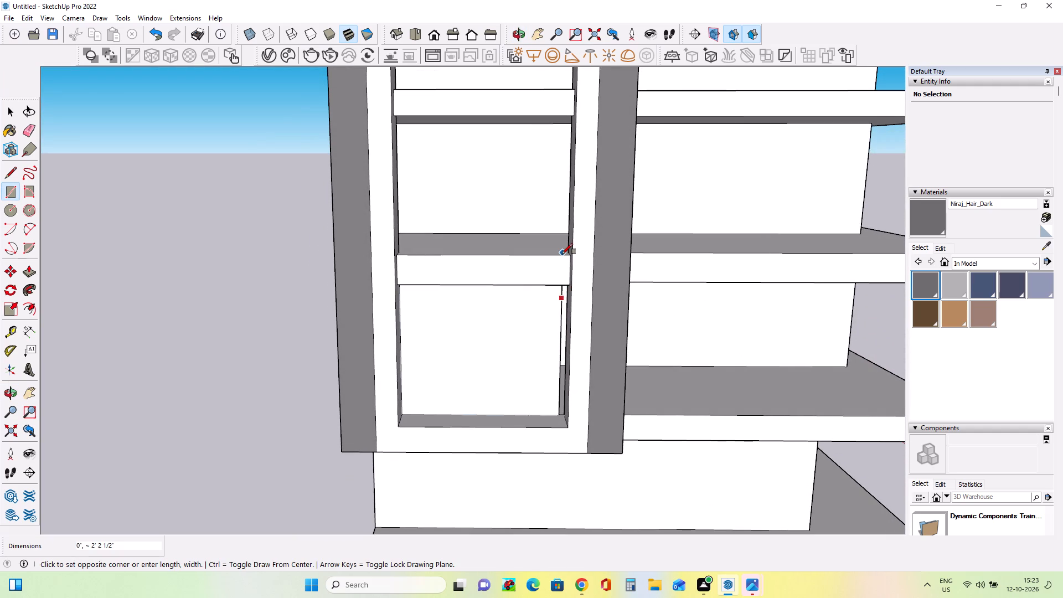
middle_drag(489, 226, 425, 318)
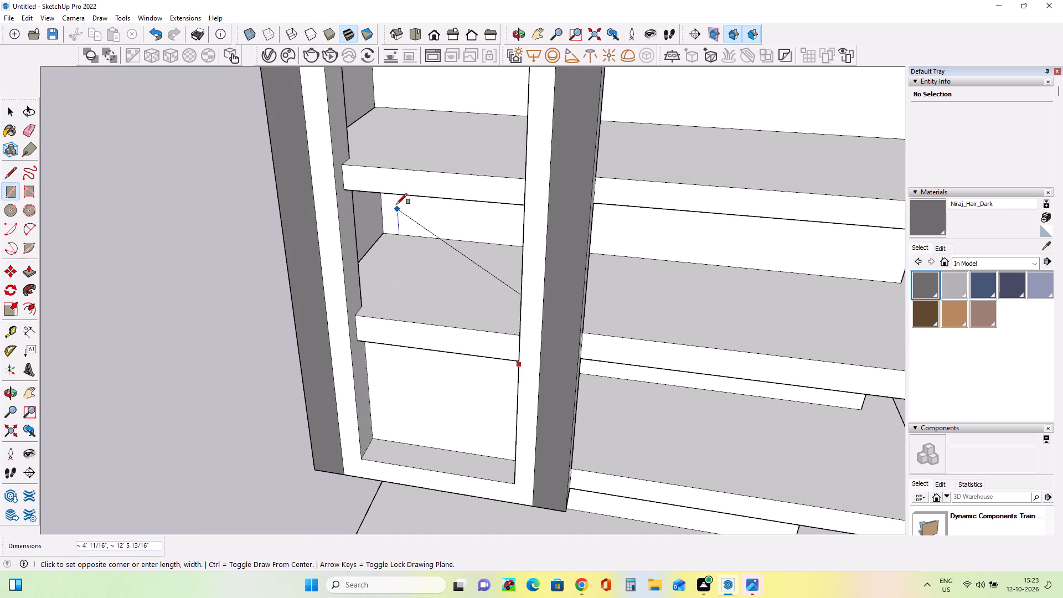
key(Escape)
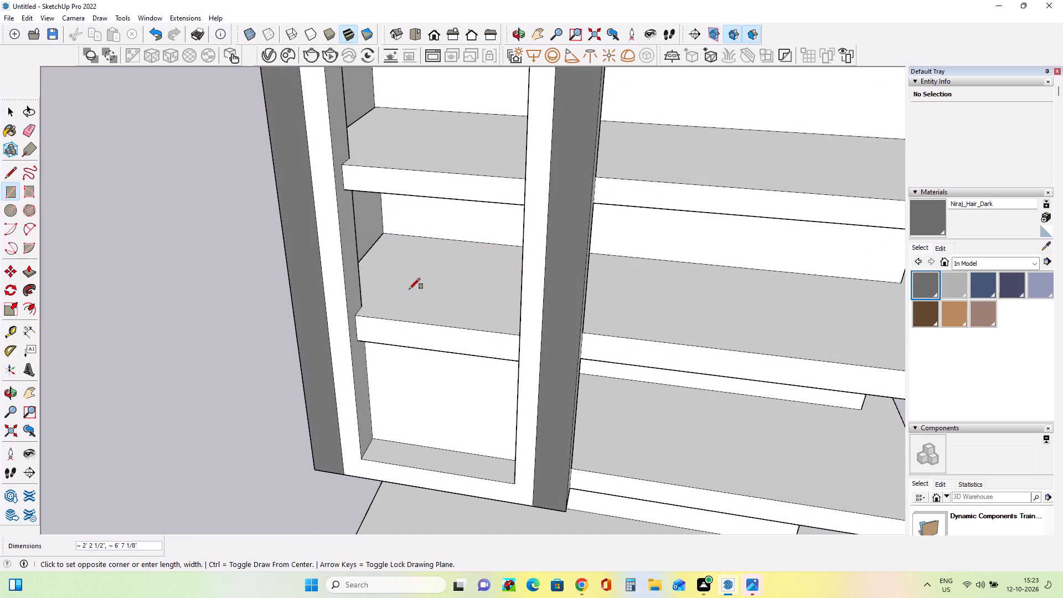
Draw a vertical line about 25' 2 7/8" long up the inner side of the white frame, starting at the lowest crossing slab.
click(16, 172)
middle_drag(400, 341, 362, 350)
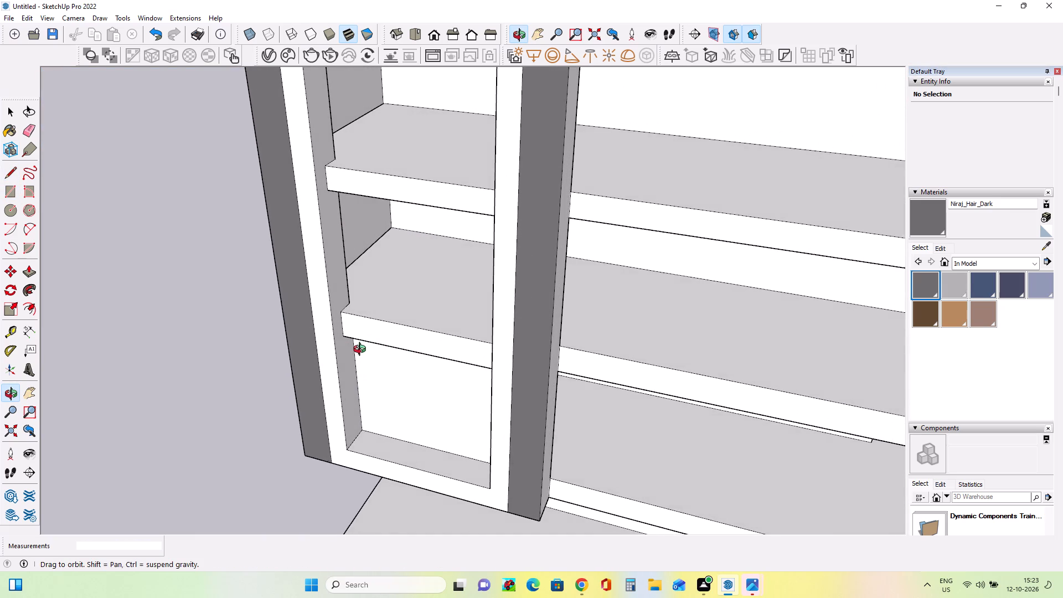
middle_drag(362, 350, 362, 343)
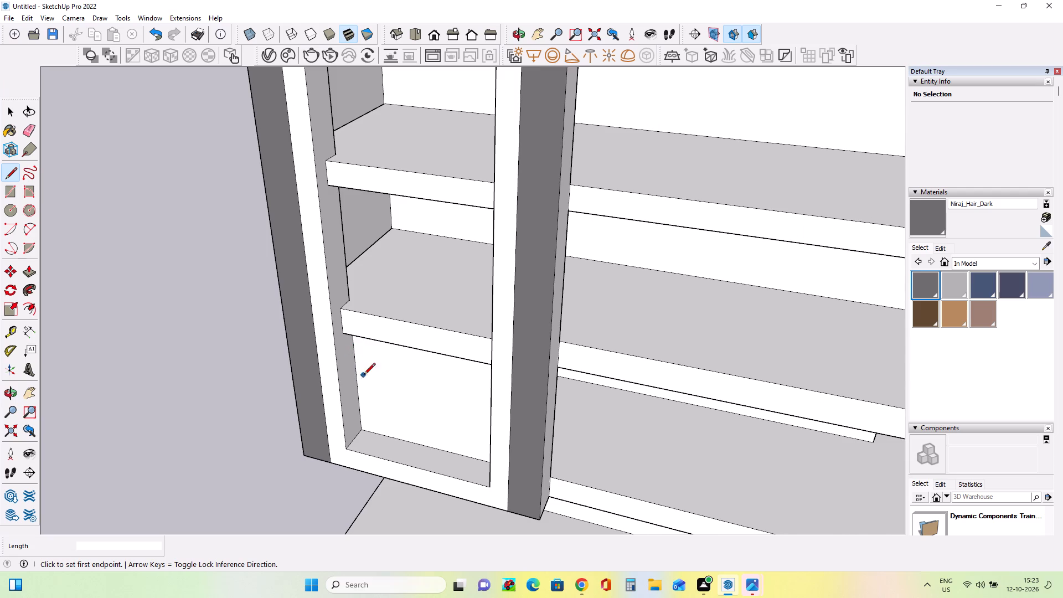
middle_drag(364, 375, 502, 311)
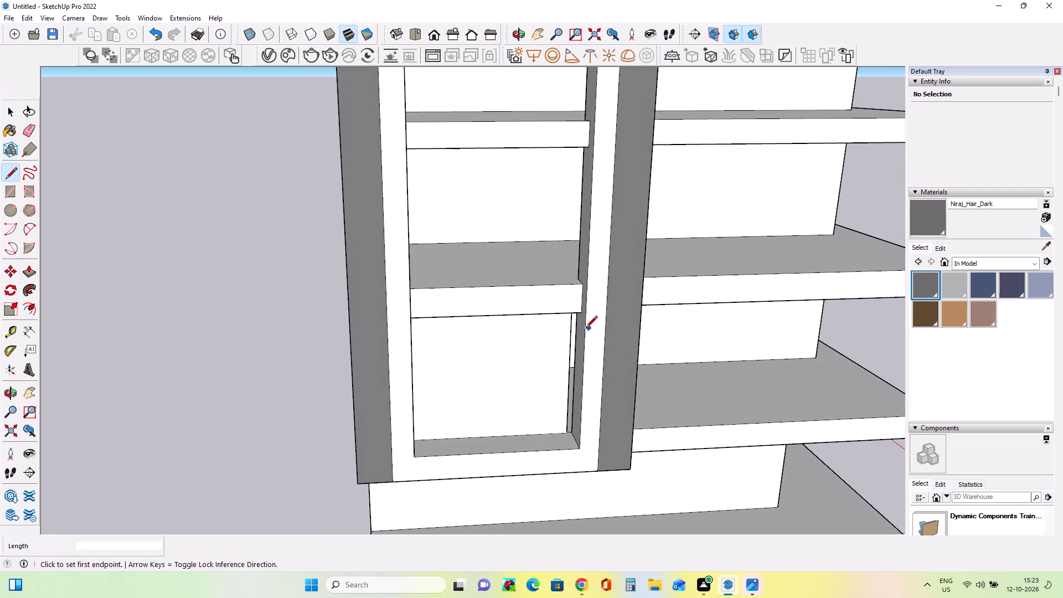
middle_drag(572, 322, 582, 140)
click(572, 198)
middle_drag(566, 141, 554, 214)
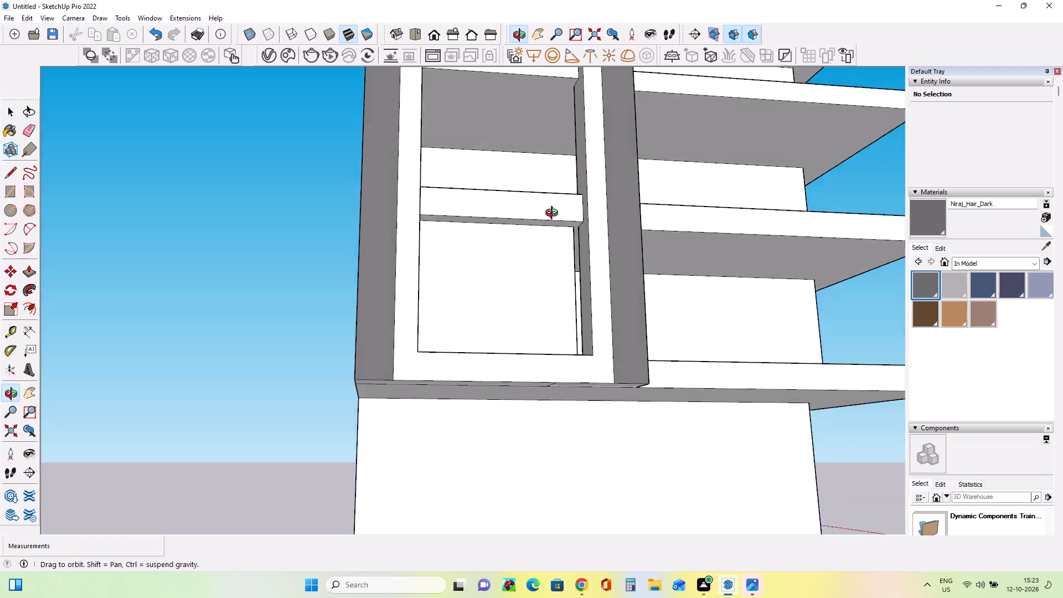
middle_drag(554, 214, 499, 383)
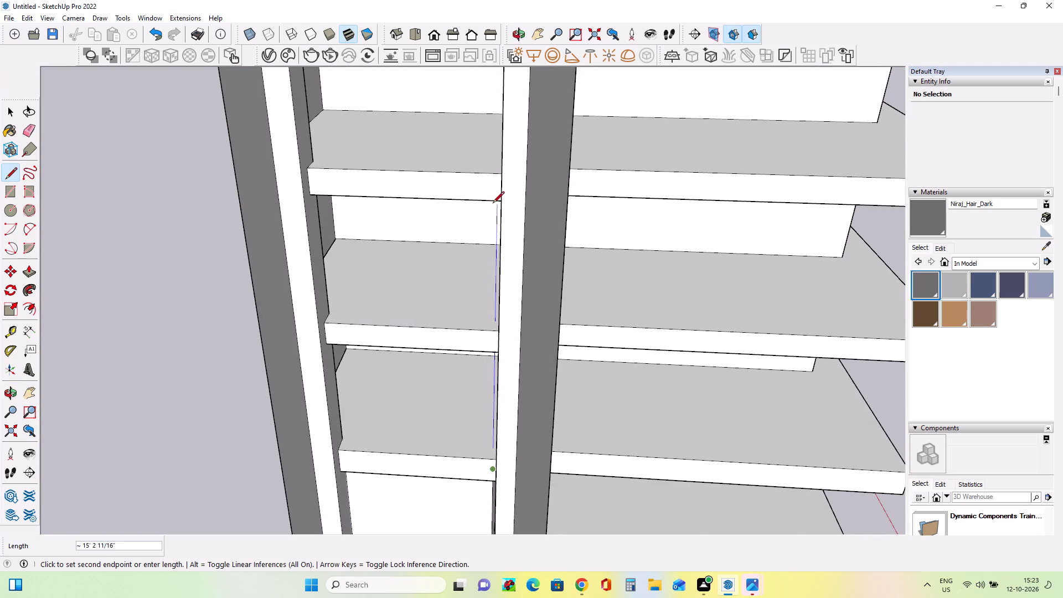
scroll(493, 204, down, 8)
scroll(494, 110, up, 4)
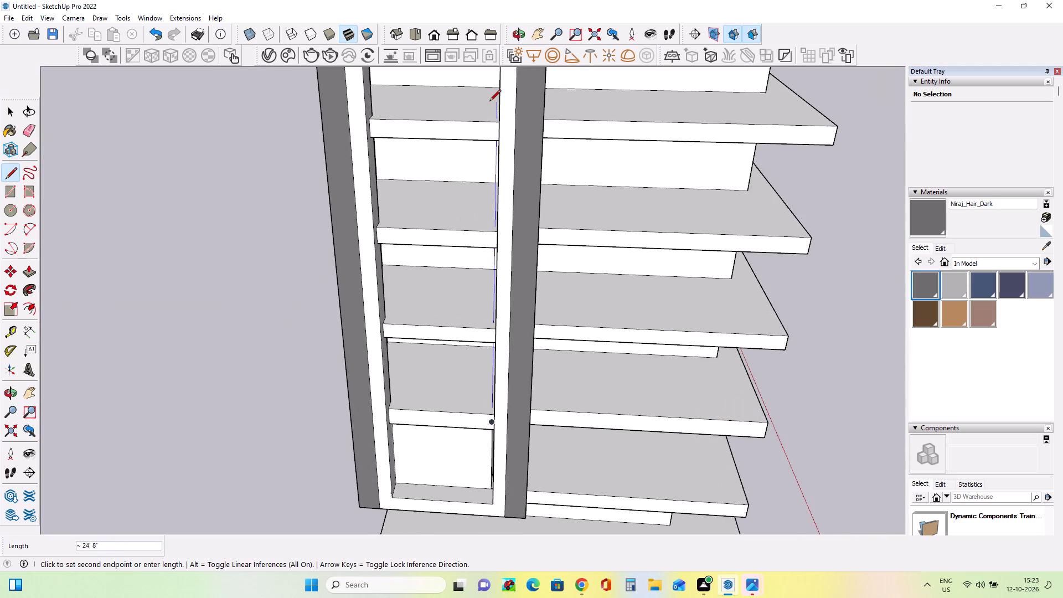
scroll(489, 102, down, 14)
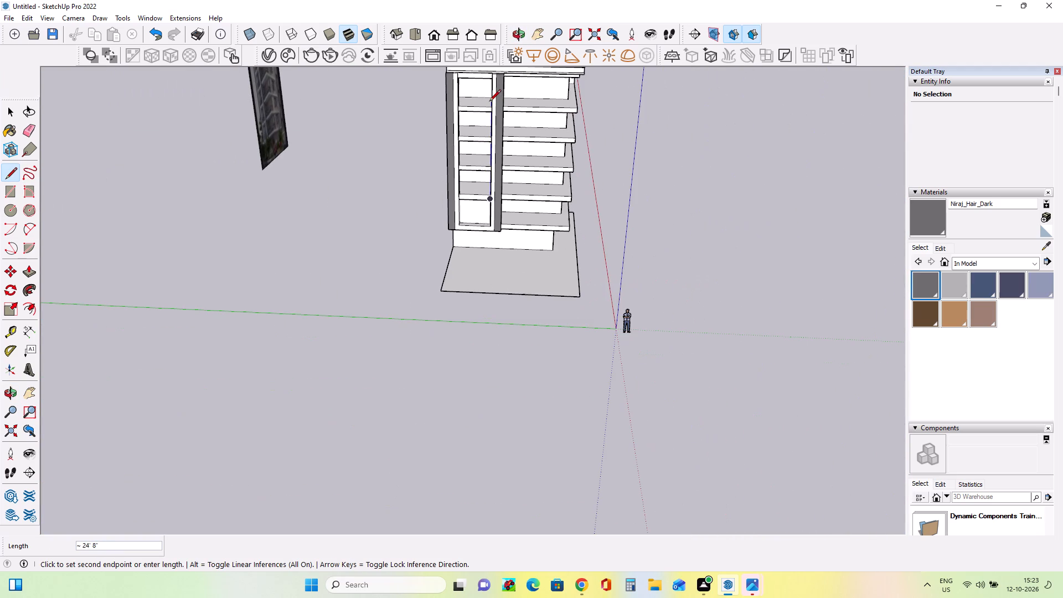
scroll(489, 102, down, 3)
scroll(489, 102, up, 1)
scroll(489, 102, down, 1)
scroll(489, 102, up, 9)
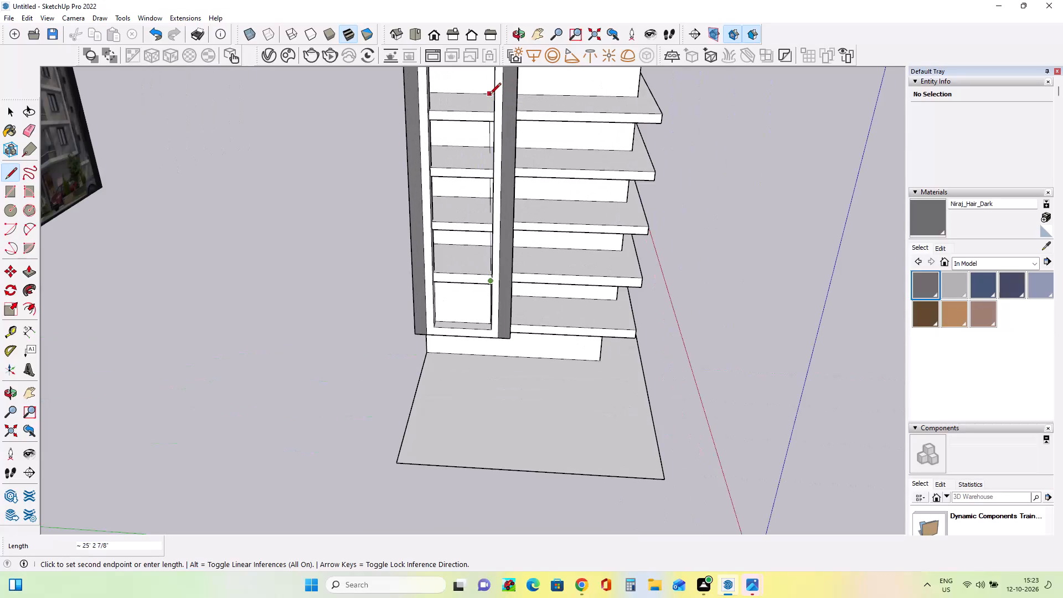
click(489, 99)
middle_drag(505, 197, 649, 229)
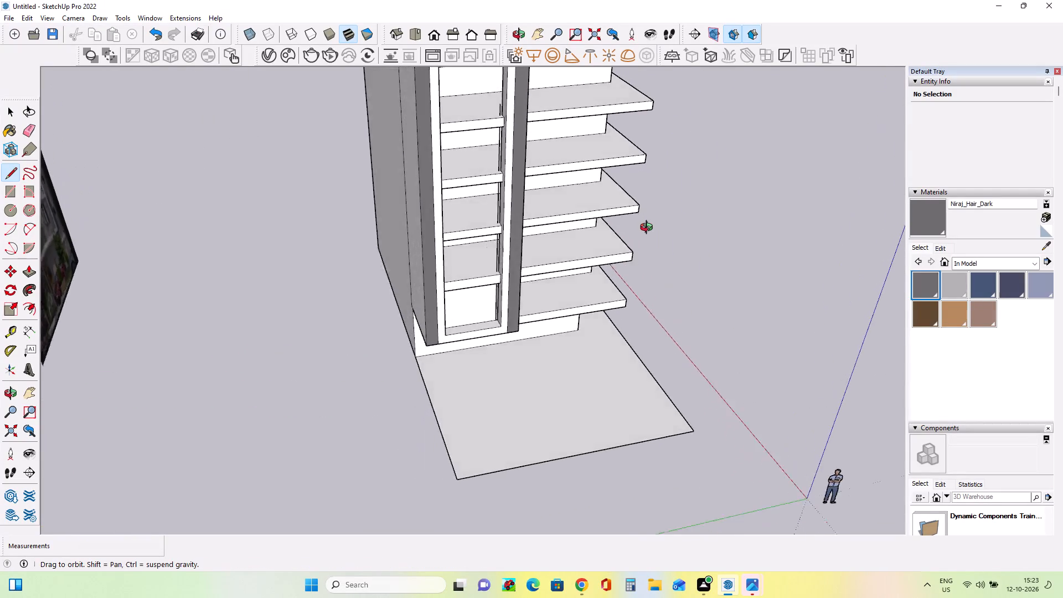
middle_drag(649, 229, 678, 230)
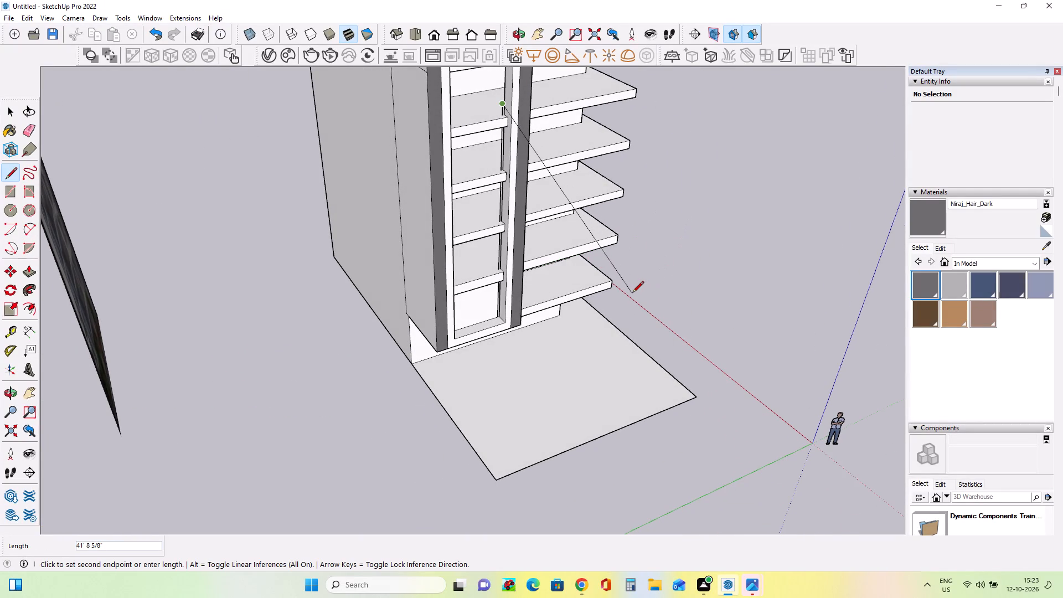
key(Escape)
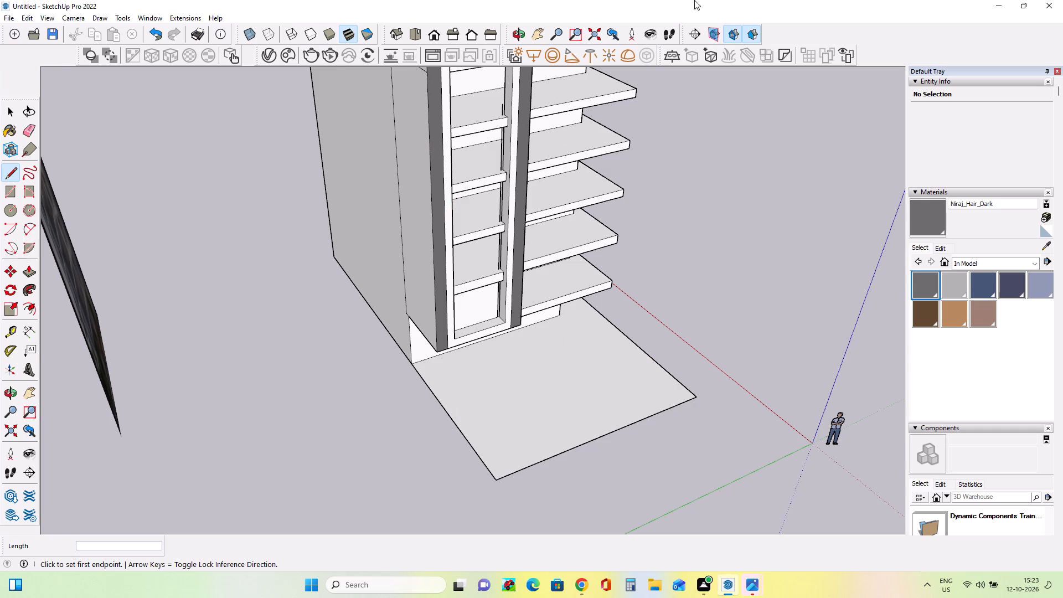
Draw a rectangle about 9' 9 15/16" by 8' 8 15/16" on the lowest crossing slab, from the vertical line to the opposite rear corner.
click(30, 395)
drag(642, 316, 584, 436)
middle_drag(687, 426, 505, 333)
drag(316, 375, 352, 355)
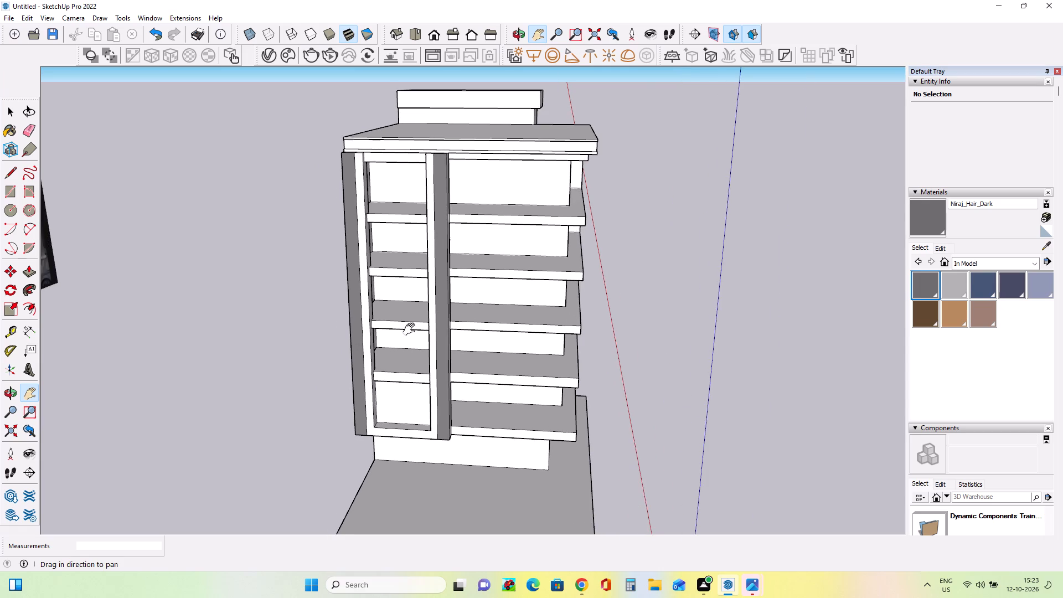
scroll(411, 329, up, 3)
scroll(378, 387, up, 3)
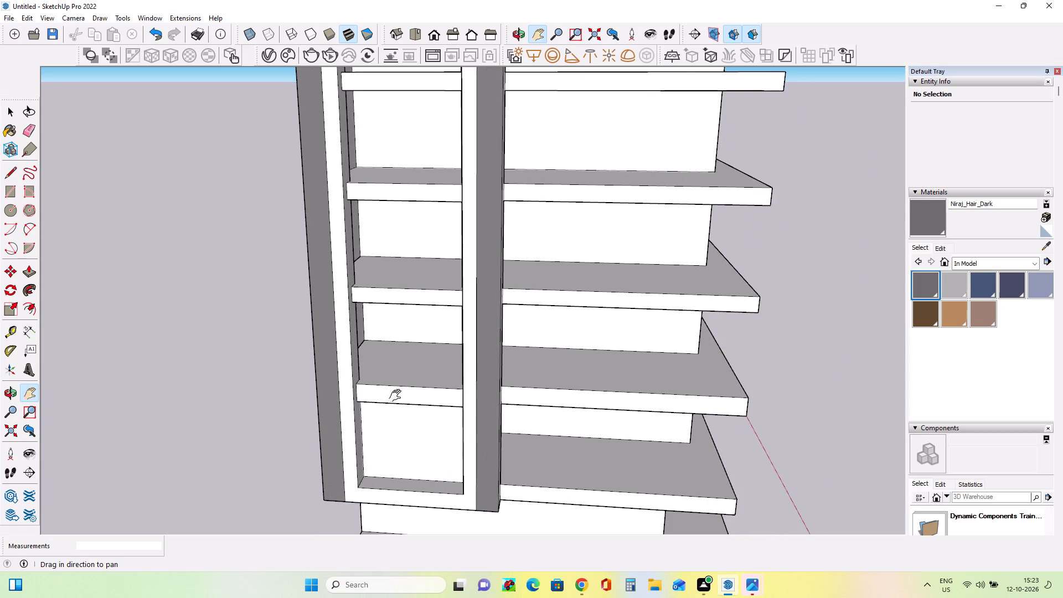
middle_drag(415, 403, 532, 414)
scroll(506, 397, up, 4)
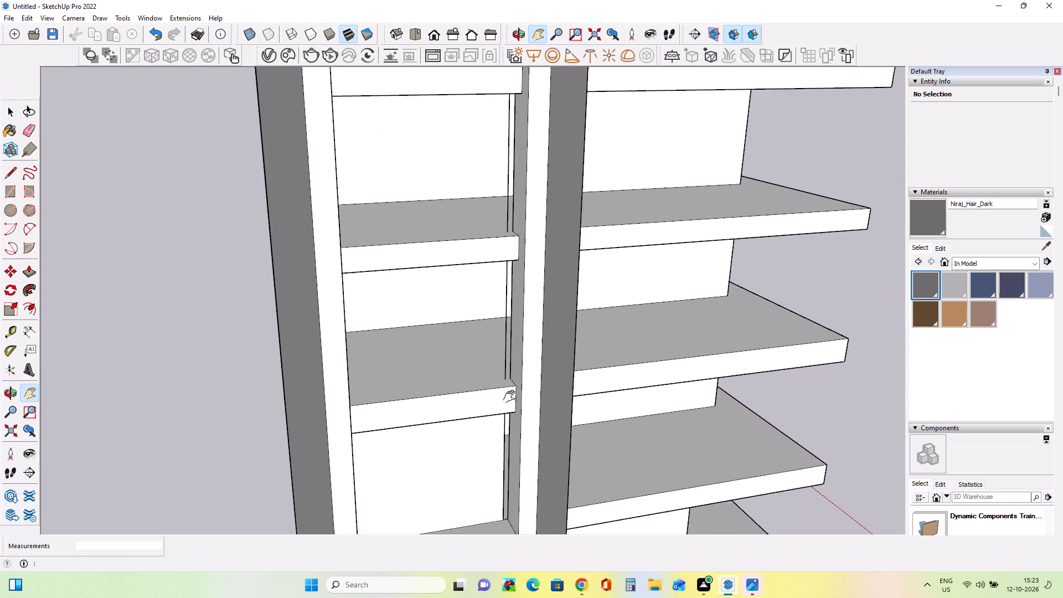
scroll(512, 397, up, 1)
middle_drag(525, 397, 525, 404)
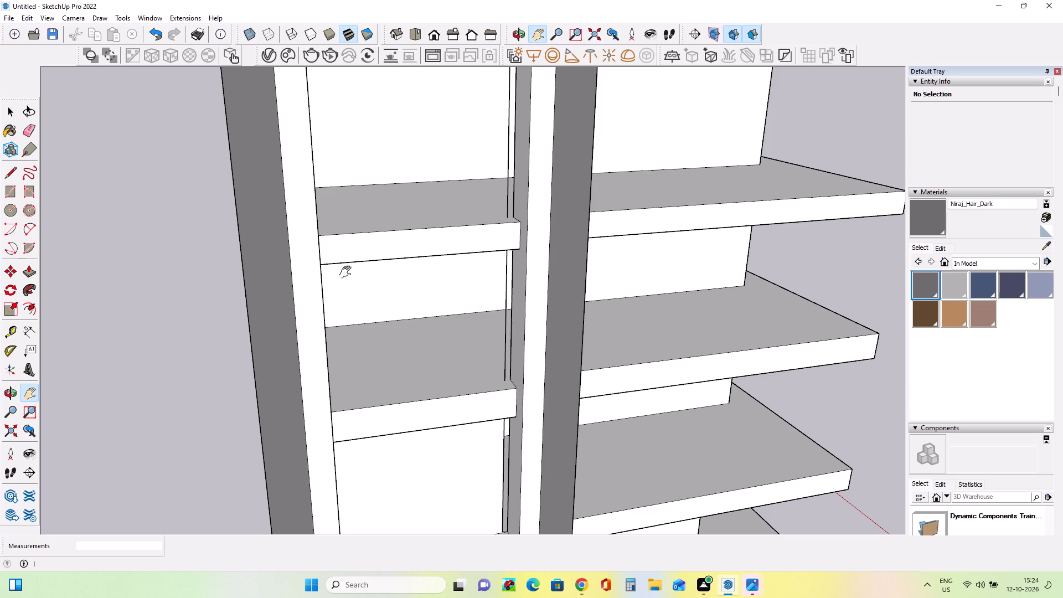
scroll(370, 281, up, 3)
middle_drag(374, 286, 373, 298)
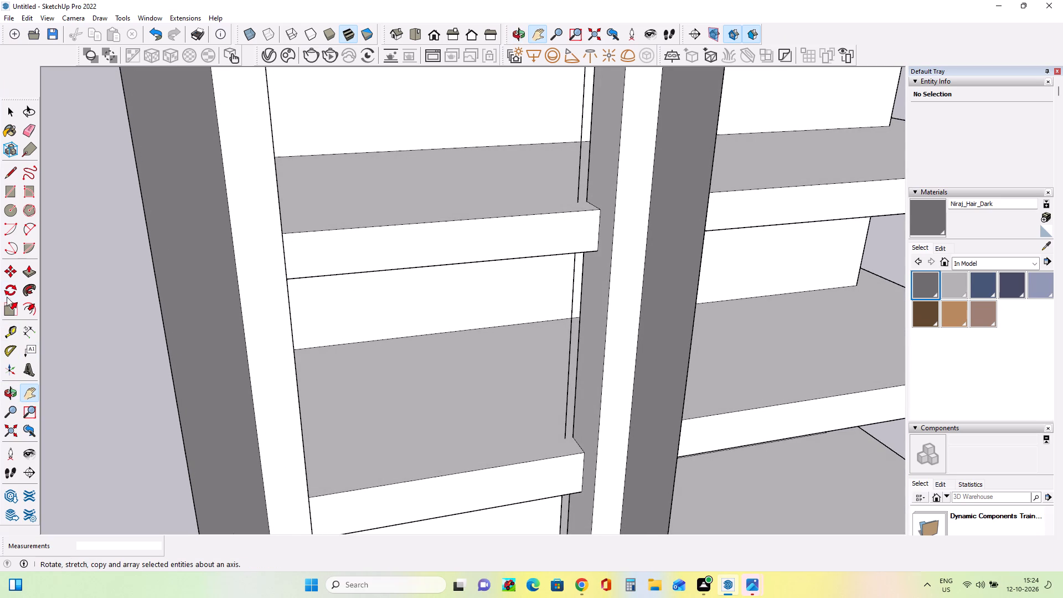
click(13, 190)
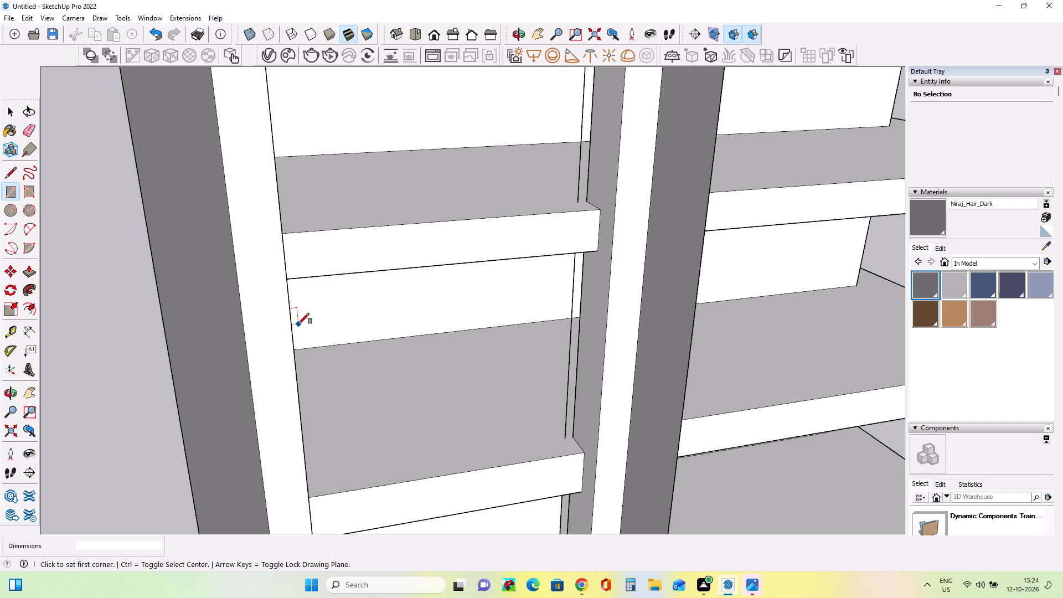
click(564, 435)
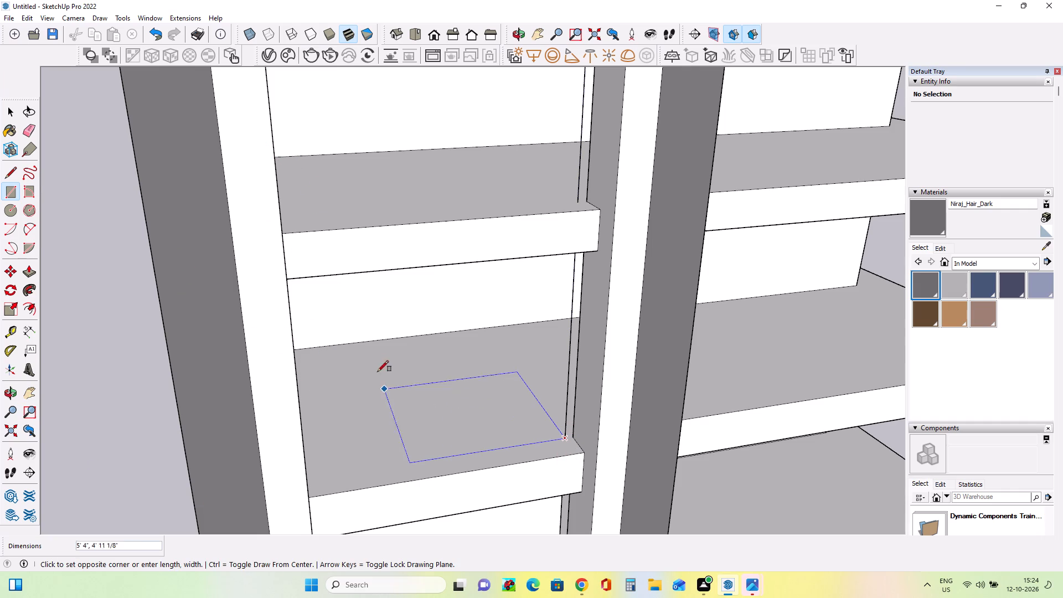
middle_drag(338, 346, 177, 349)
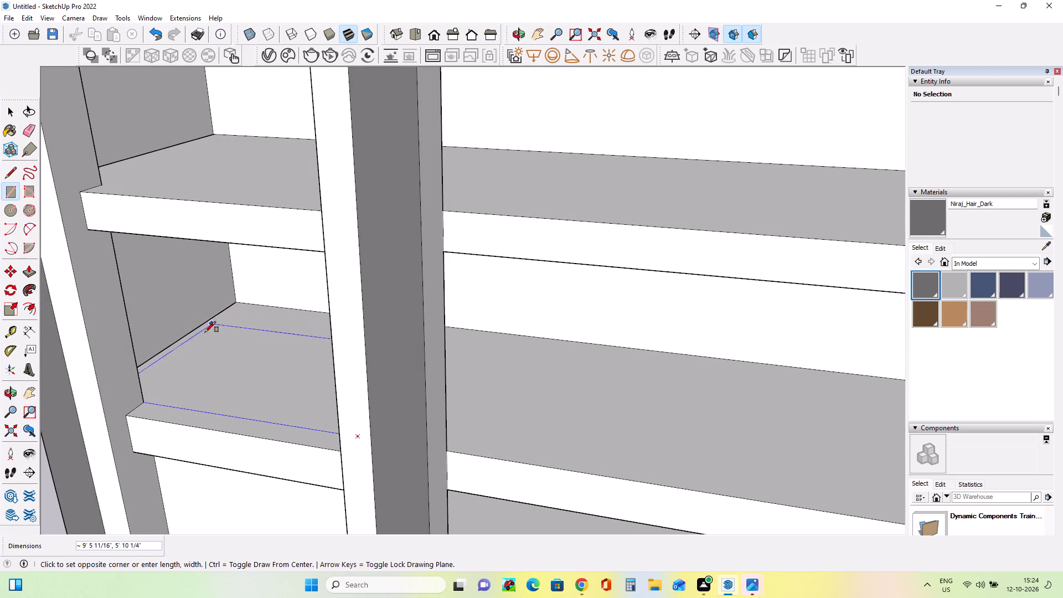
click(239, 301)
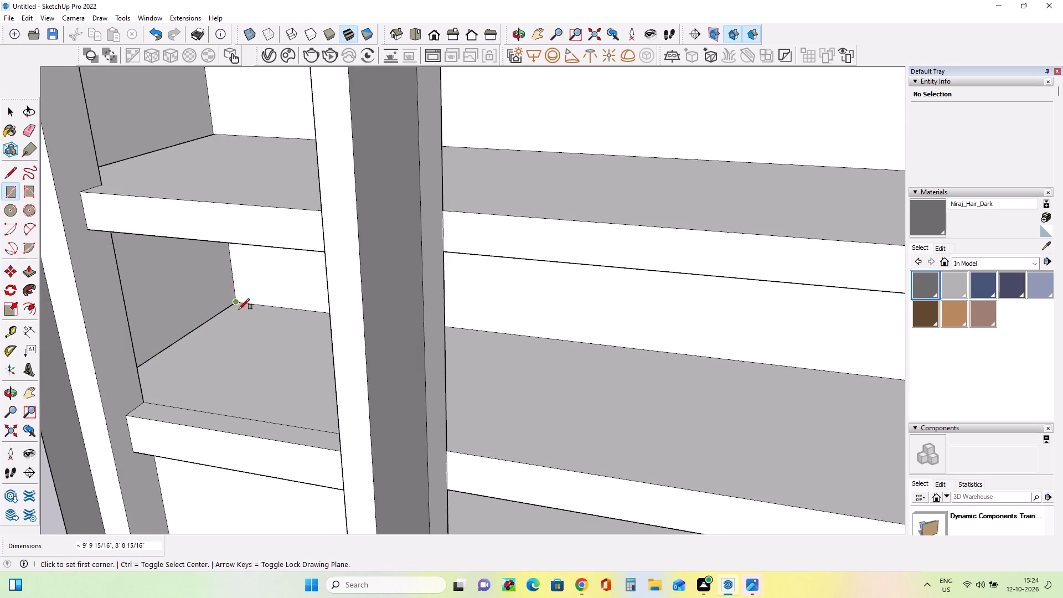
Draw a rectangle about 9' 9 15/16" by 8' 8 15/16" on the second crossing slab, from the vertical line to the opposite rear corner.
middle_drag(323, 399, 487, 467)
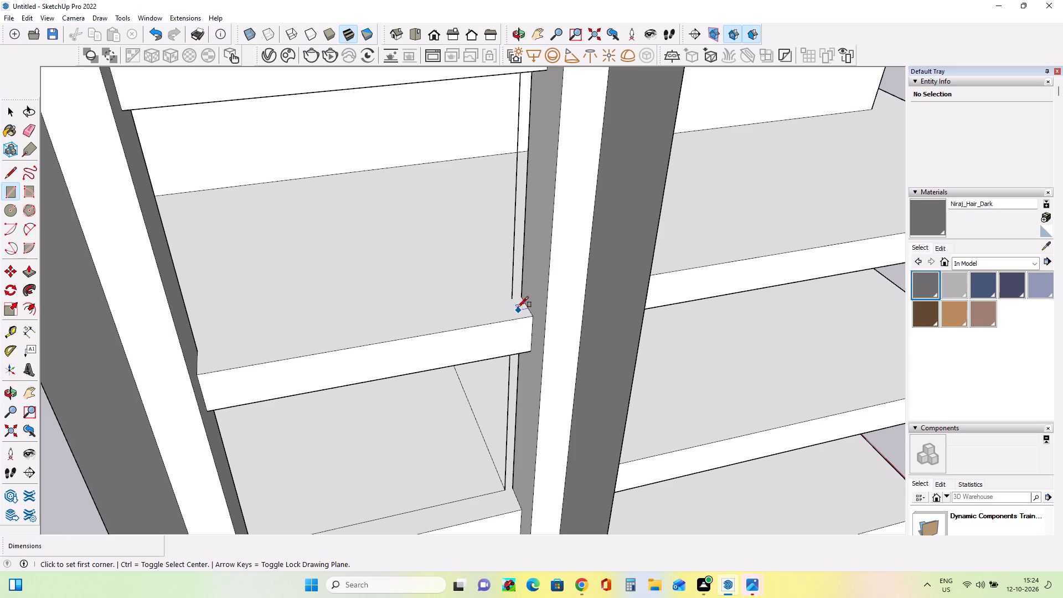
click(514, 297)
middle_drag(504, 312, 378, 385)
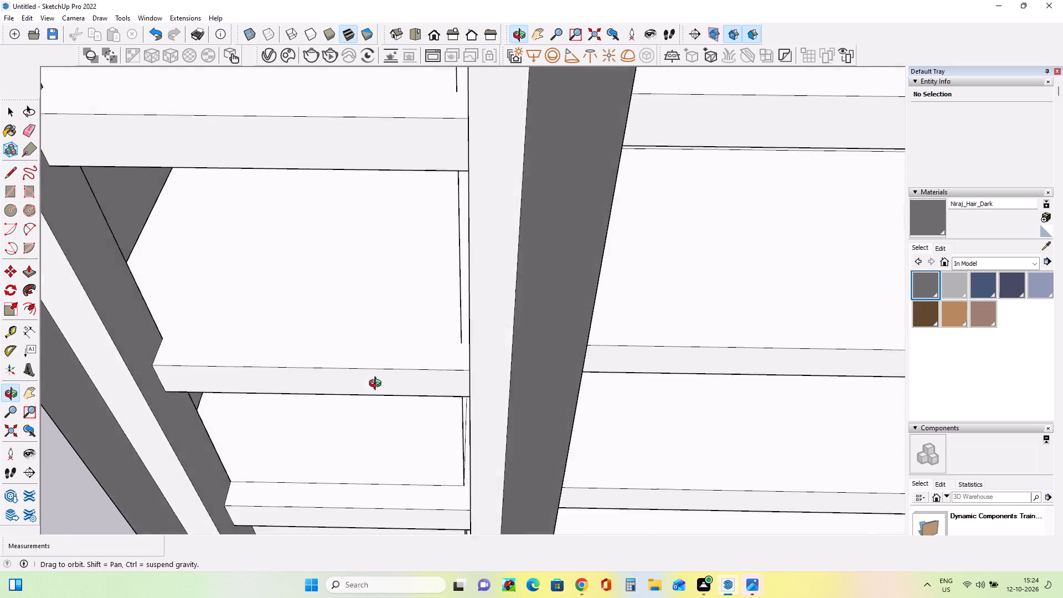
middle_drag(378, 385, 366, 386)
middle_drag(192, 168, 230, 112)
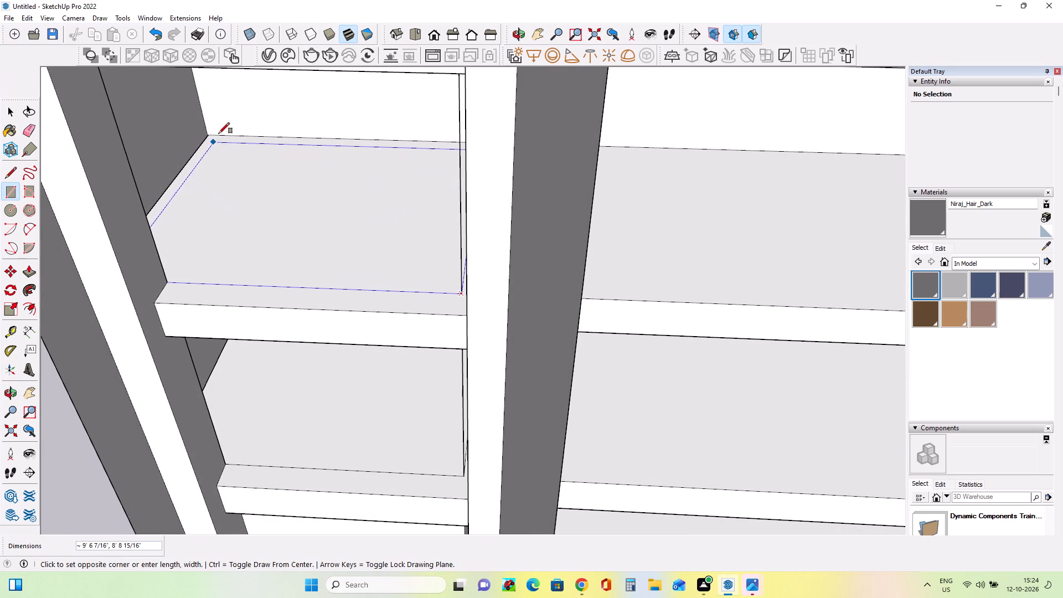
click(205, 138)
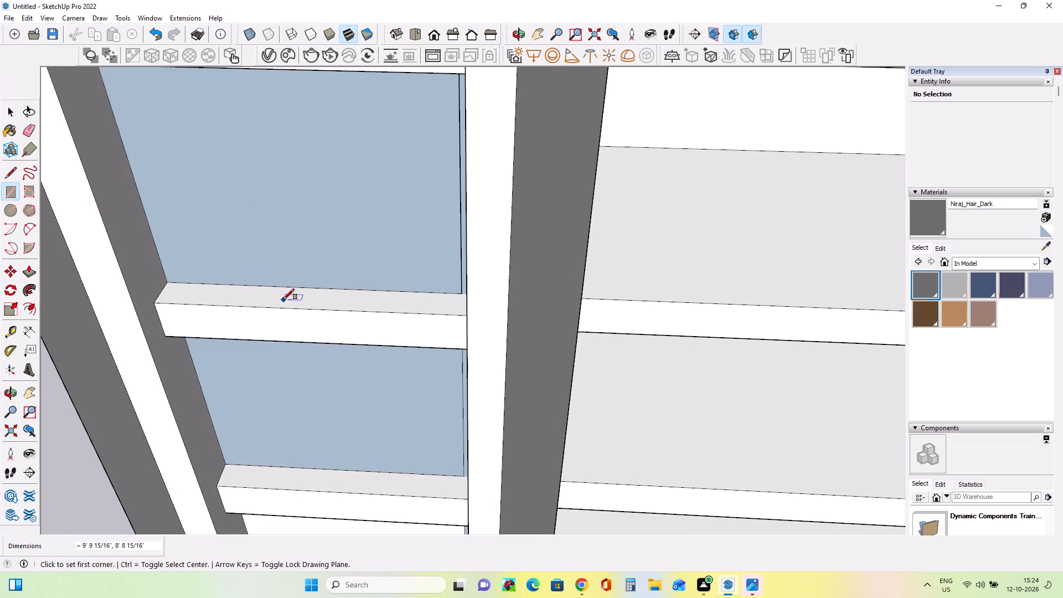
Delete the two blue faces covering the bays inside the white frame.
scroll(283, 300, down, 3)
middle_drag(284, 302, 374, 212)
scroll(374, 212, down, 10)
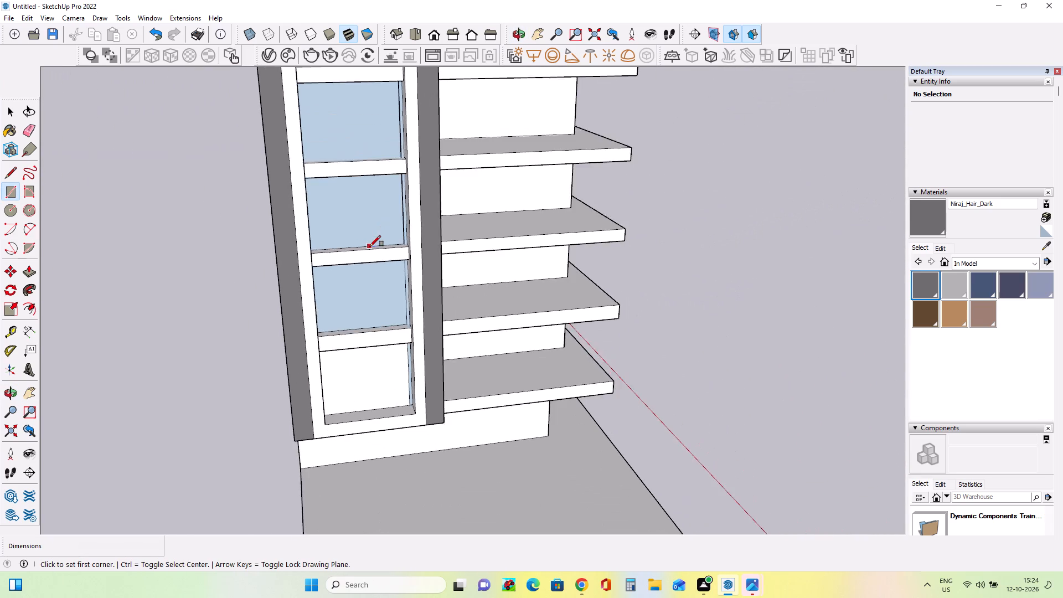
scroll(370, 246, down, 4)
middle_drag(368, 259, 368, 221)
scroll(399, 288, down, 5)
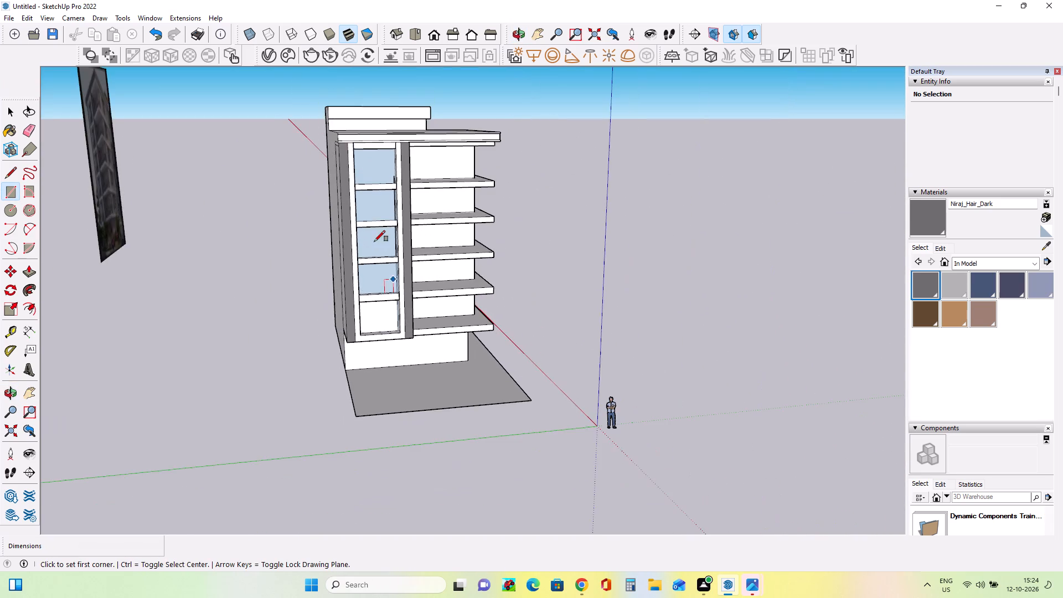
scroll(373, 223, up, 10)
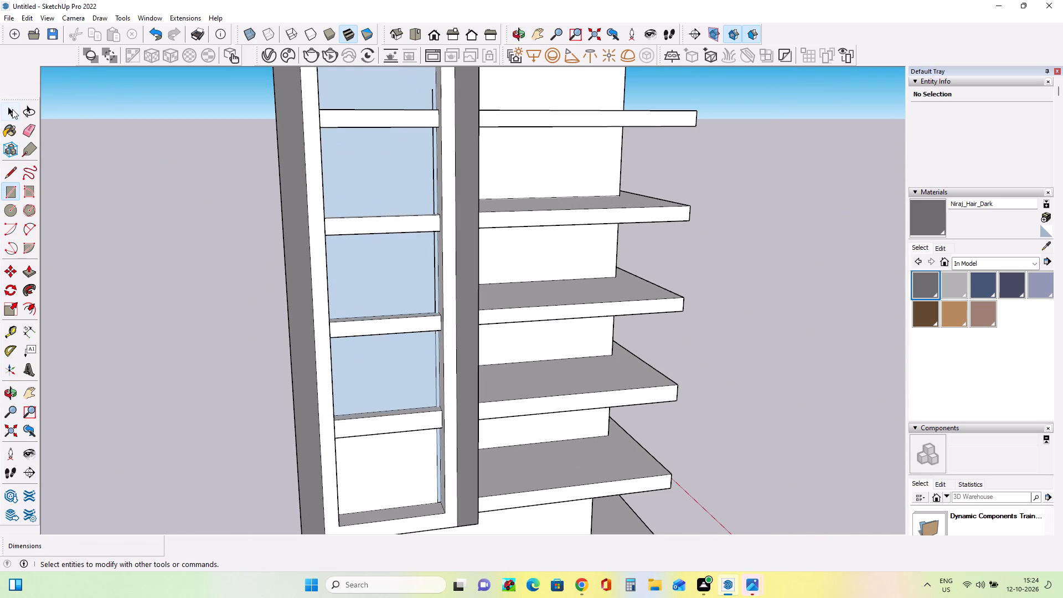
click(12, 109)
click(379, 270)
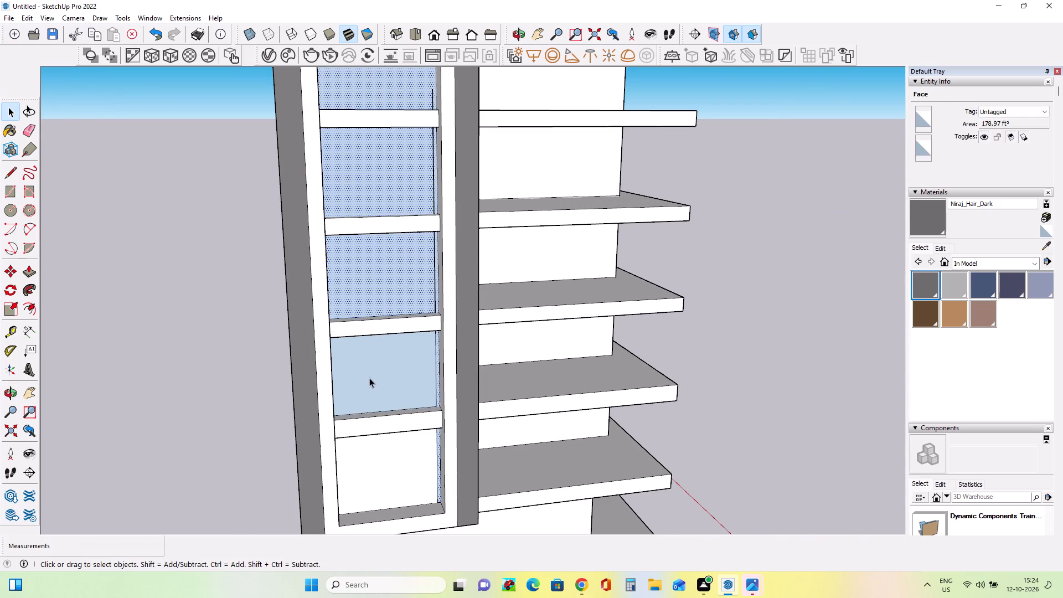
key(Delete)
middle_drag(482, 386, 444, 404)
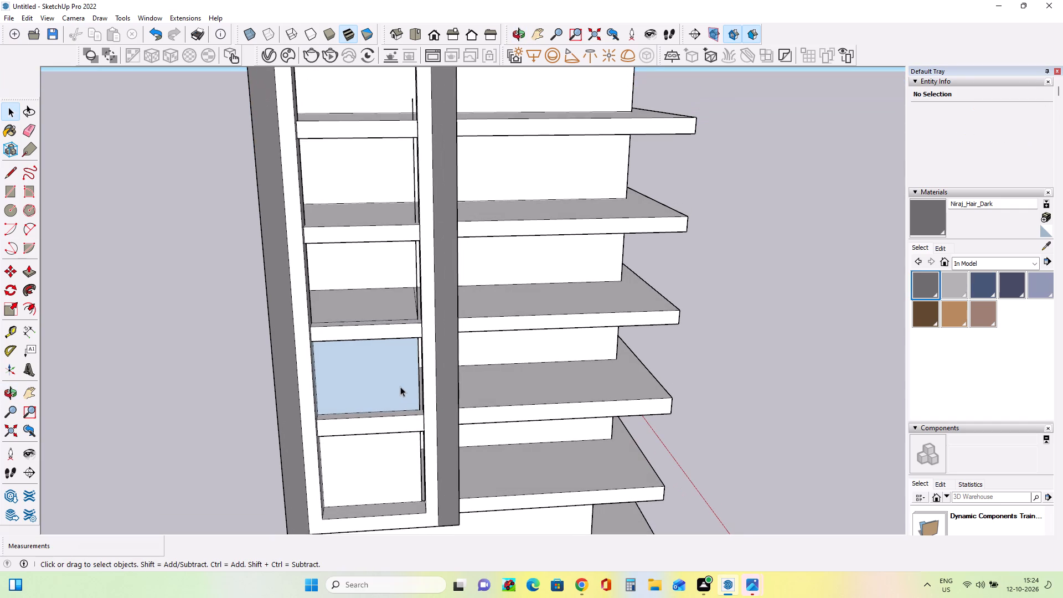
click(400, 386)
key(Delete)
Draw a rectangle about 9' 10 5/16" by 8' 8 15/16" on the third crossing slab, from the vertical line to the opposite rear corner.
middle_drag(438, 380, 468, 427)
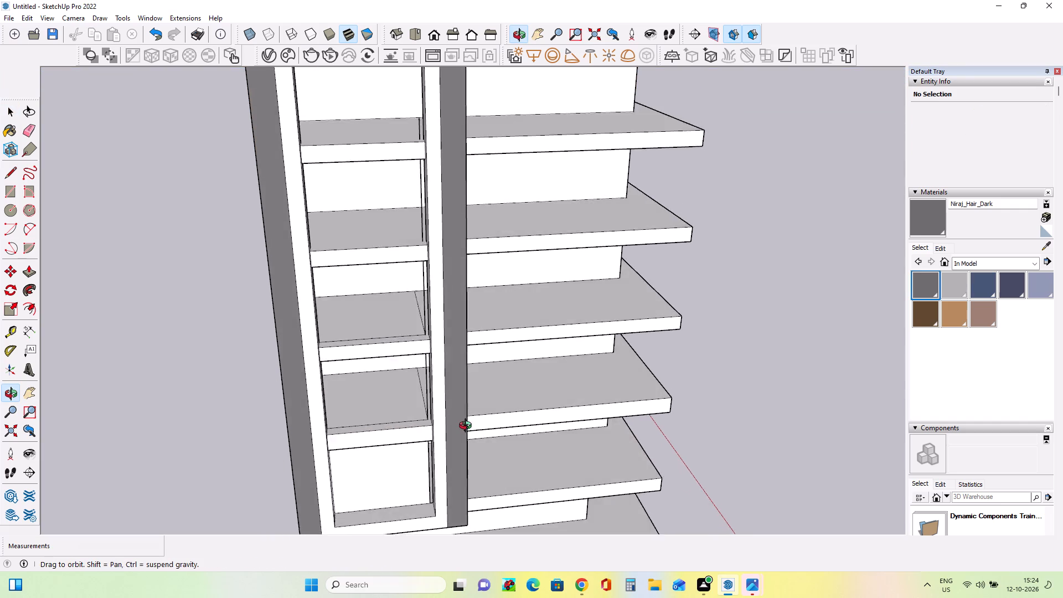
middle_drag(468, 427, 533, 440)
middle_click(533, 440)
middle_drag(512, 373, 500, 416)
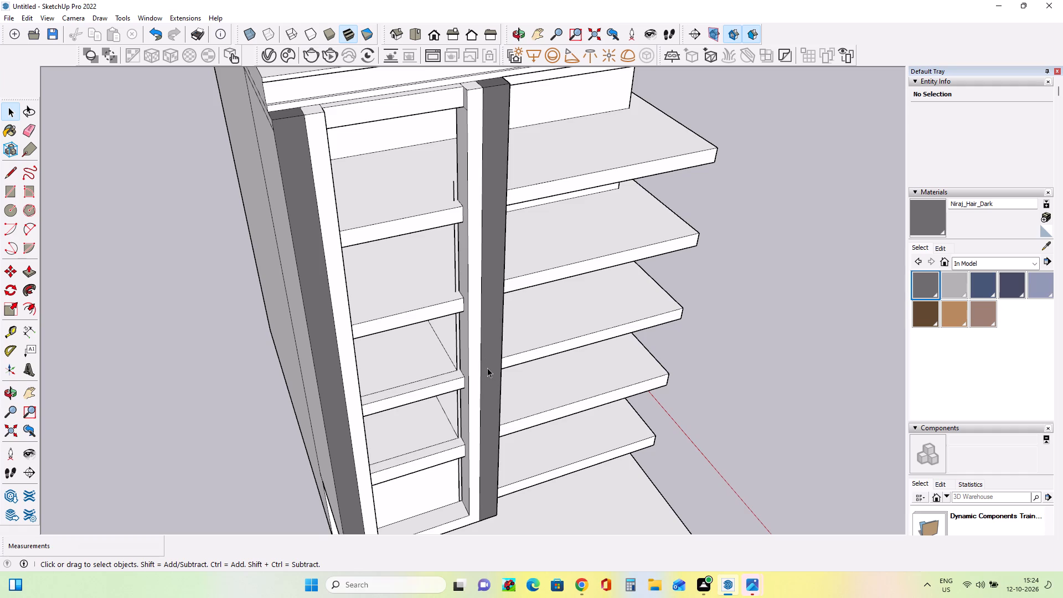
middle_drag(441, 376, 419, 369)
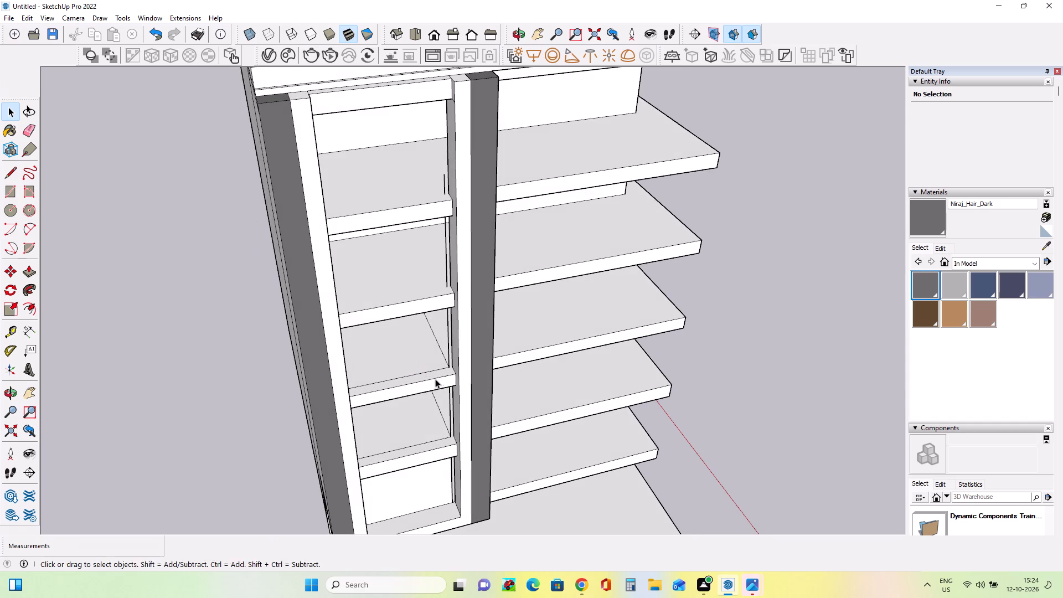
middle_drag(437, 379, 406, 369)
click(12, 187)
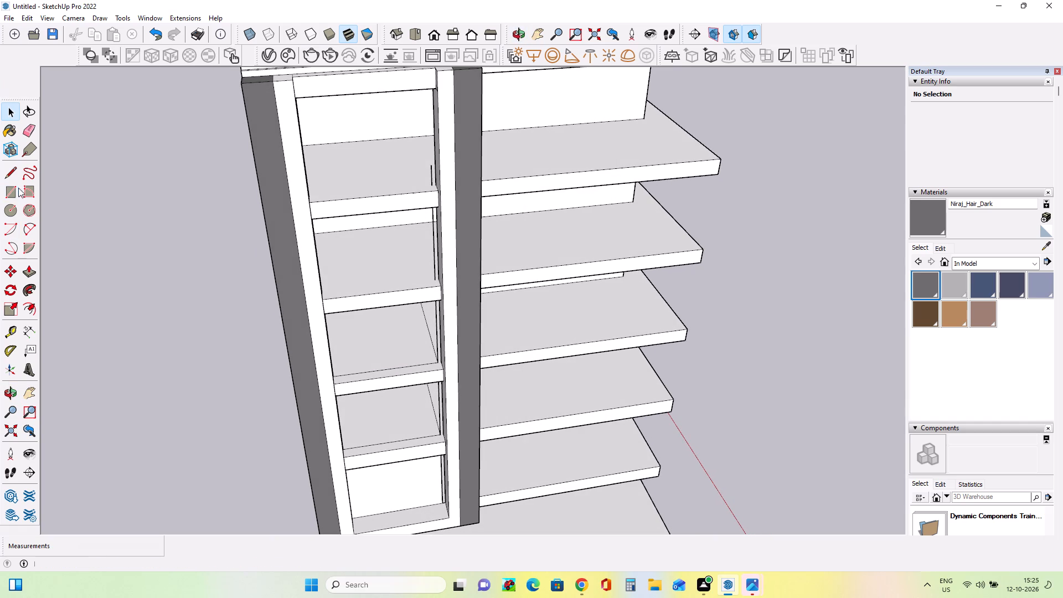
scroll(434, 287, up, 8)
click(439, 271)
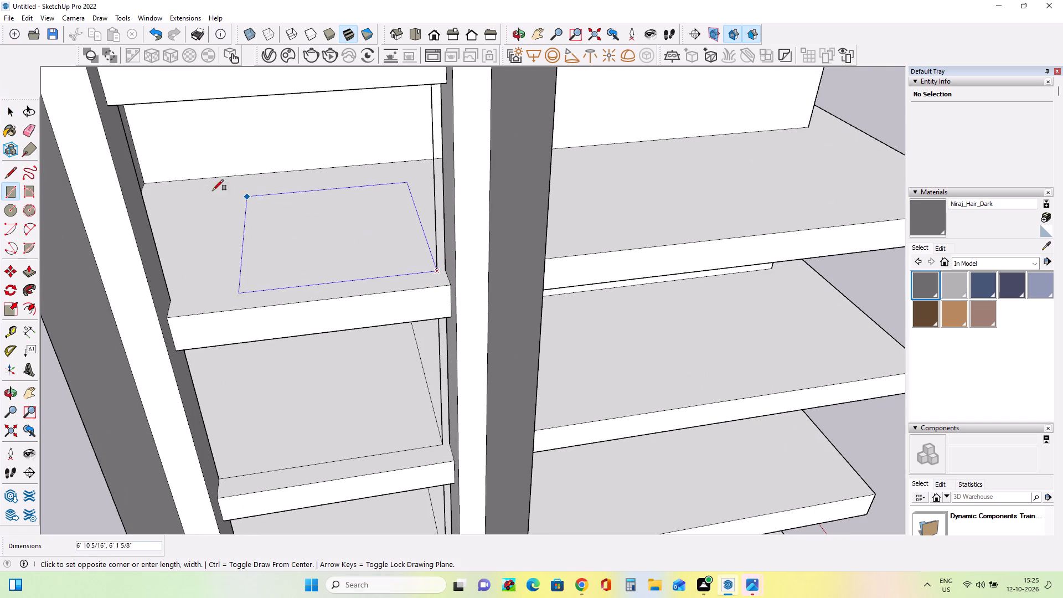
click(148, 182)
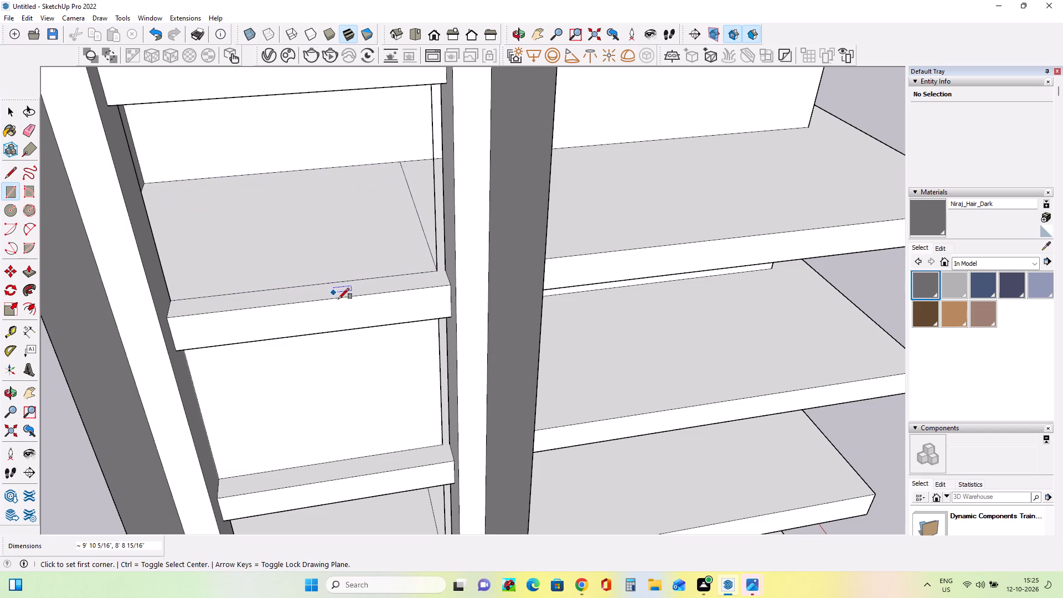
Delete the face covering the bay directly below the third crossing slab inside the white frame.
middle_drag(338, 299, 263, 246)
middle_drag(343, 363, 469, 370)
middle_drag(479, 408, 452, 374)
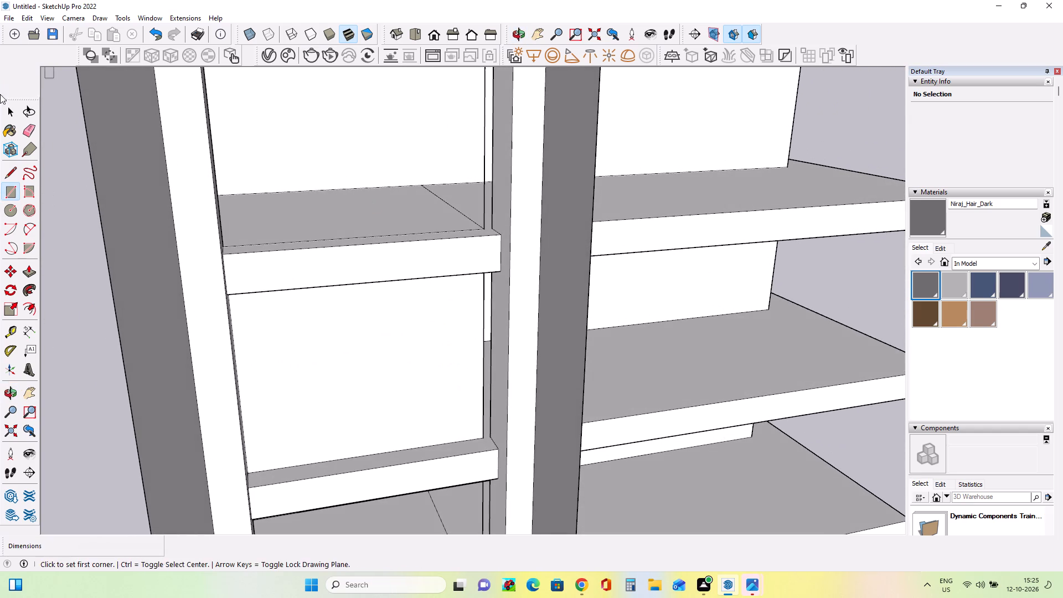
click(5, 114)
click(9, 109)
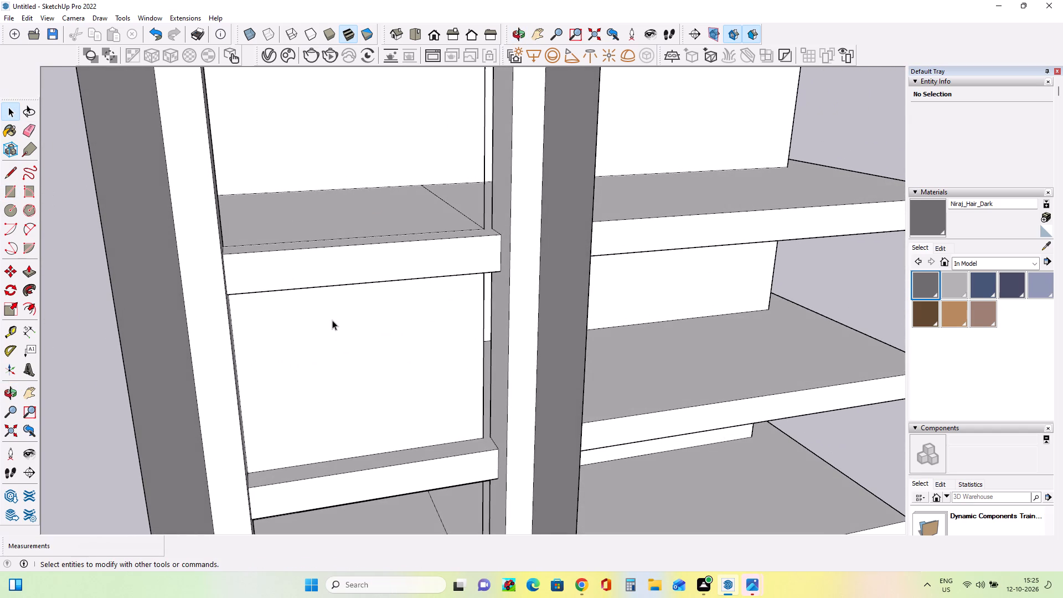
click(330, 302)
key(Delete)
Draw a rectangle about 9' 11" wide on the top crossing slab, from the vertical line to the opposite rear corner.
middle_drag(414, 416, 357, 428)
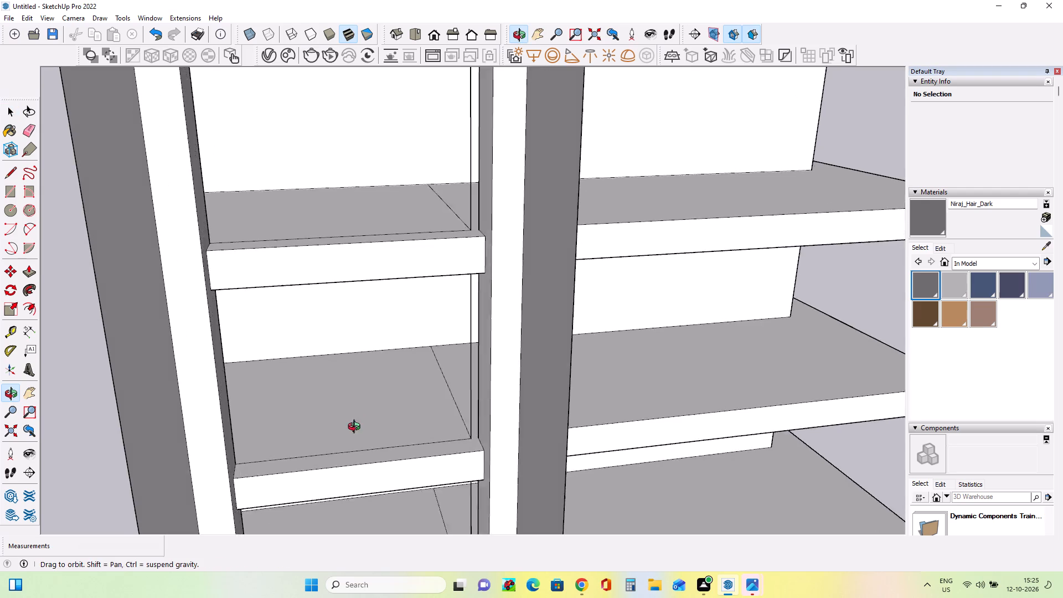
middle_drag(357, 428, 360, 517)
scroll(360, 515, down, 3)
scroll(347, 368, down, 10)
scroll(340, 319, up, 5)
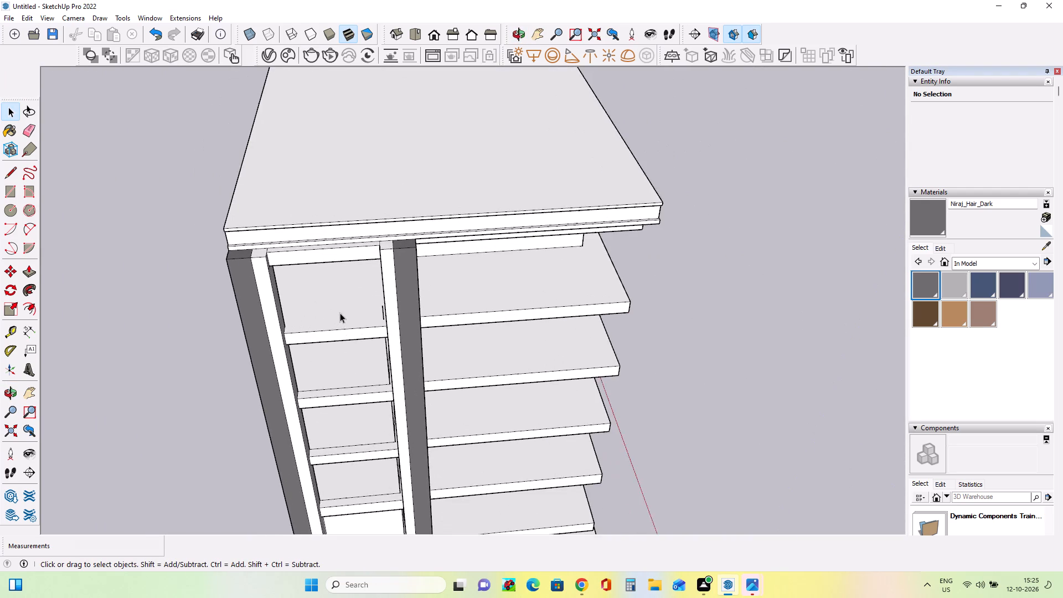
scroll(340, 313, up, 2)
middle_drag(350, 339, 374, 325)
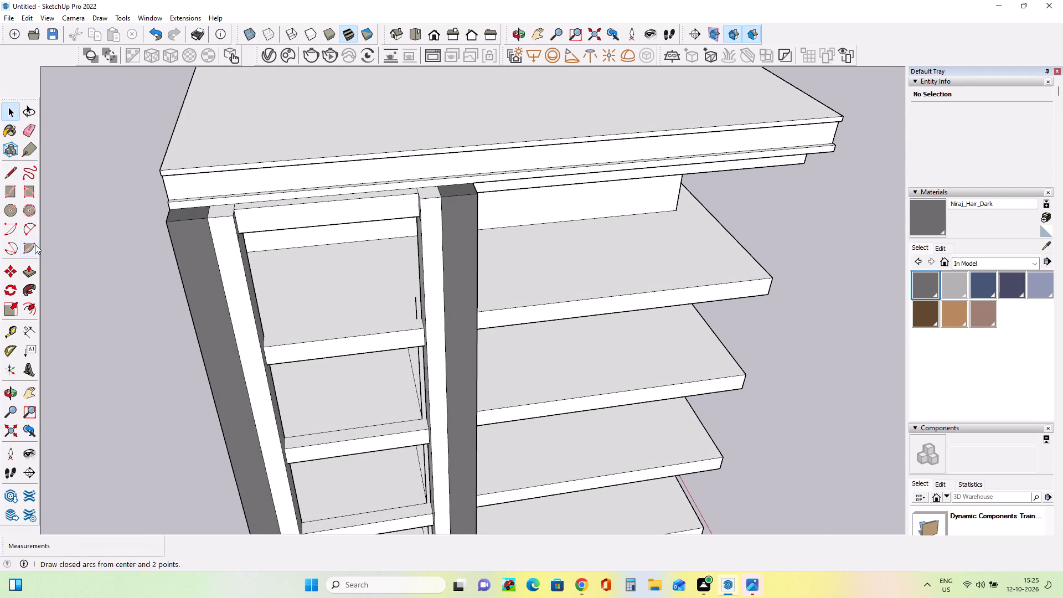
click(12, 192)
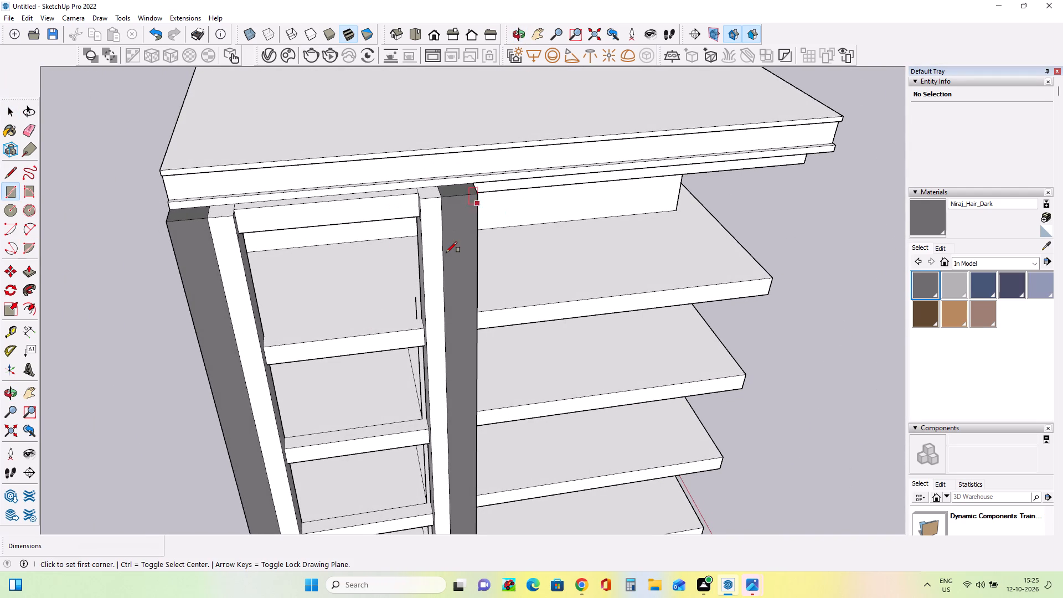
middle_drag(446, 254, 483, 245)
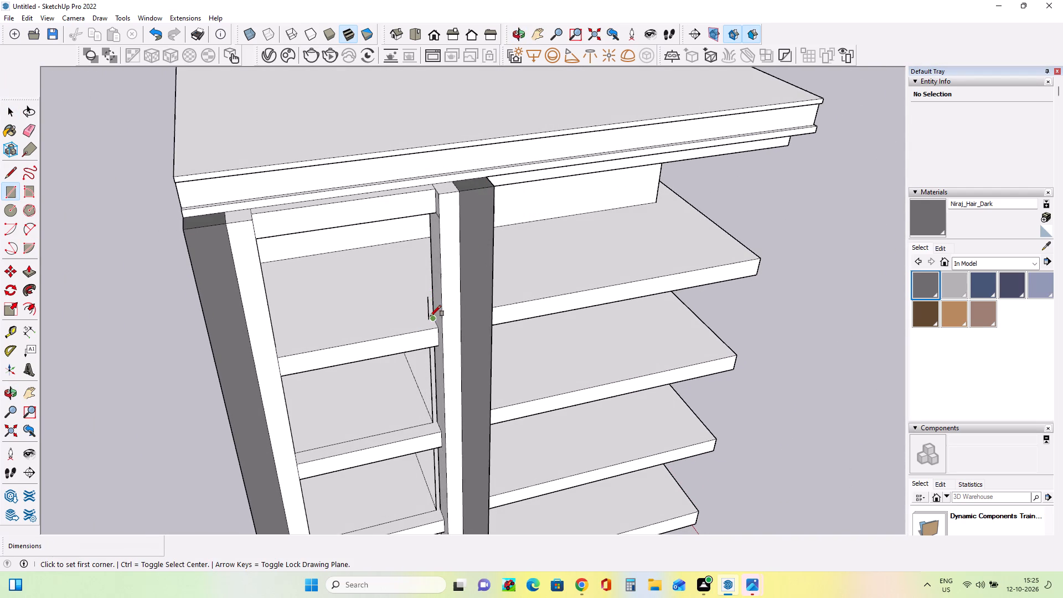
scroll(427, 319, up, 7)
click(429, 318)
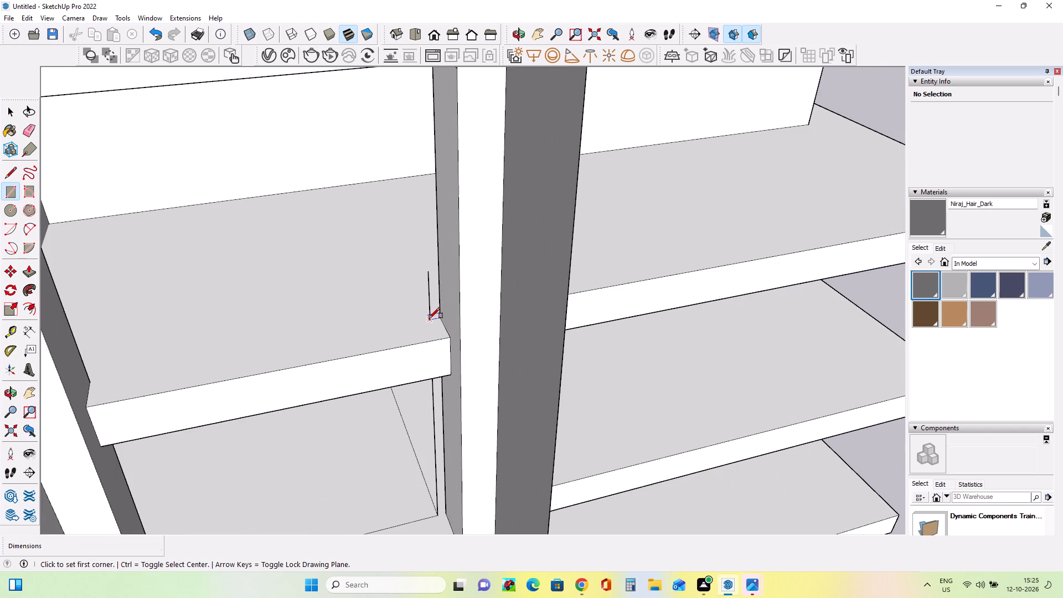
scroll(194, 257, down, 4)
middle_drag(194, 257, 89, 253)
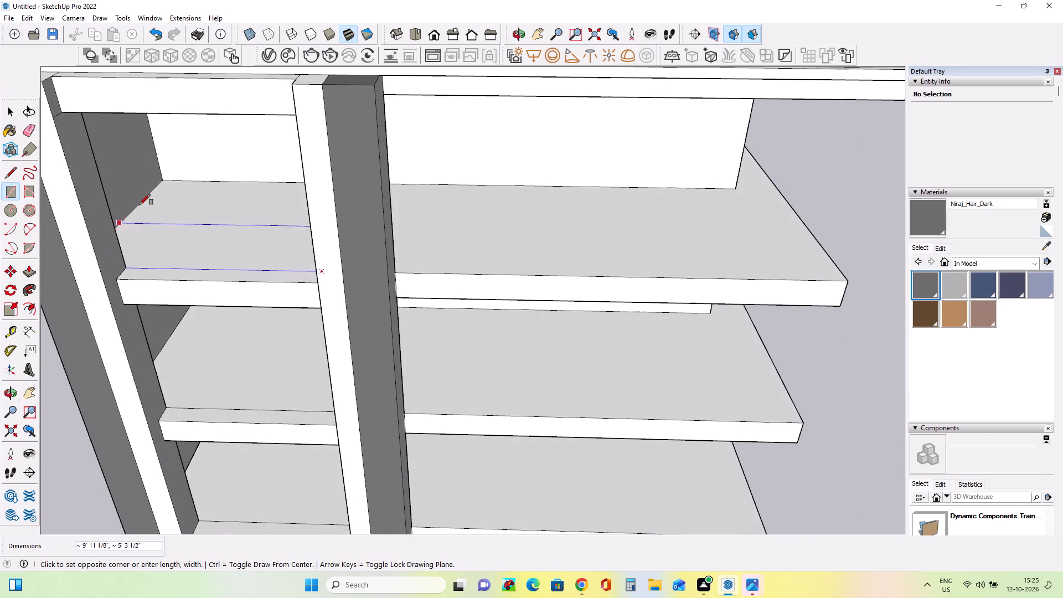
click(168, 180)
Delete the face covering the bay directly below the top crossing slab inside the white frame.
middle_drag(283, 308, 338, 233)
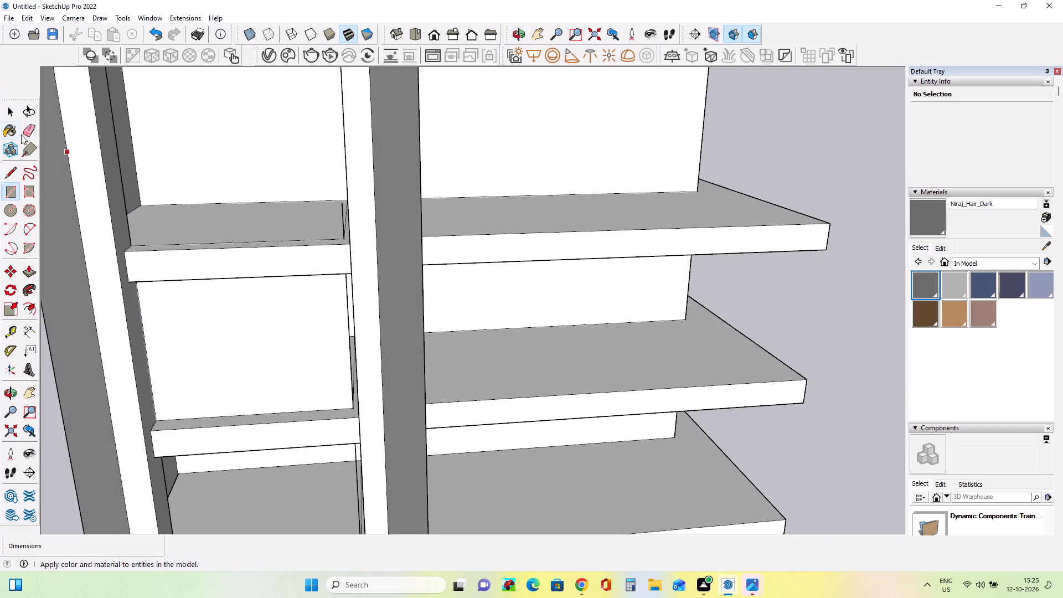
click(14, 116)
click(215, 317)
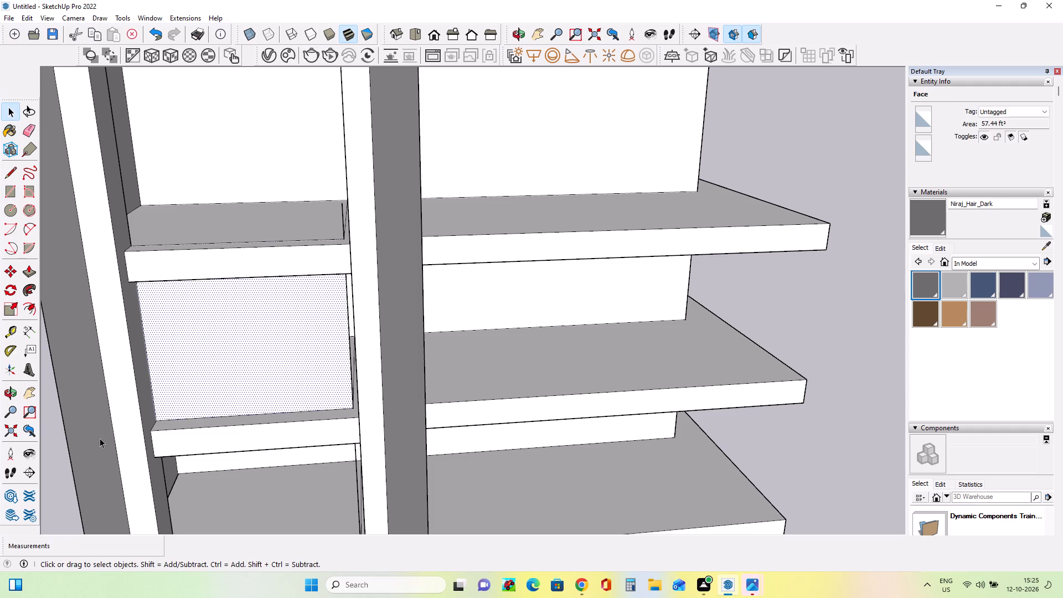
key(Delete)
Push/Pull the floor rectangles of the top three bays up to the undersides above, the second about 6' 1 3/8" and the third 6' 3 3/16".
scroll(265, 382, down, 9)
middle_drag(275, 435, 281, 404)
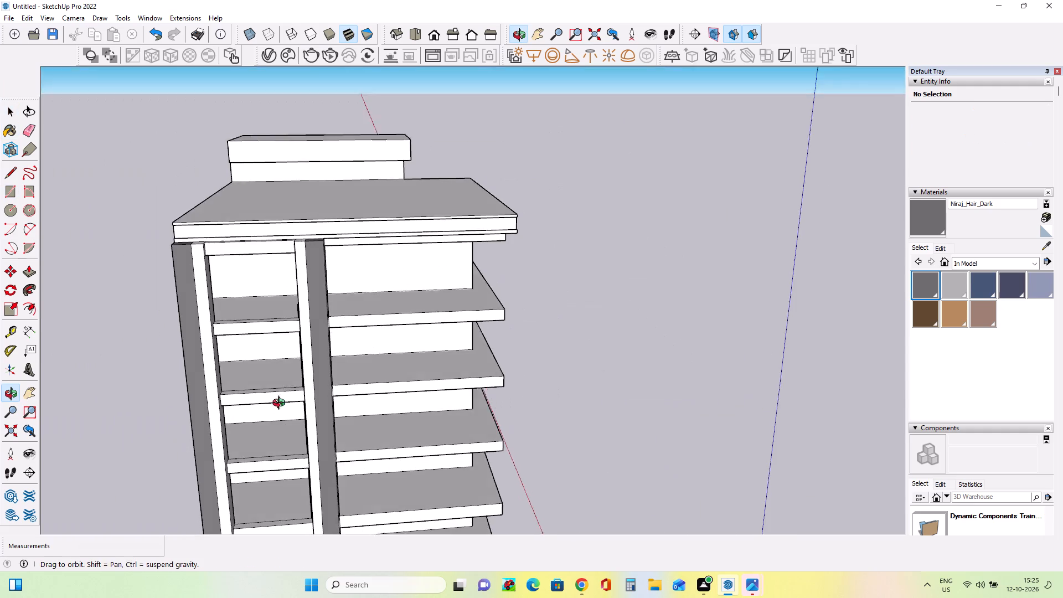
middle_drag(281, 404, 321, 355)
scroll(307, 391, up, 4)
click(27, 267)
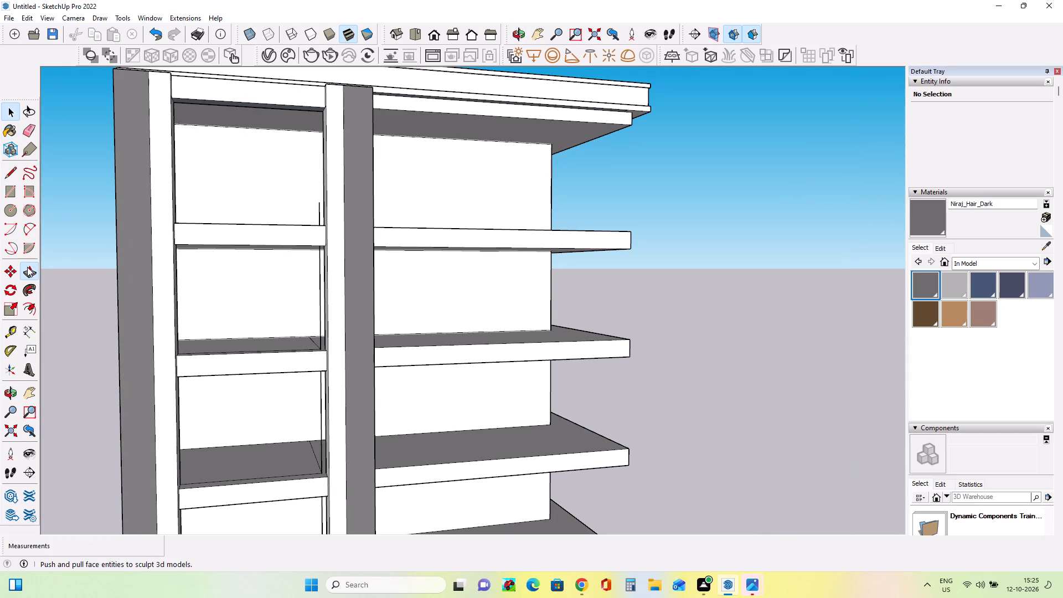
middle_drag(321, 219, 241, 351)
click(219, 267)
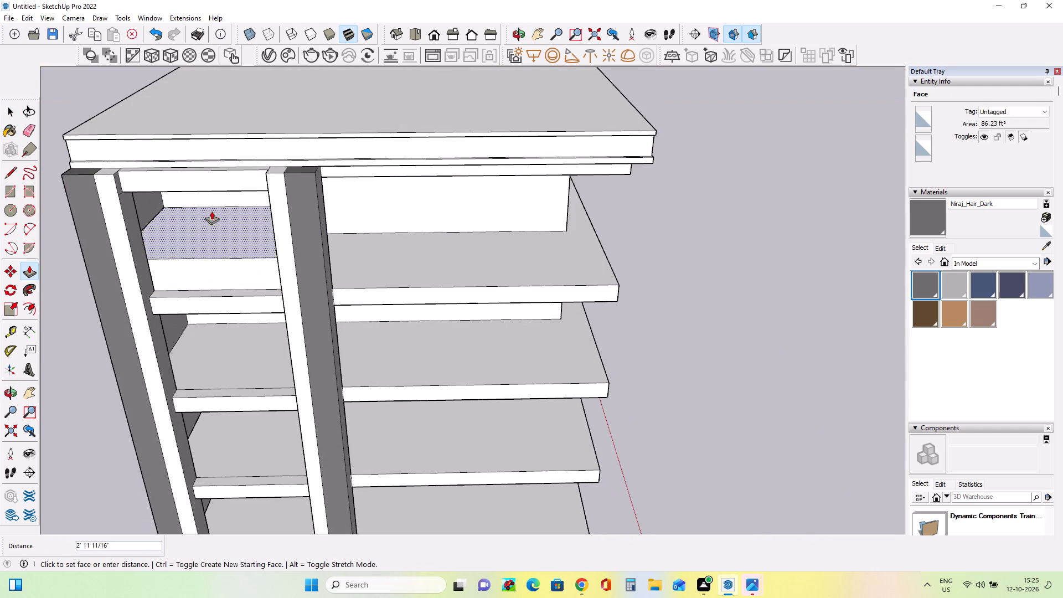
click(211, 172)
click(269, 367)
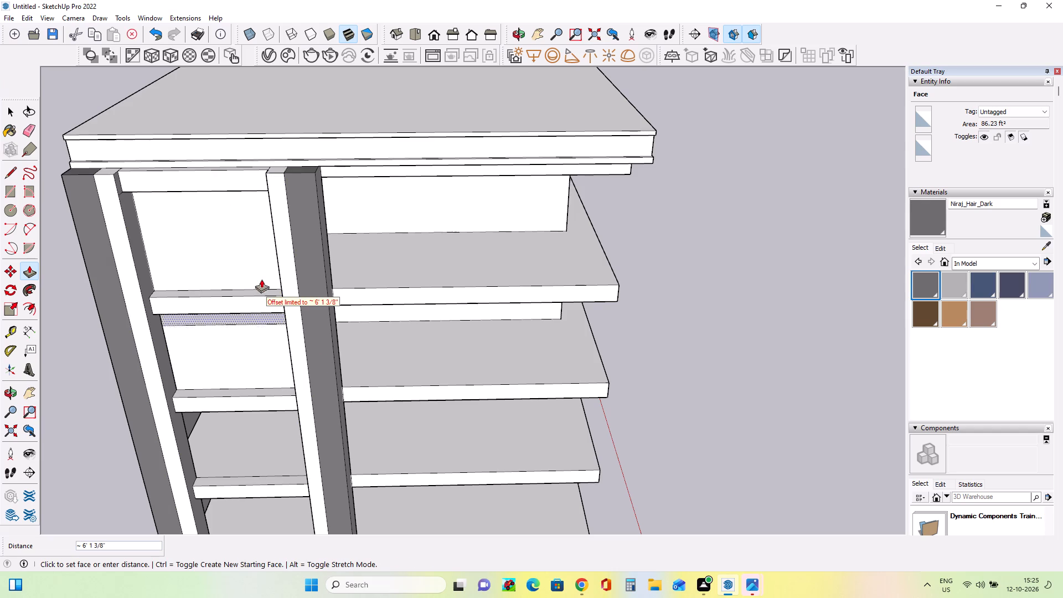
click(261, 268)
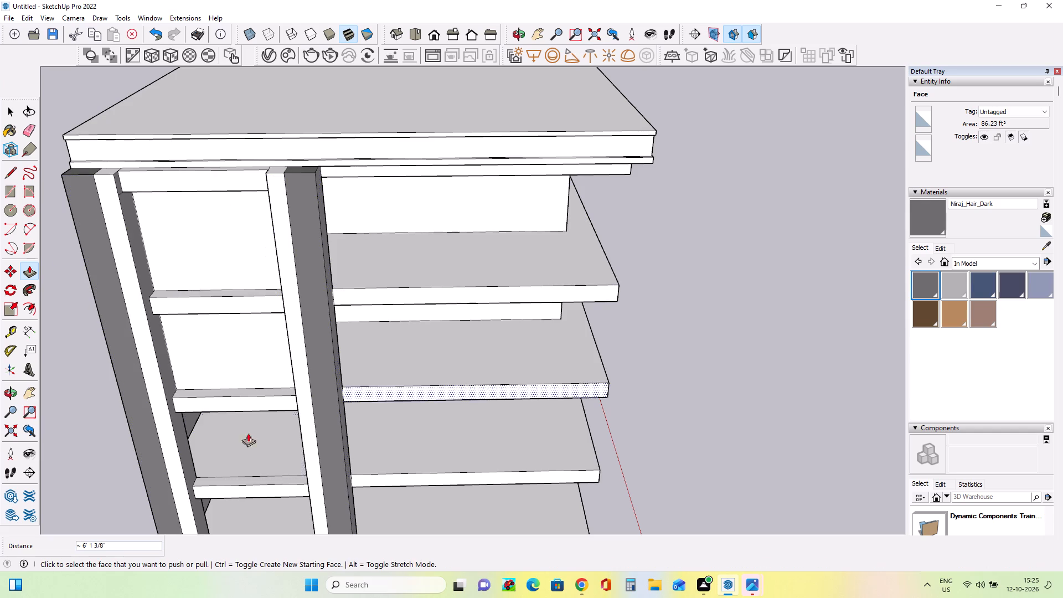
click(247, 463)
click(247, 379)
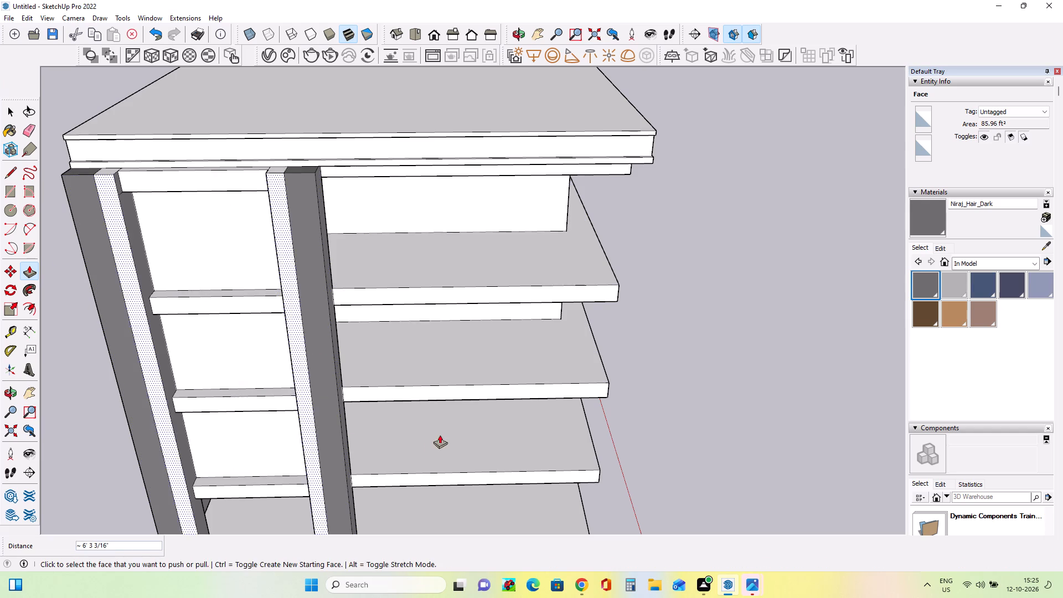
Push/Pull the floor rectangle on the lowest crossing slab up 6' 3 9/16" to the slab above.
middle_drag(439, 432, 465, 312)
scroll(473, 316, down, 8)
scroll(391, 432, up, 9)
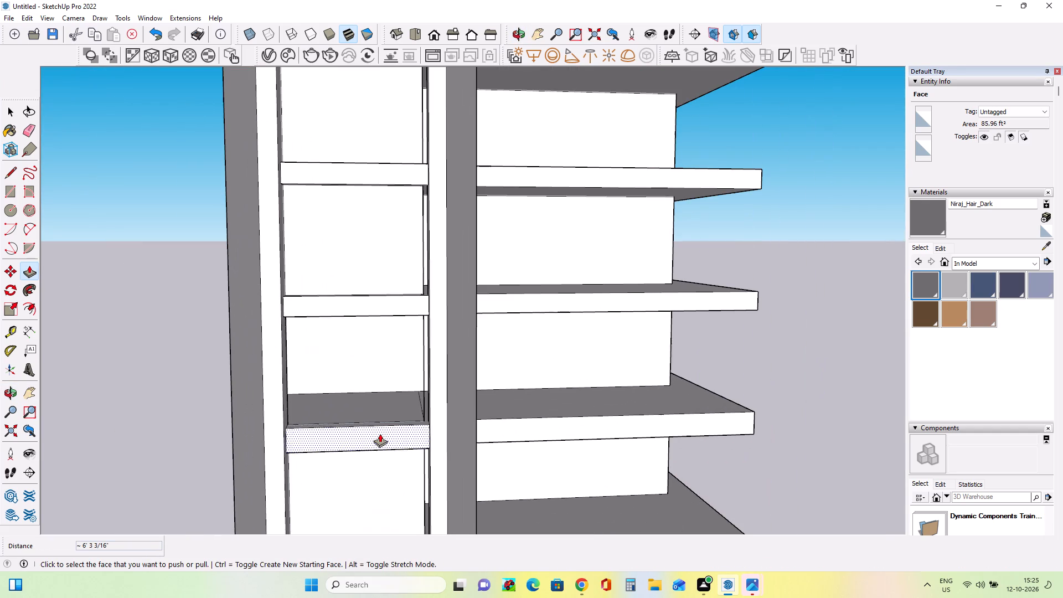
click(378, 409)
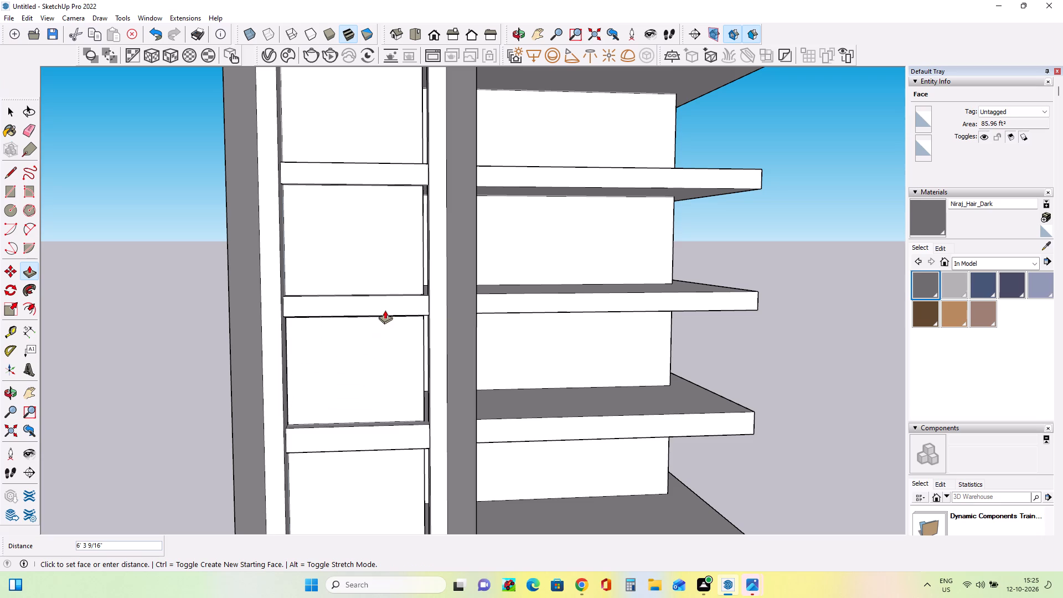
click(385, 310)
Examine the filled bays from several sides and compare the facade and balconies with the reference photo.
middle_drag(624, 360, 490, 361)
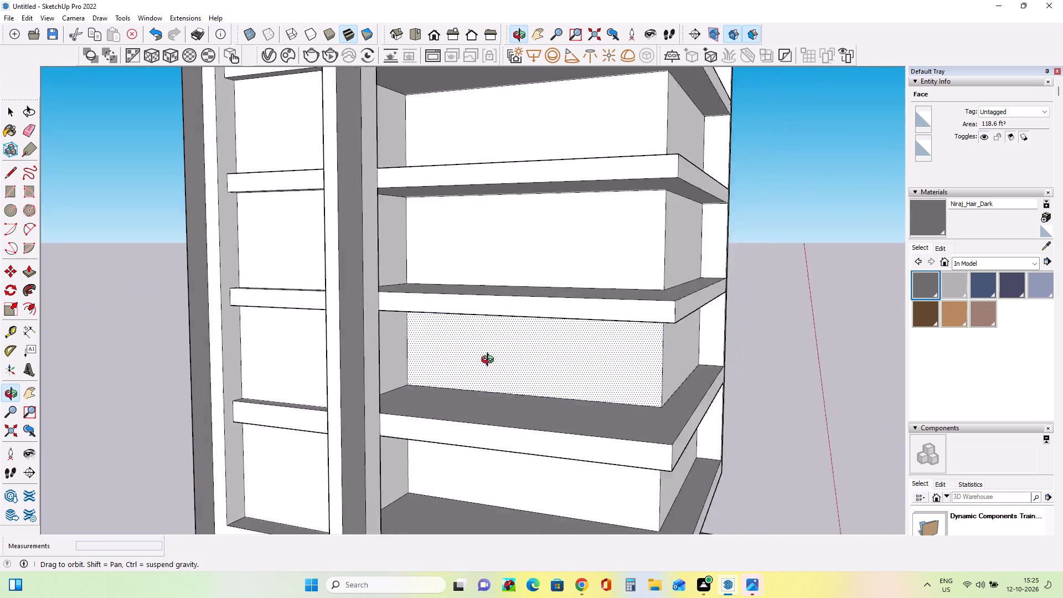
middle_drag(490, 361, 611, 367)
scroll(441, 369, up, 1)
scroll(397, 357, up, 2)
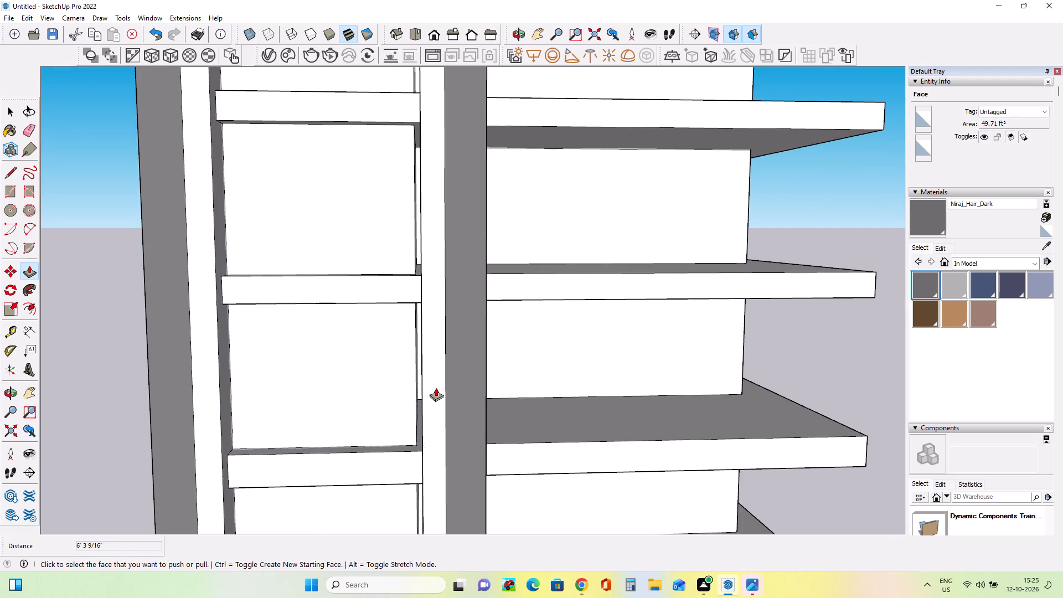
middle_drag(436, 388, 503, 413)
scroll(427, 406, up, 4)
middle_drag(487, 416, 437, 408)
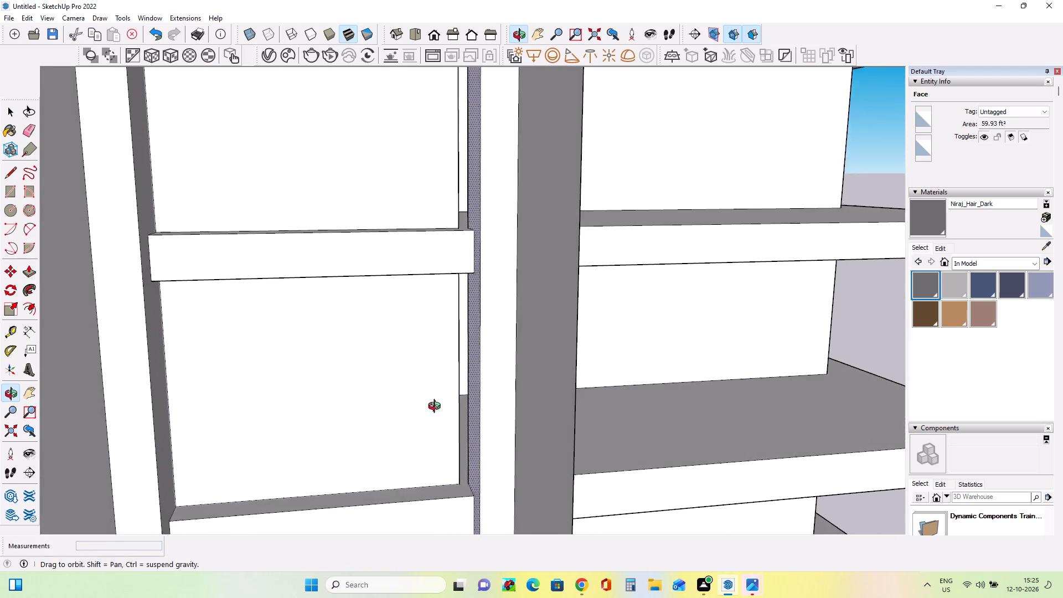
middle_drag(437, 408, 436, 407)
scroll(435, 405, down, 17)
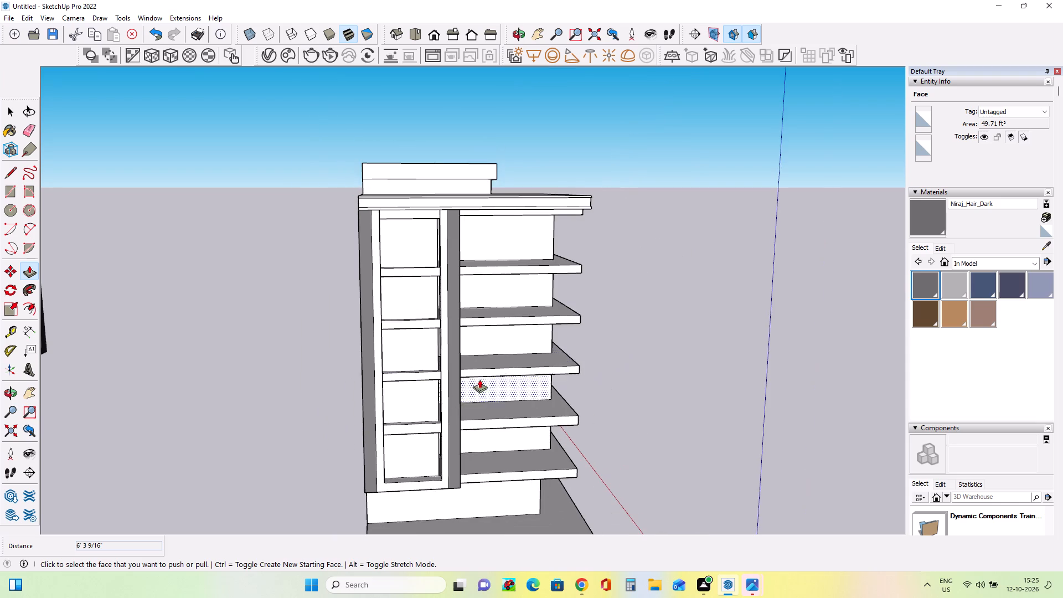
middle_drag(548, 359, 364, 388)
scroll(441, 433, down, 2)
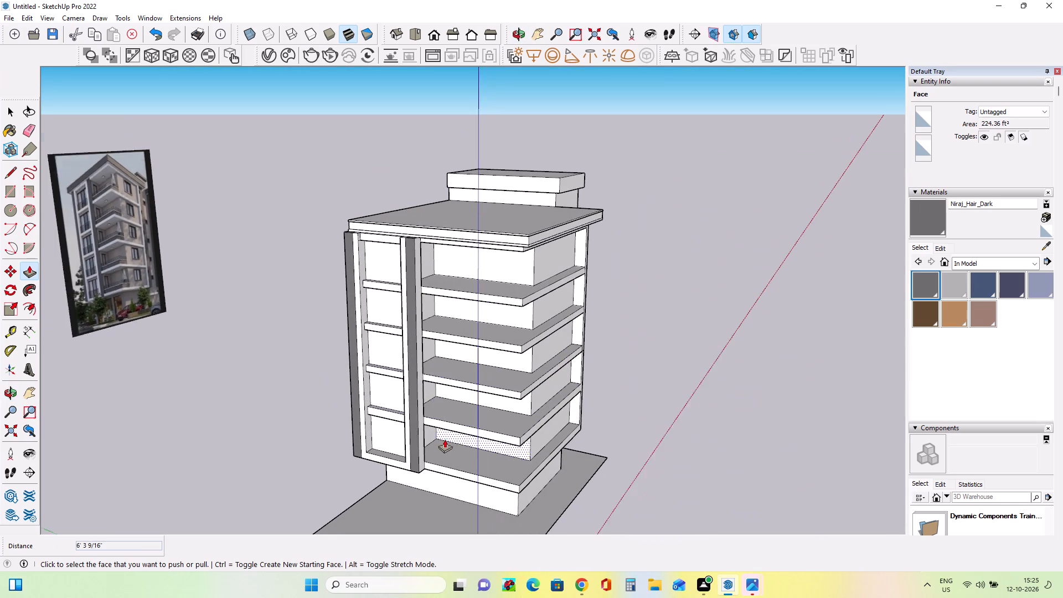
scroll(109, 278, up, 8)
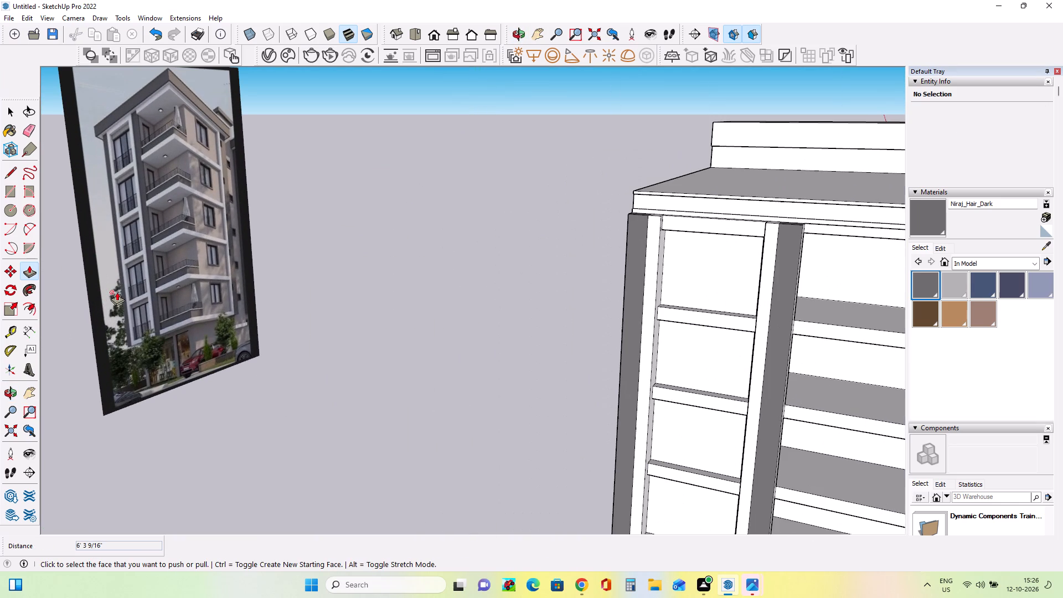
scroll(177, 265, up, 6)
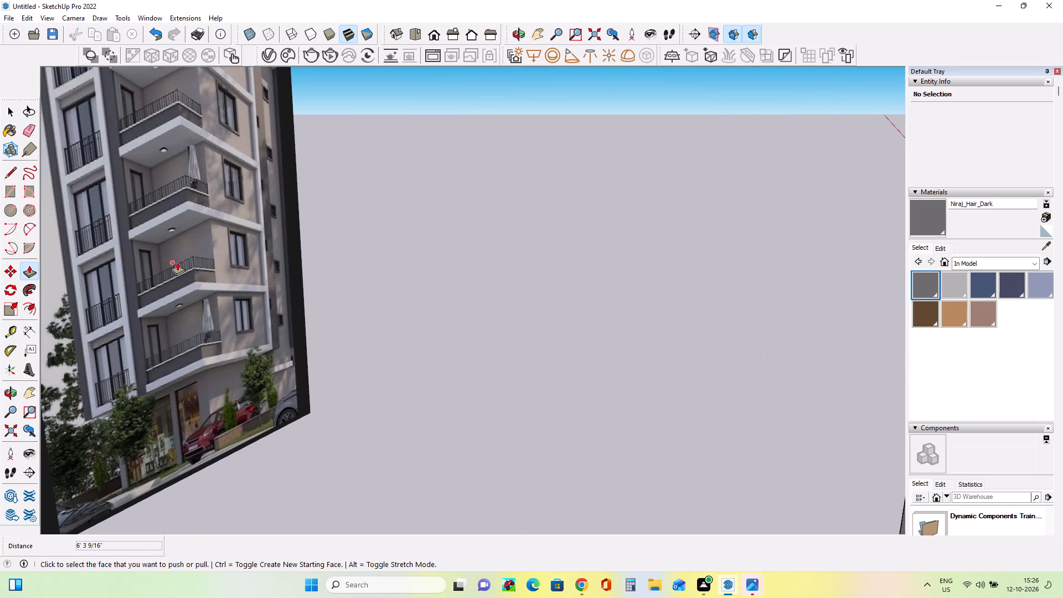
scroll(177, 262, up, 3)
scroll(177, 262, down, 8)
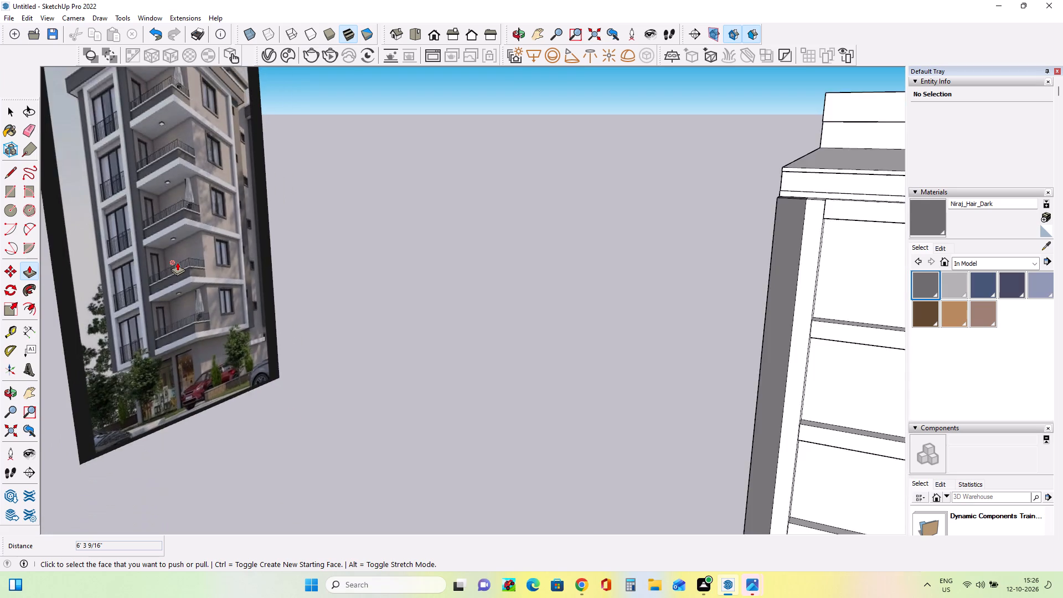
scroll(177, 262, down, 8)
Push/Pull the front edges of the upper three balcony slabs beside the dark column outward by 5 1/2".
scroll(527, 392, up, 5)
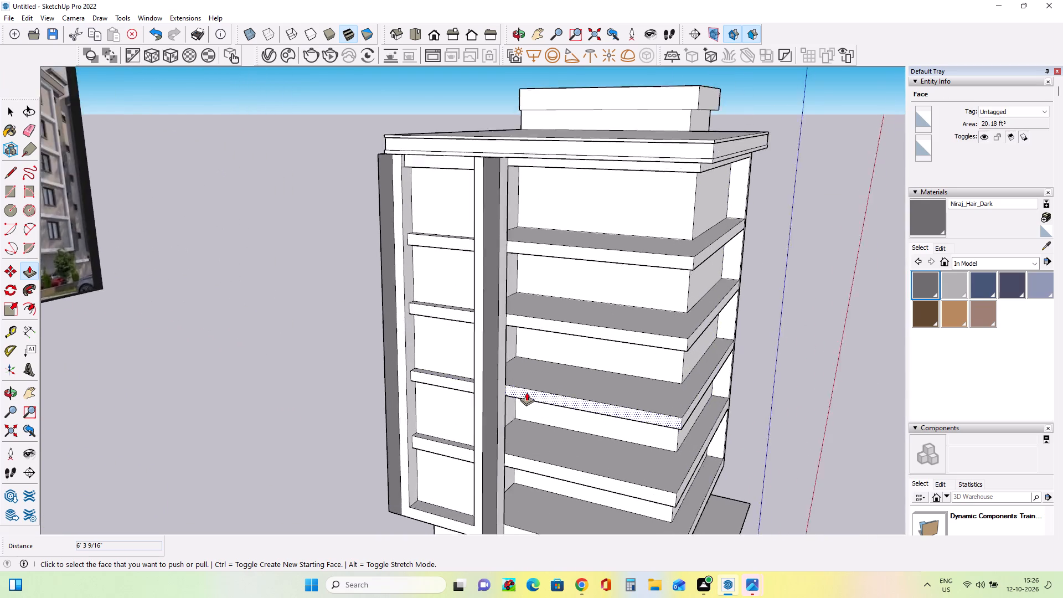
scroll(527, 392, up, 2)
click(517, 391)
click(514, 392)
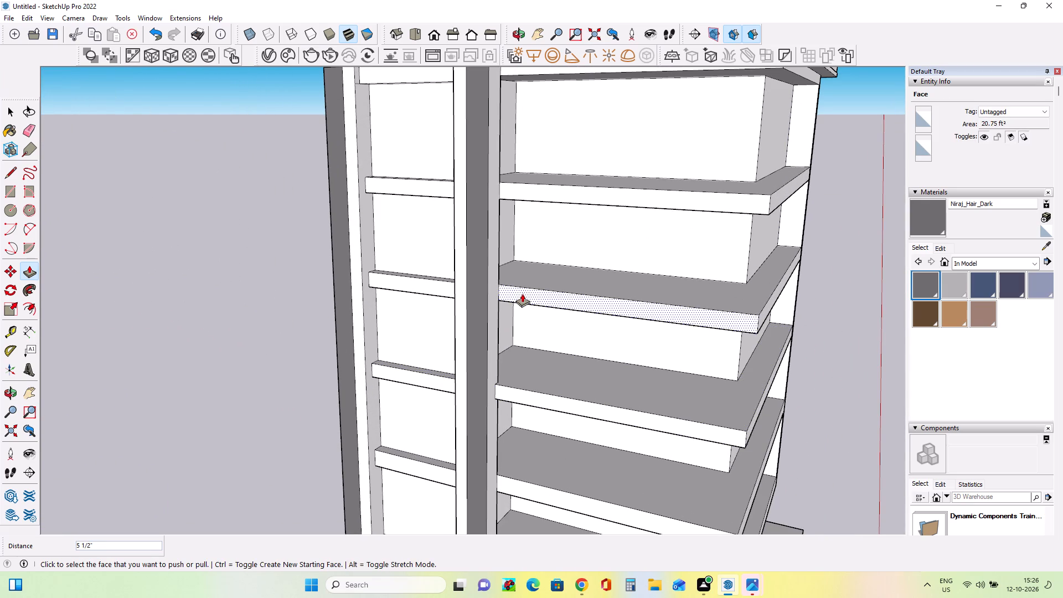
click(522, 292)
click(529, 402)
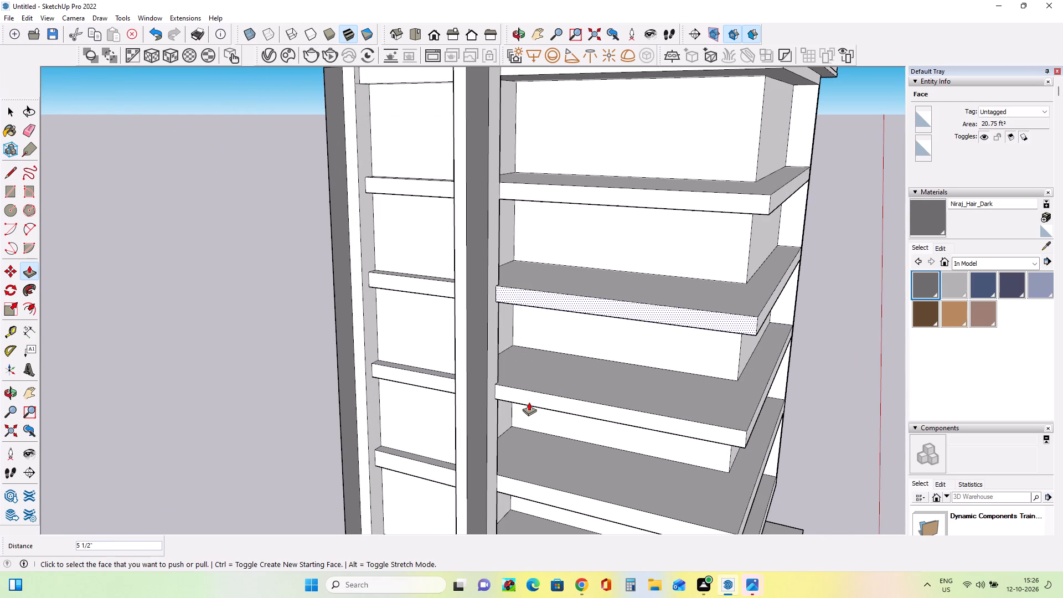
click(539, 192)
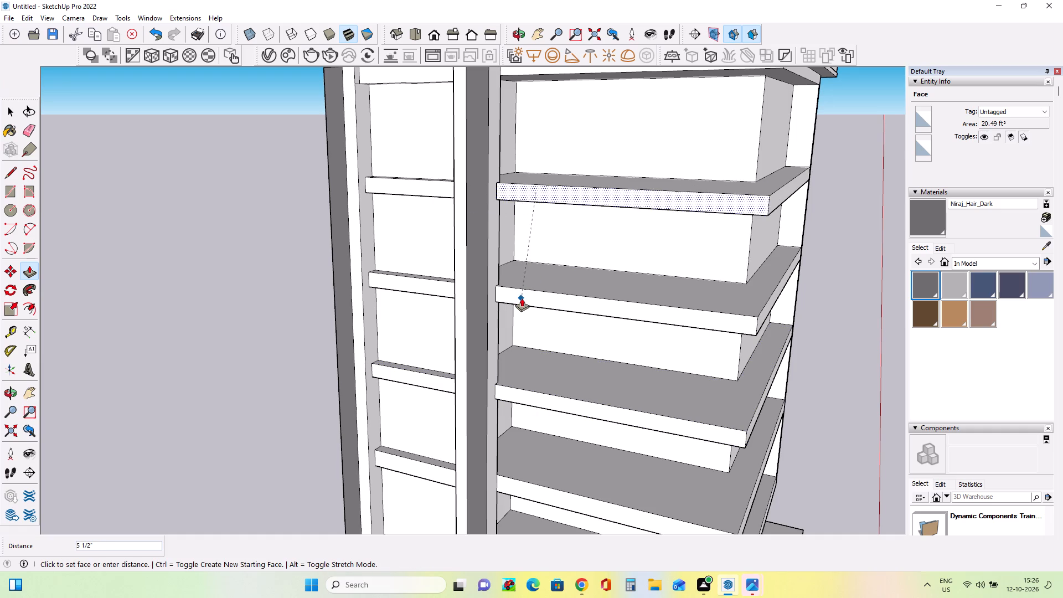
click(522, 298)
Push/Pull the front face of the beam under the roof outward to line up with the top balcony slab's front edge.
middle_drag(569, 244, 526, 331)
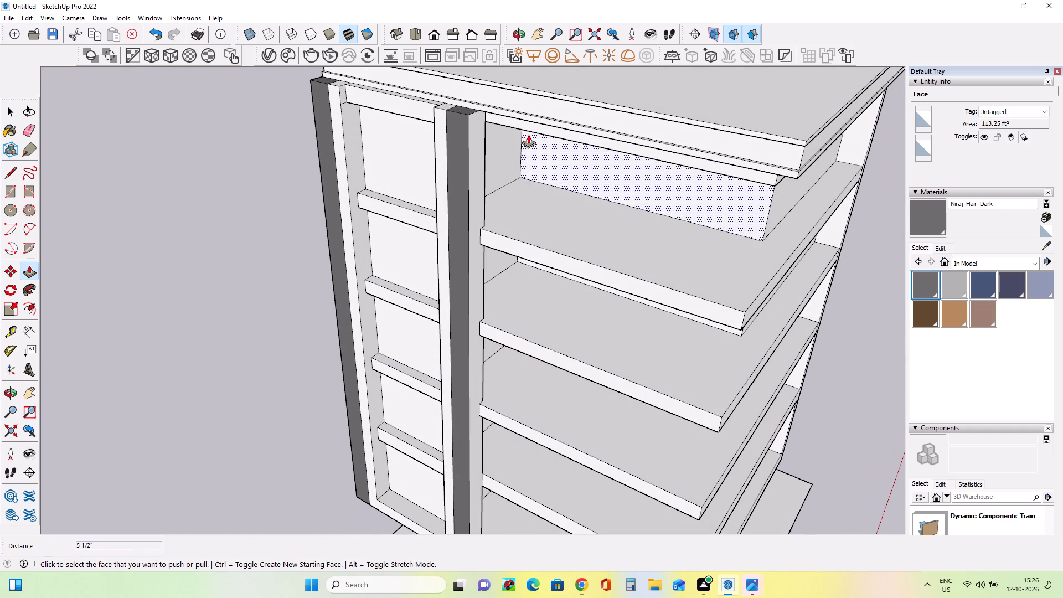
click(523, 124)
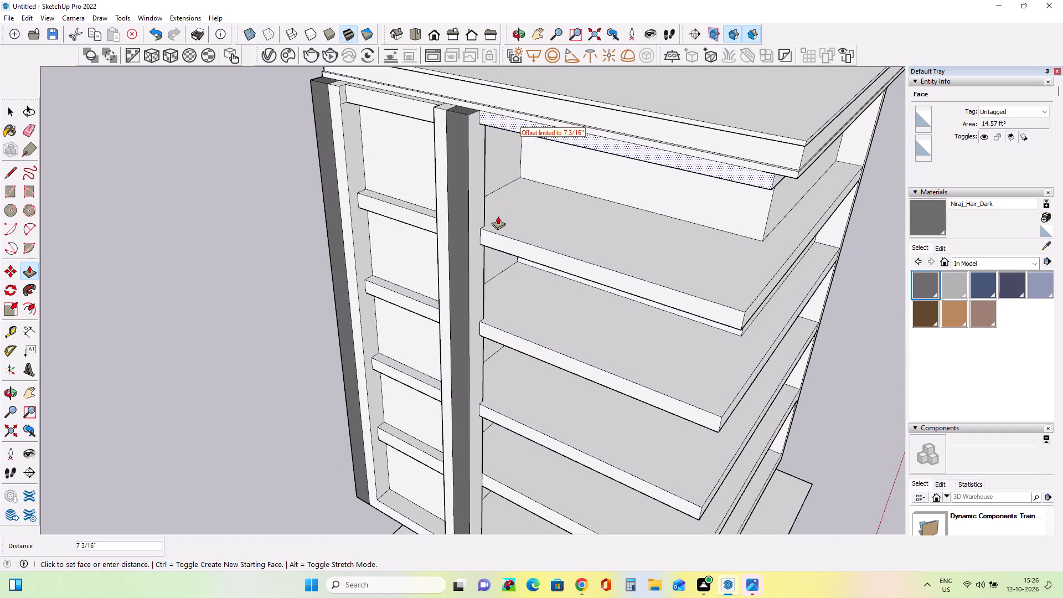
click(498, 247)
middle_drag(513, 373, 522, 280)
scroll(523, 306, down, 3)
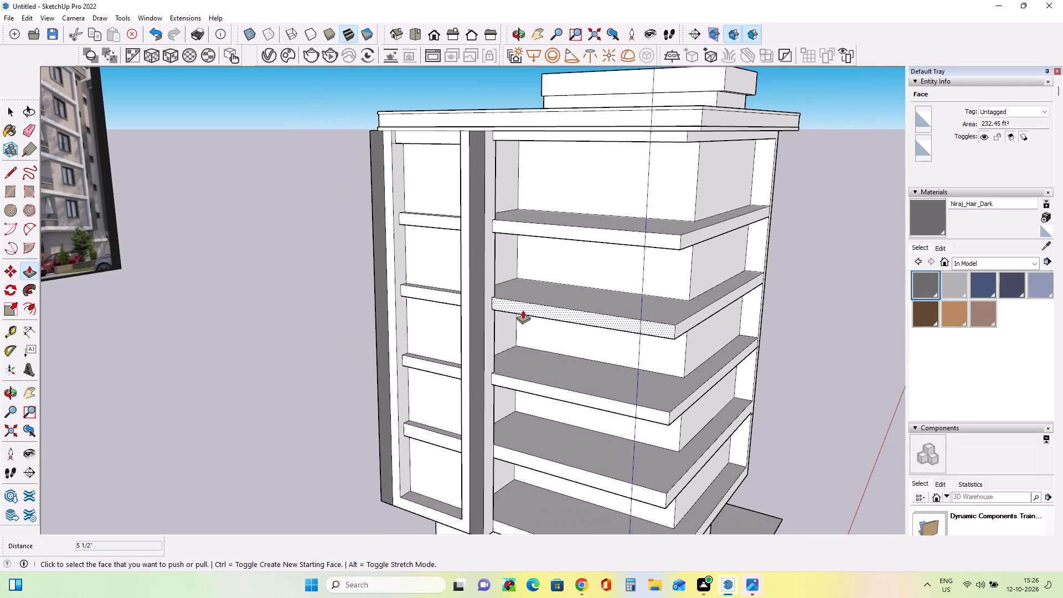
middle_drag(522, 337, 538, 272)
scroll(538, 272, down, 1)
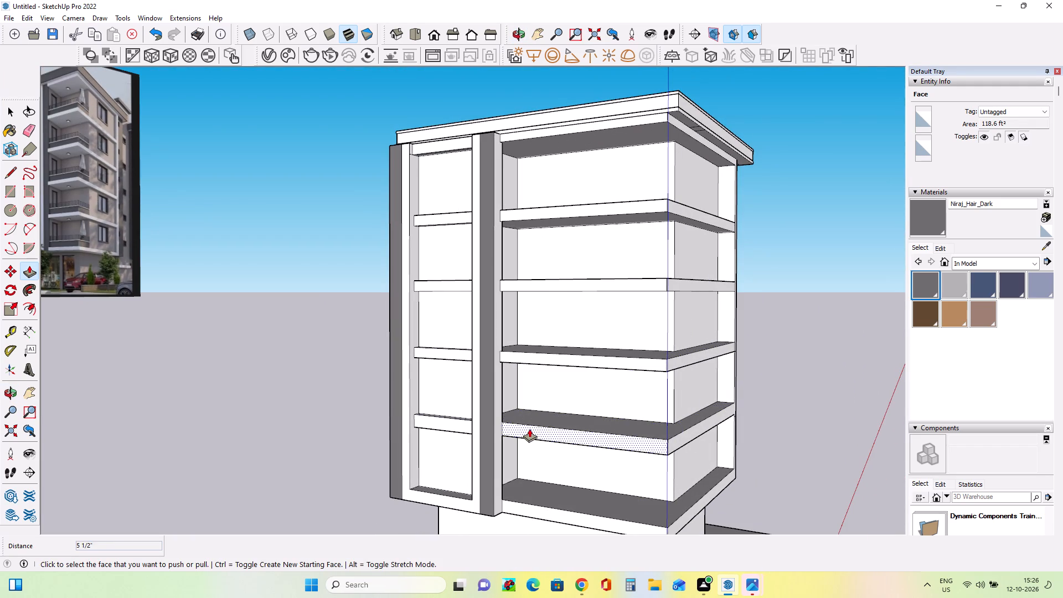
Push/Pull the front edges of the two lowest balcony slabs outward 5 1/2" to line up with the slab above.
click(529, 429)
click(516, 349)
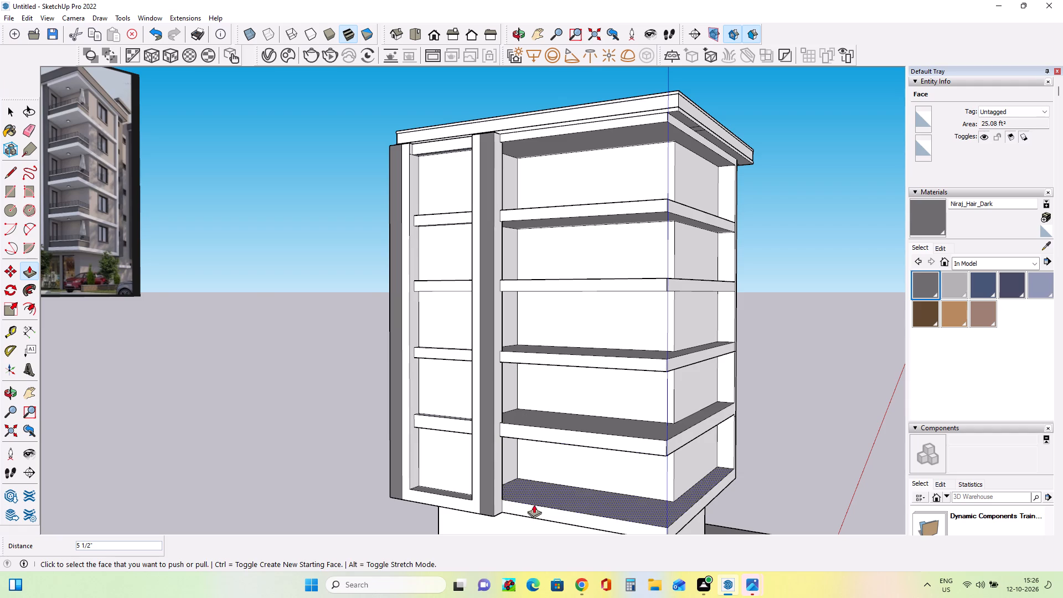
click(530, 508)
click(514, 423)
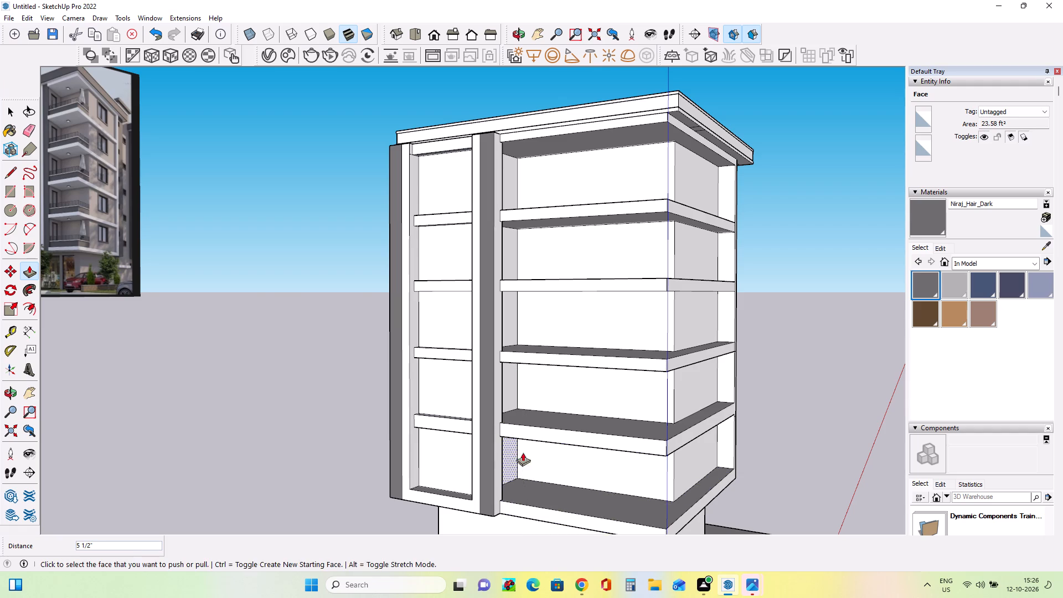
Push/Pull the top face of the second-lowest balcony slab down 8 7/16", and fine-tune its height slightly upward.
scroll(555, 475, up, 1)
middle_drag(555, 475, 533, 448)
middle_drag(555, 415, 596, 448)
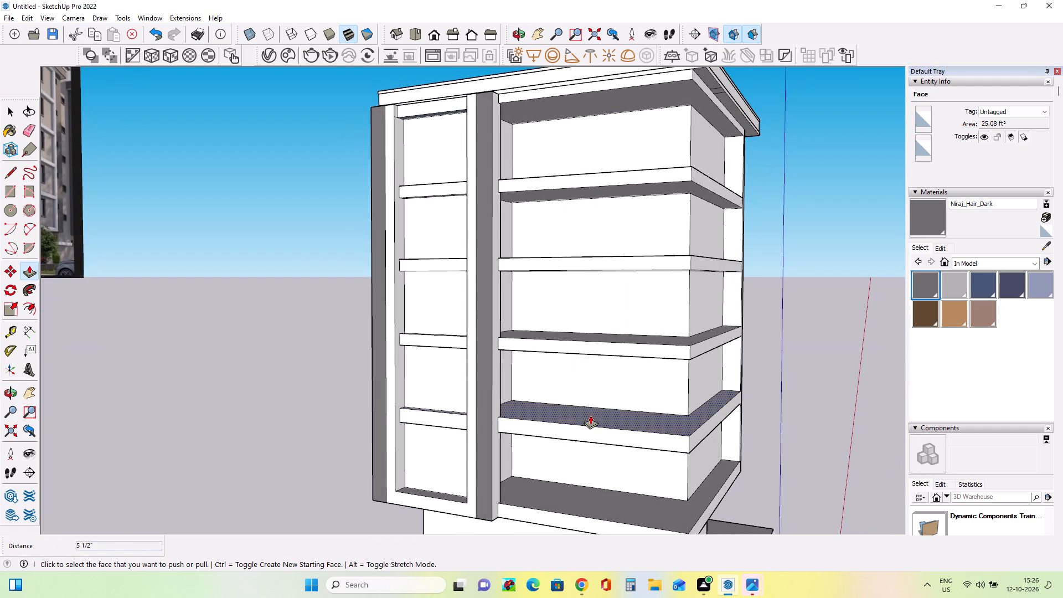
click(590, 414)
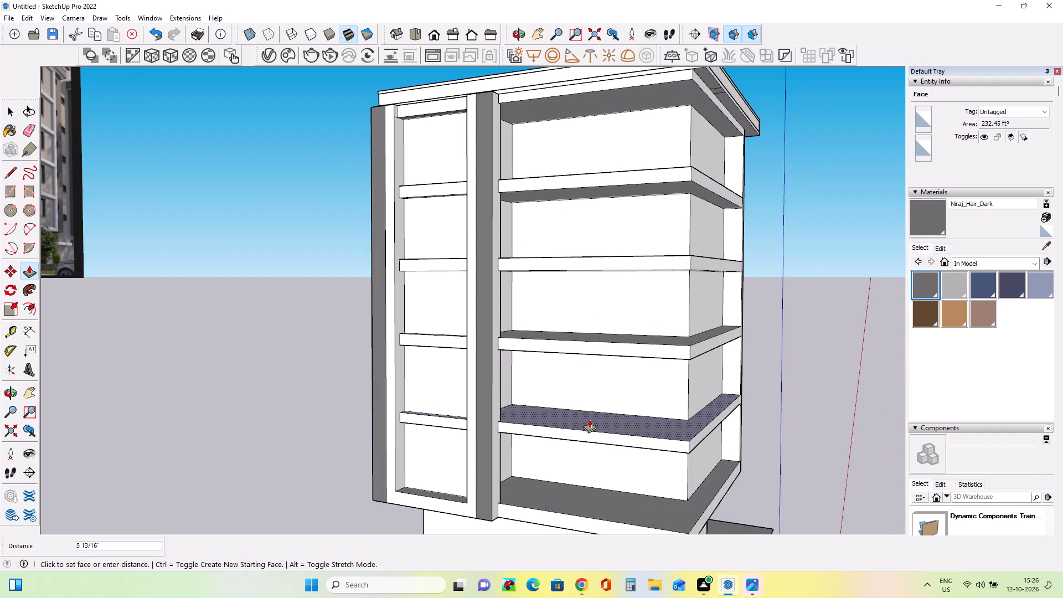
click(589, 421)
middle_drag(617, 456, 616, 420)
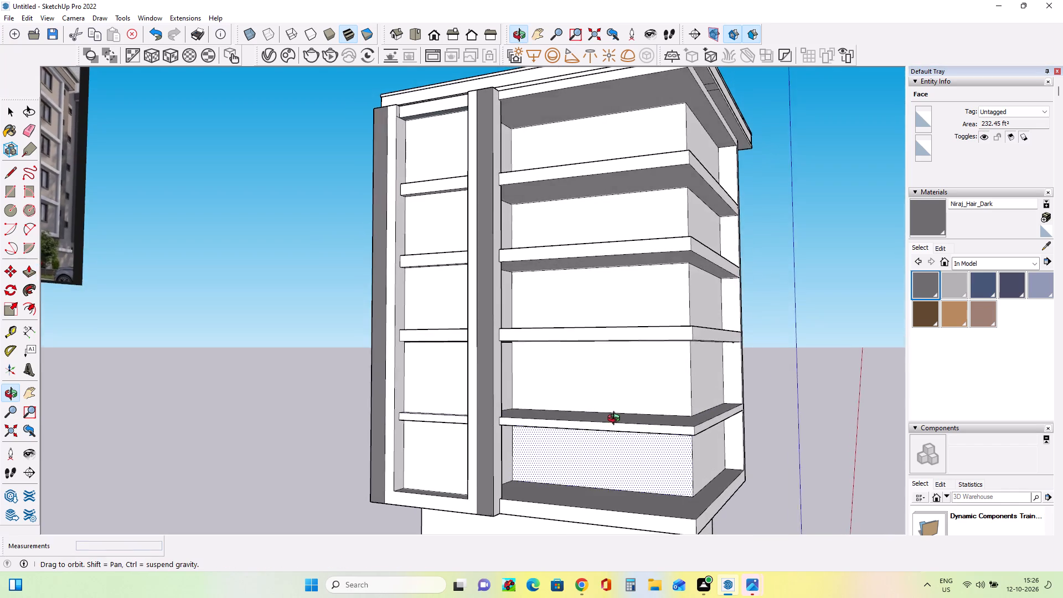
middle_drag(616, 420, 616, 420)
scroll(579, 411, down, 1)
middle_drag(605, 416, 633, 500)
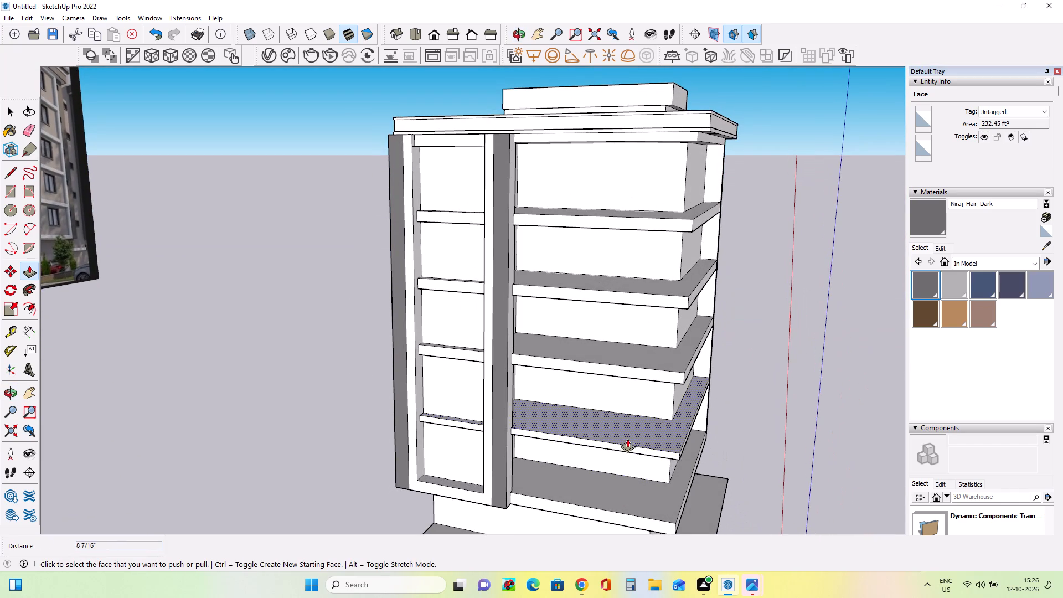
click(627, 436)
click(627, 434)
Push/Pull the top face of the lowest balcony slab down 3 11/16".
middle_drag(613, 519, 611, 513)
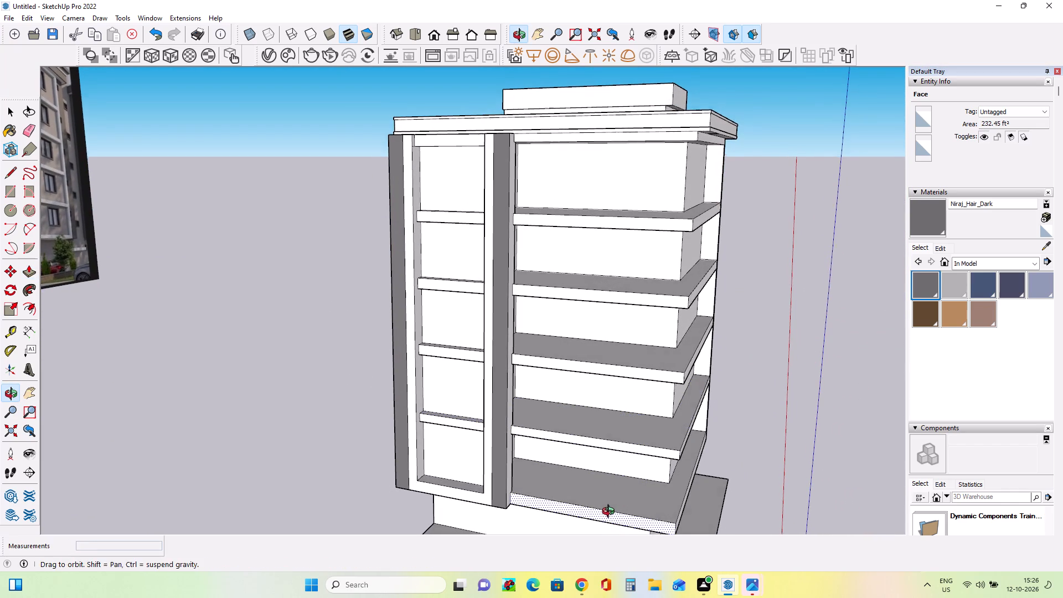
middle_drag(611, 513, 609, 505)
click(612, 498)
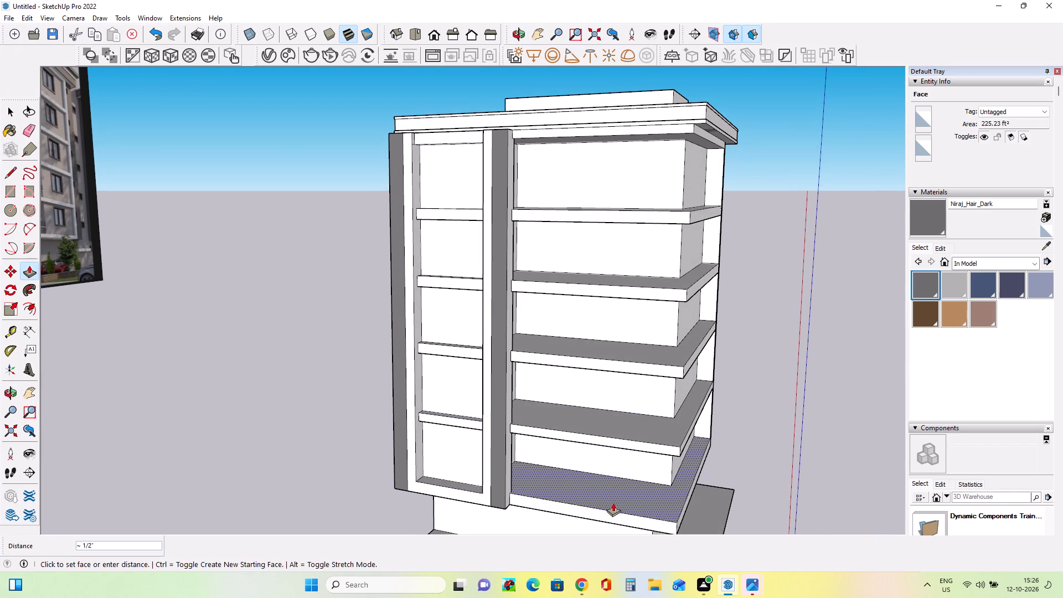
click(610, 499)
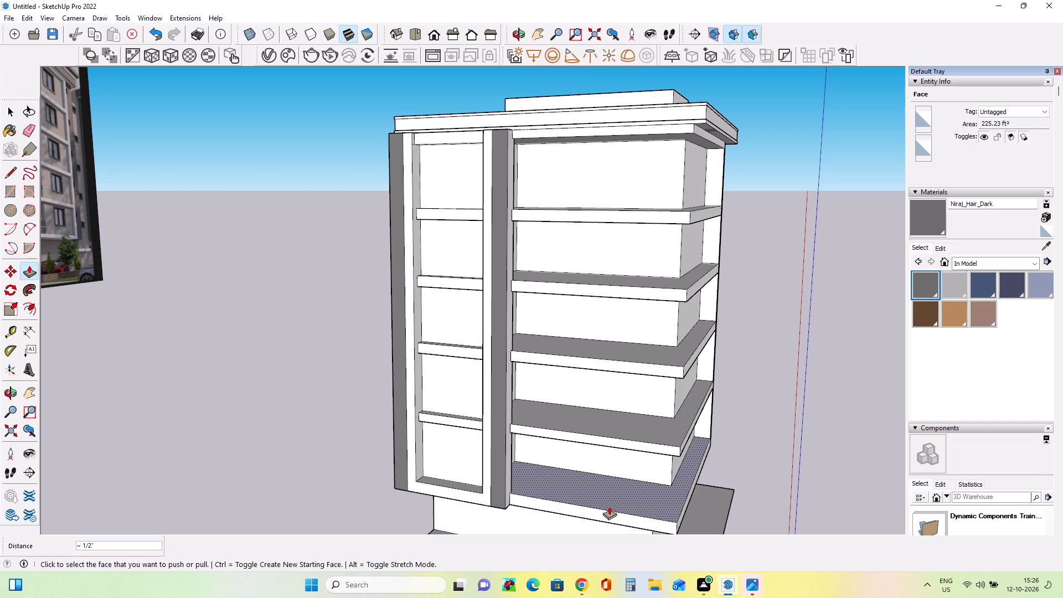
click(265, 368)
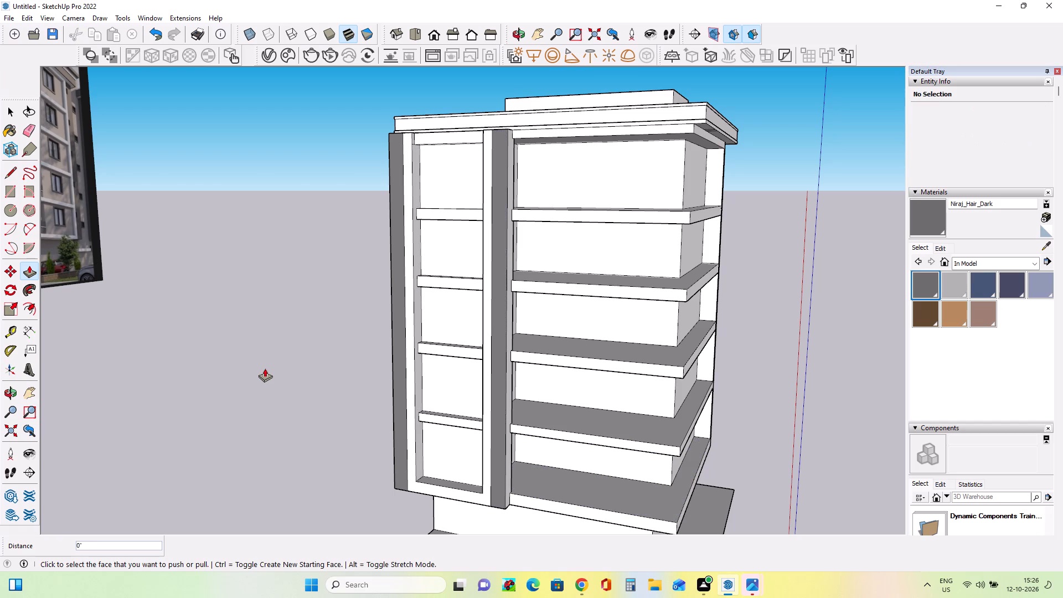
click(577, 499)
click(577, 502)
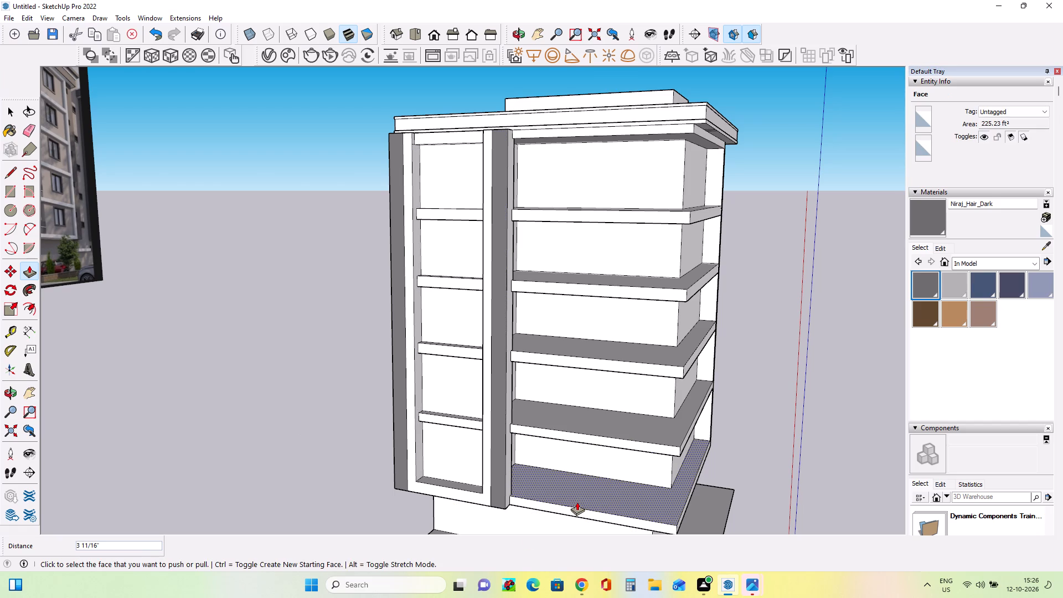
Examine the adjusted balcony slabs from several sides and compare the building with the reference photo.
middle_drag(615, 463, 494, 393)
scroll(496, 393, down, 7)
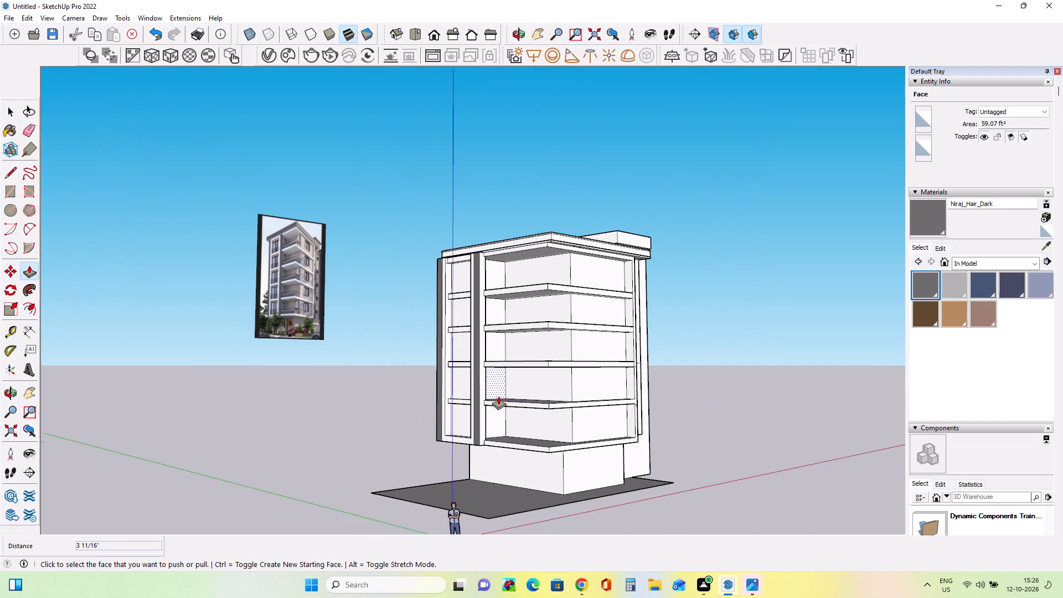
middle_drag(572, 426, 586, 486)
scroll(587, 487, down, 1)
scroll(514, 414, up, 5)
middle_drag(493, 421, 575, 433)
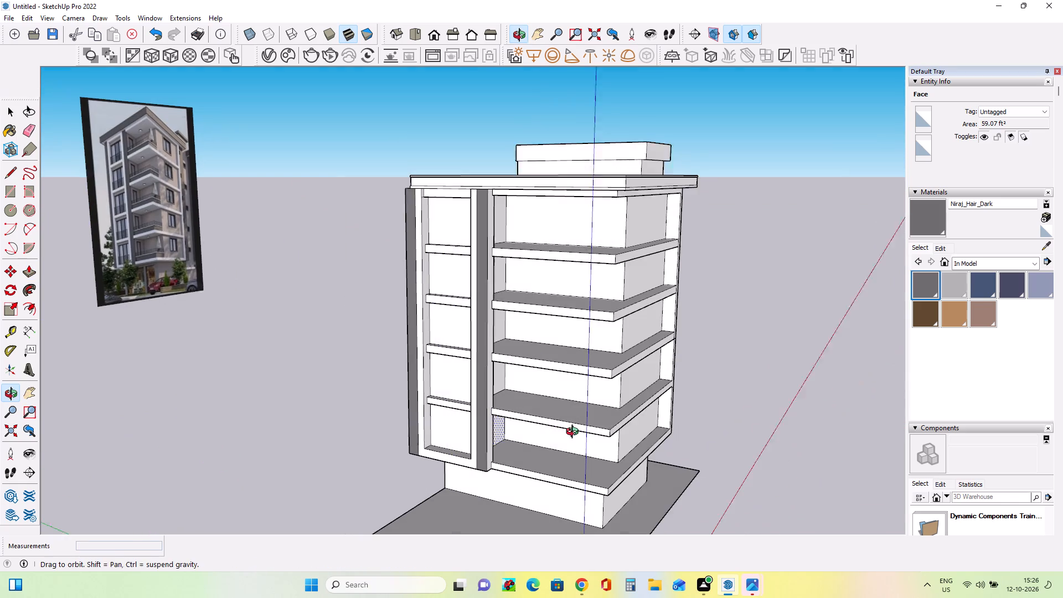
middle_drag(575, 433, 575, 431)
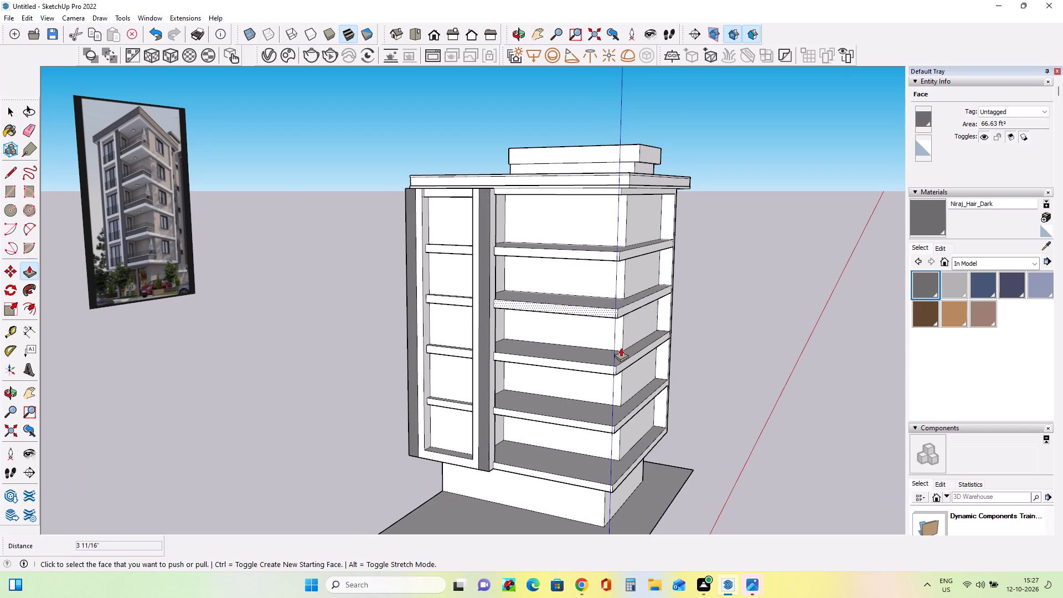
middle_drag(139, 183, 287, 247)
scroll(284, 249, down, 3)
scroll(616, 355, up, 1)
middle_drag(611, 349, 586, 300)
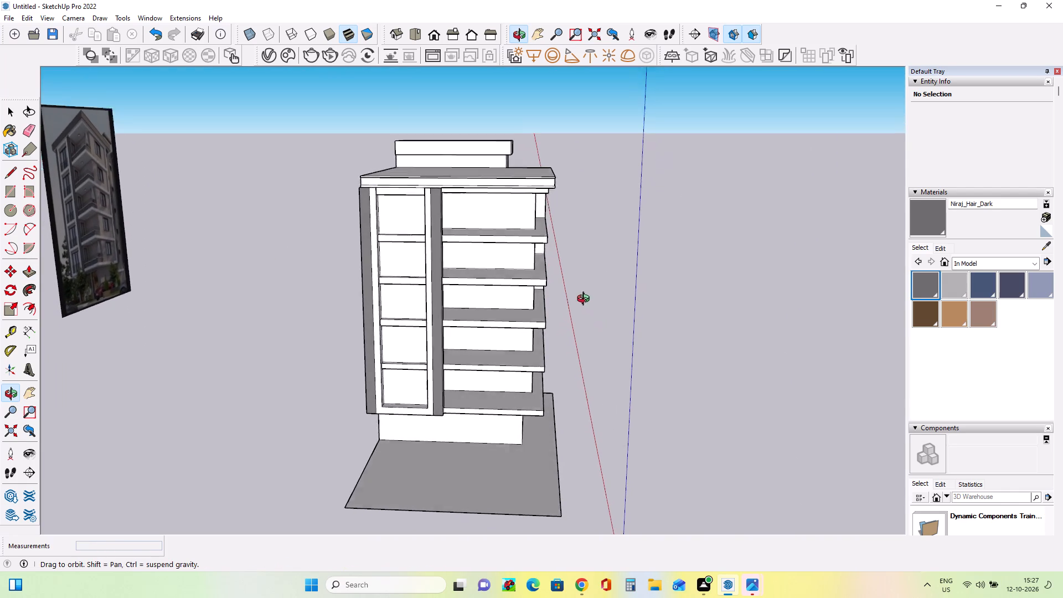
middle_drag(586, 300, 585, 297)
scroll(80, 202, up, 3)
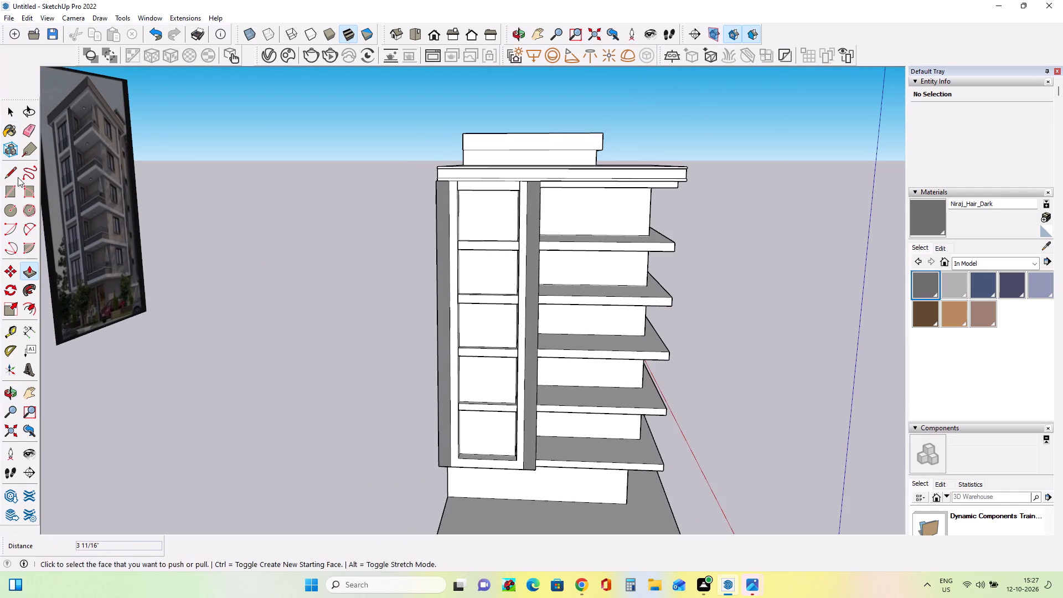
Move the reference photo next to the building, beside the dark facade column, so both can be seen together.
click(4, 260)
click(17, 277)
click(115, 304)
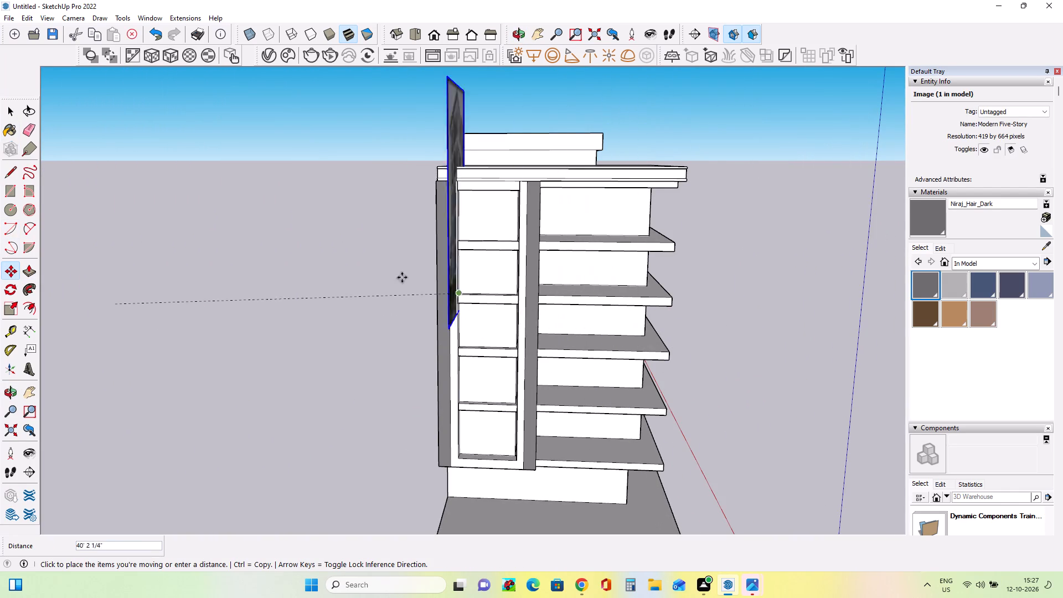
click(358, 262)
middle_drag(760, 320, 594, 327)
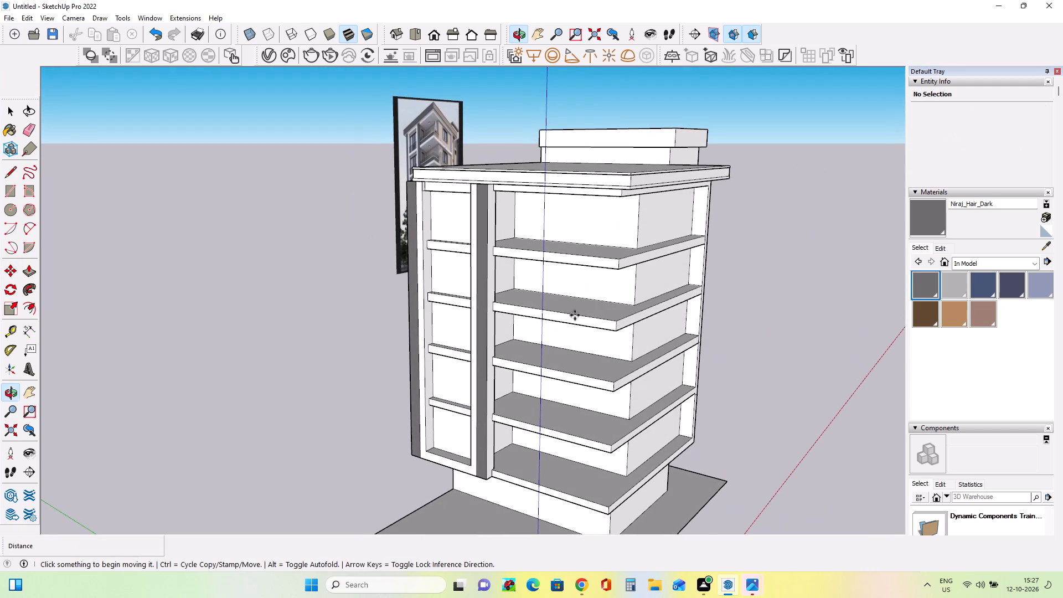
click(393, 274)
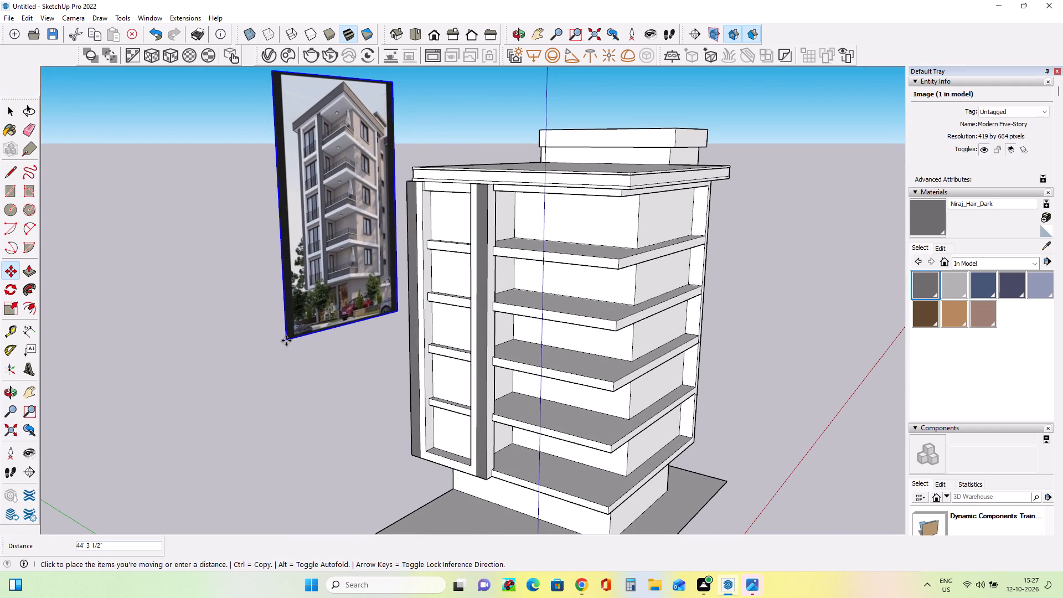
click(286, 341)
Examine the balcony doors, parapets, railings and windows in the reference photo against the modelled balconies.
middle_drag(566, 342, 487, 338)
middle_drag(484, 338, 579, 318)
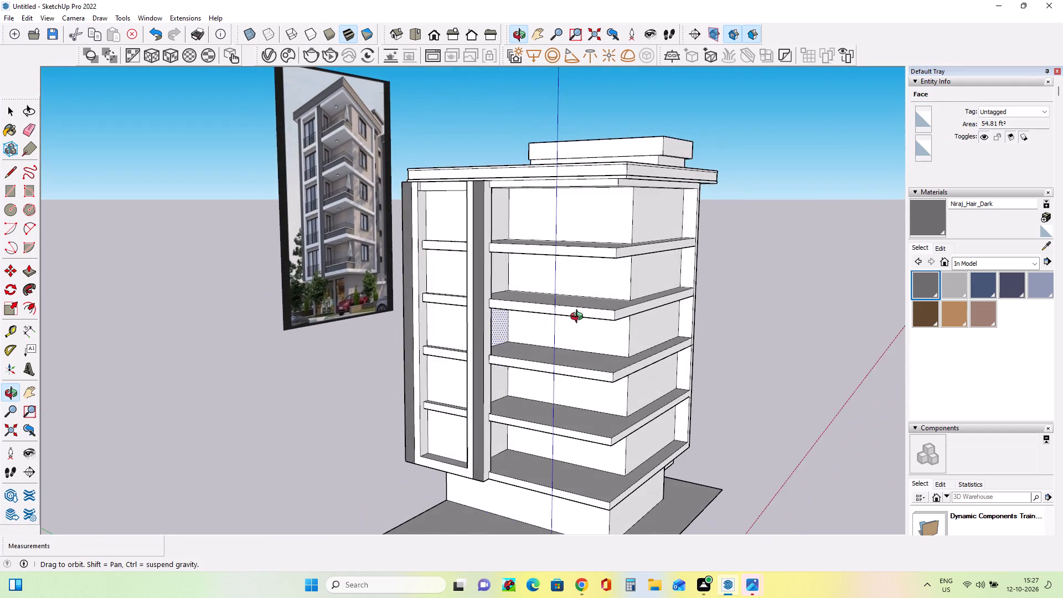
middle_drag(579, 318, 477, 328)
scroll(313, 316, up, 6)
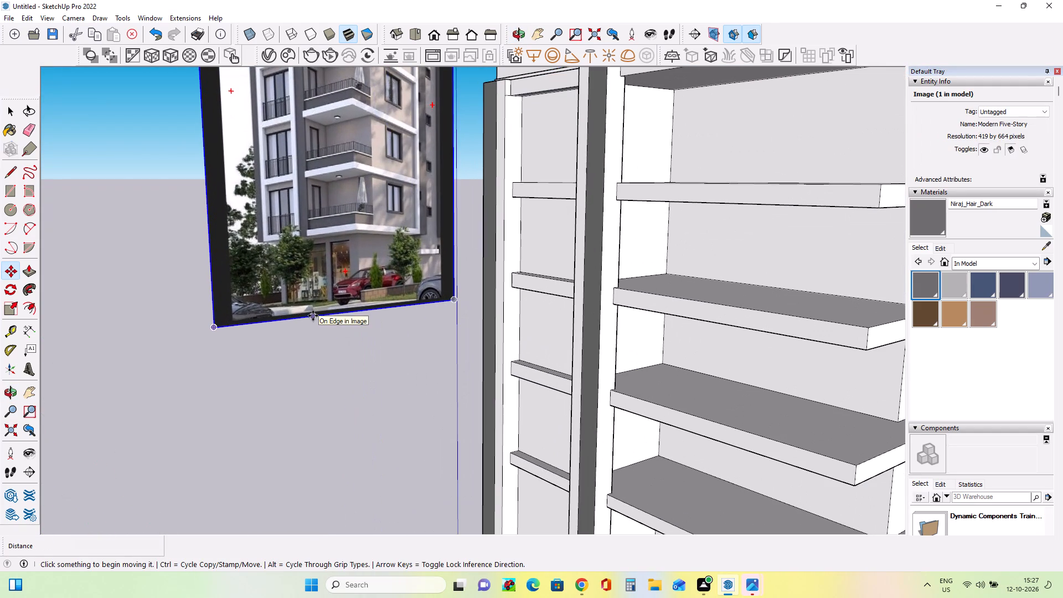
scroll(290, 190, up, 9)
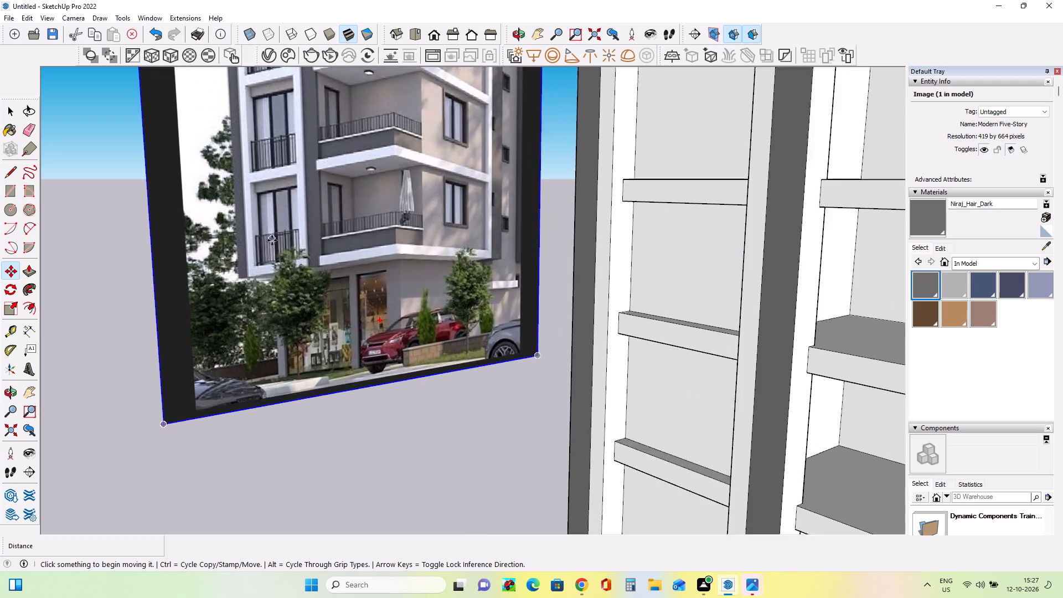
scroll(272, 240, up, 5)
scroll(272, 248, down, 3)
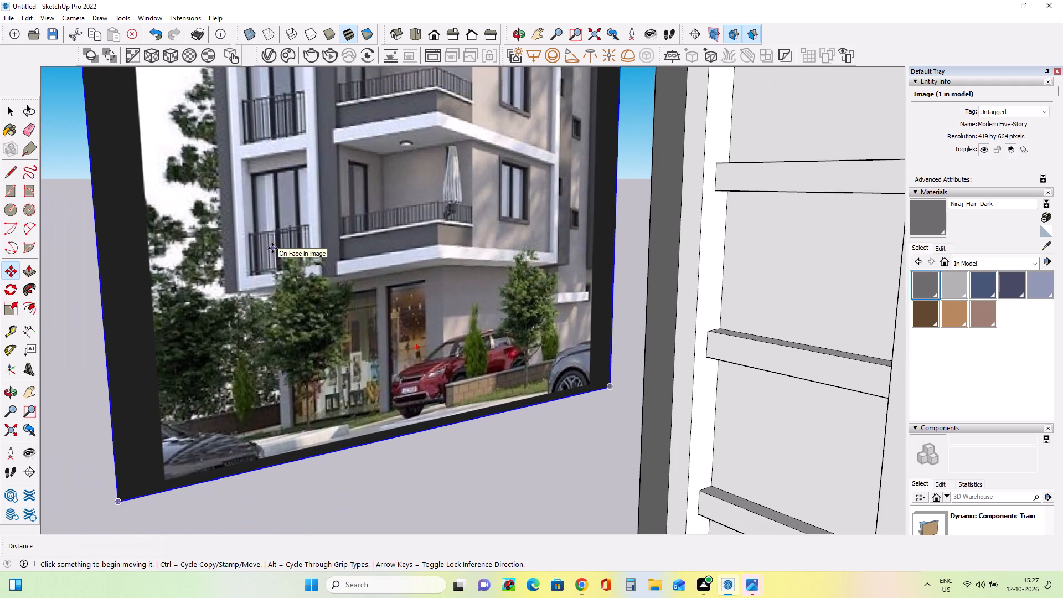
scroll(272, 248, down, 11)
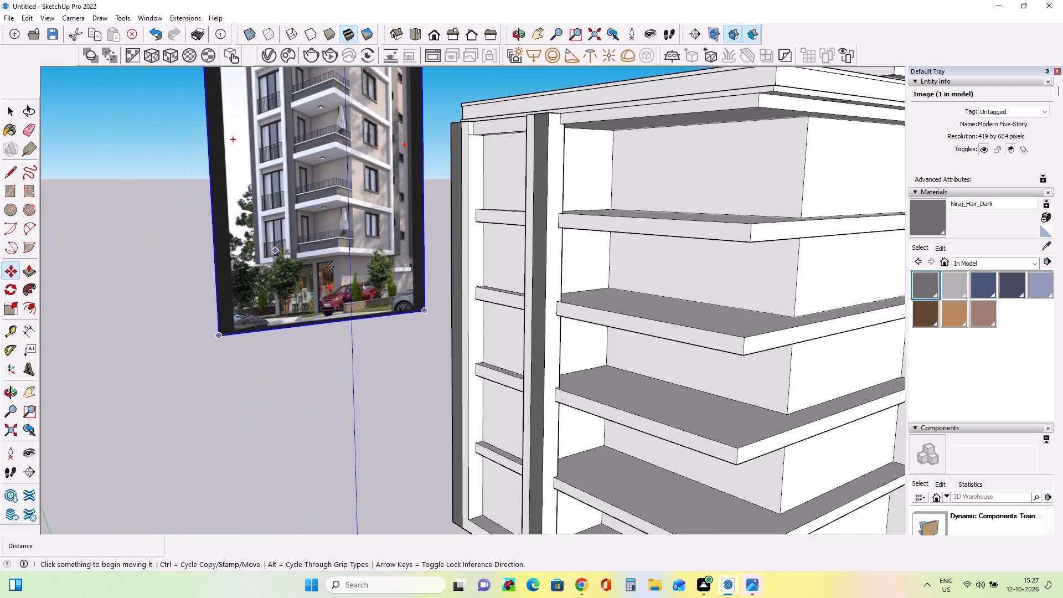
middle_drag(565, 343, 548, 347)
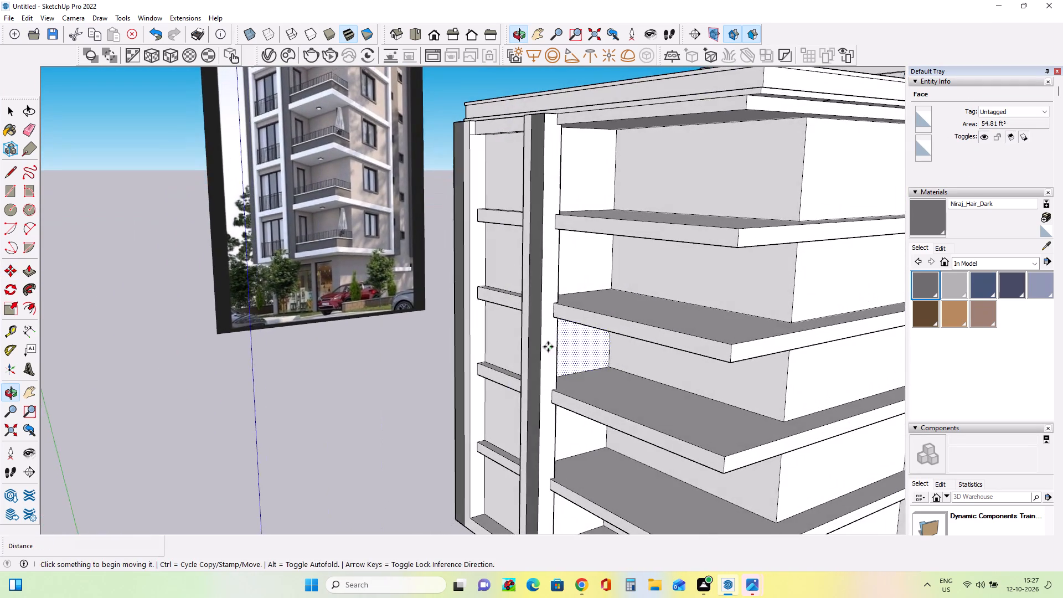
middle_drag(654, 369, 575, 313)
scroll(328, 238, up, 4)
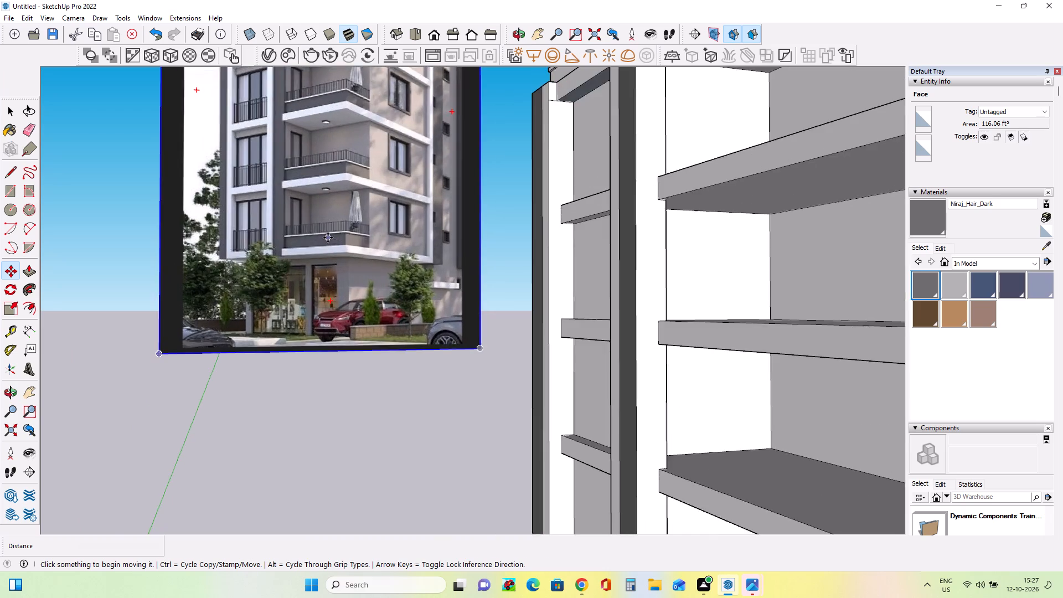
scroll(328, 238, up, 3)
scroll(328, 238, down, 4)
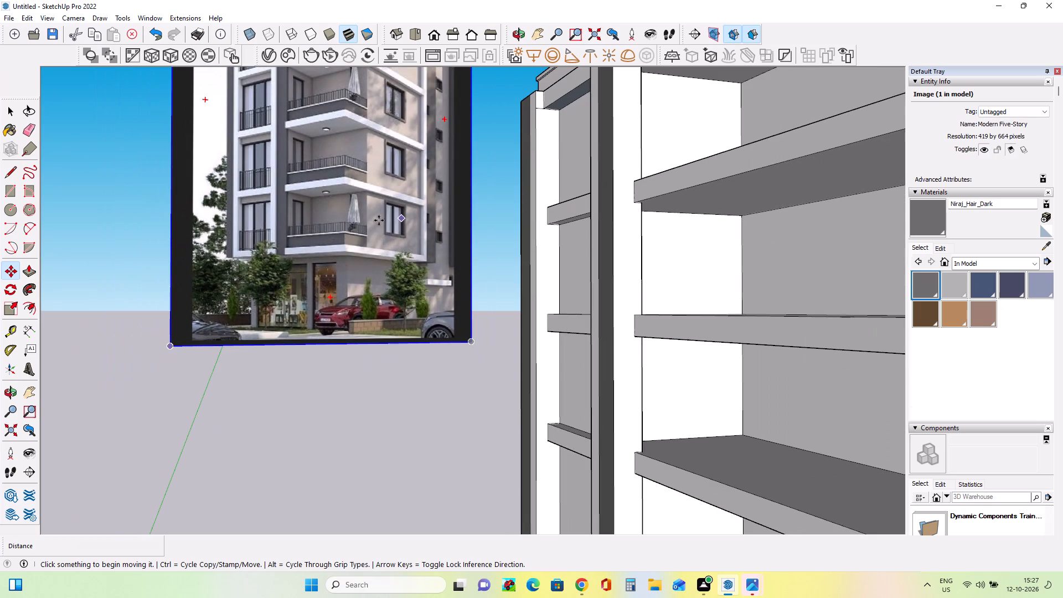
scroll(376, 219, up, 4)
scroll(325, 225, up, 13)
scroll(325, 225, down, 3)
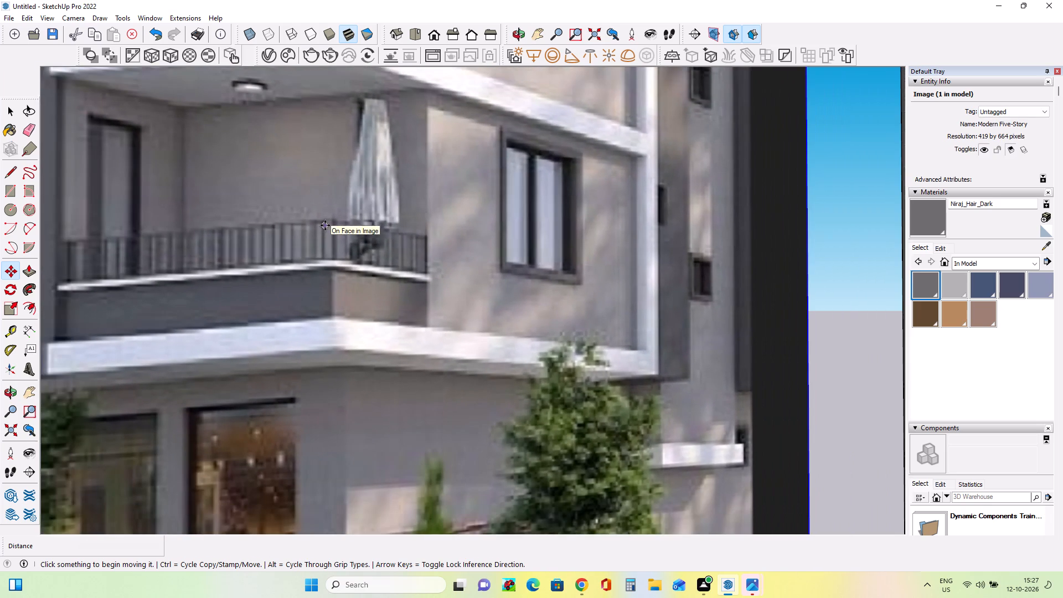
scroll(336, 210, up, 3)
scroll(336, 210, down, 4)
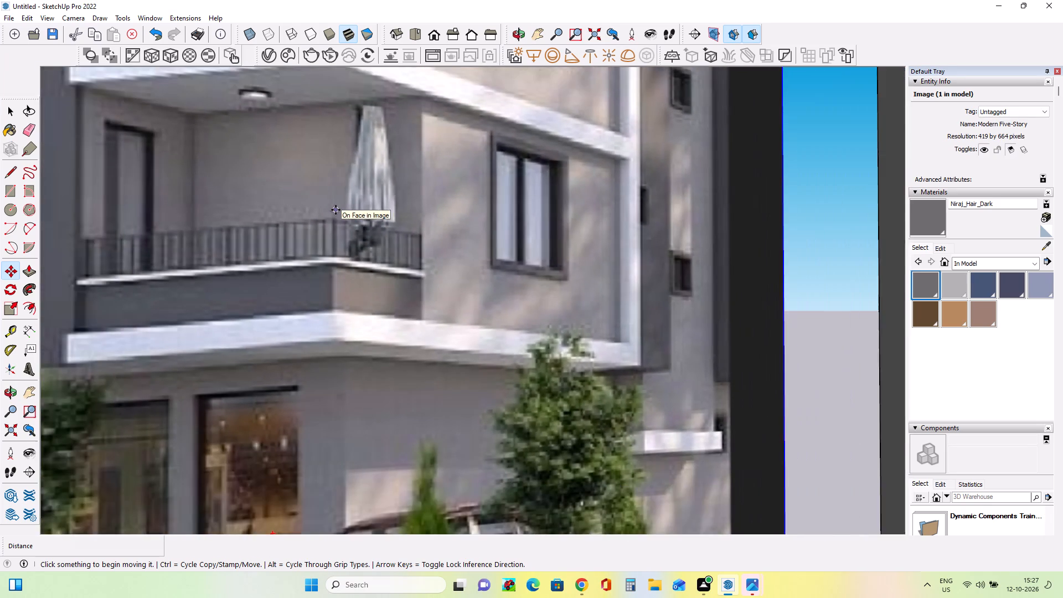
scroll(336, 210, down, 14)
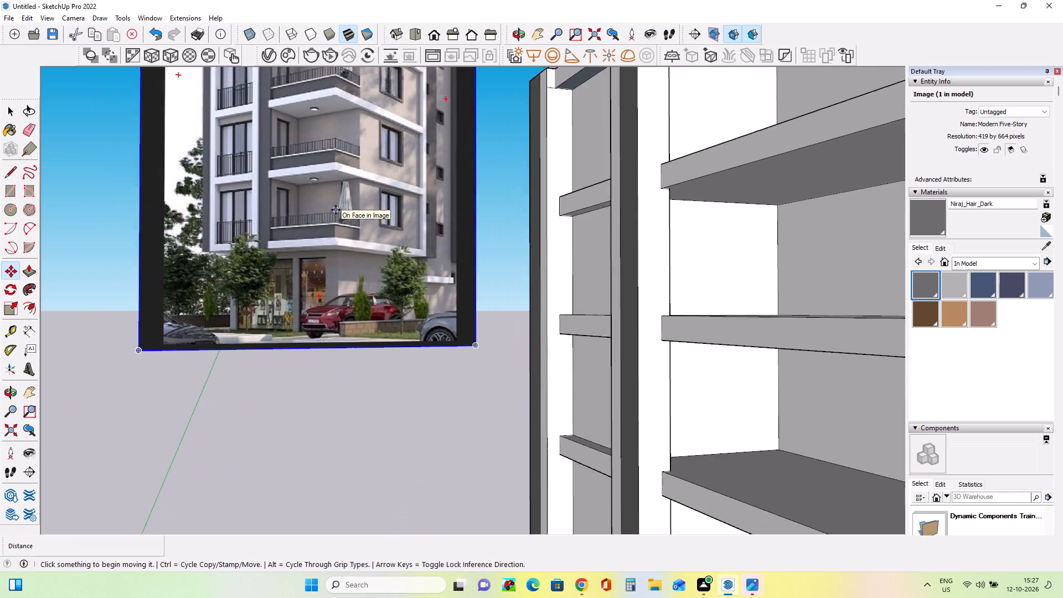
scroll(336, 210, down, 2)
scroll(808, 286, down, 4)
middle_drag(748, 308, 633, 323)
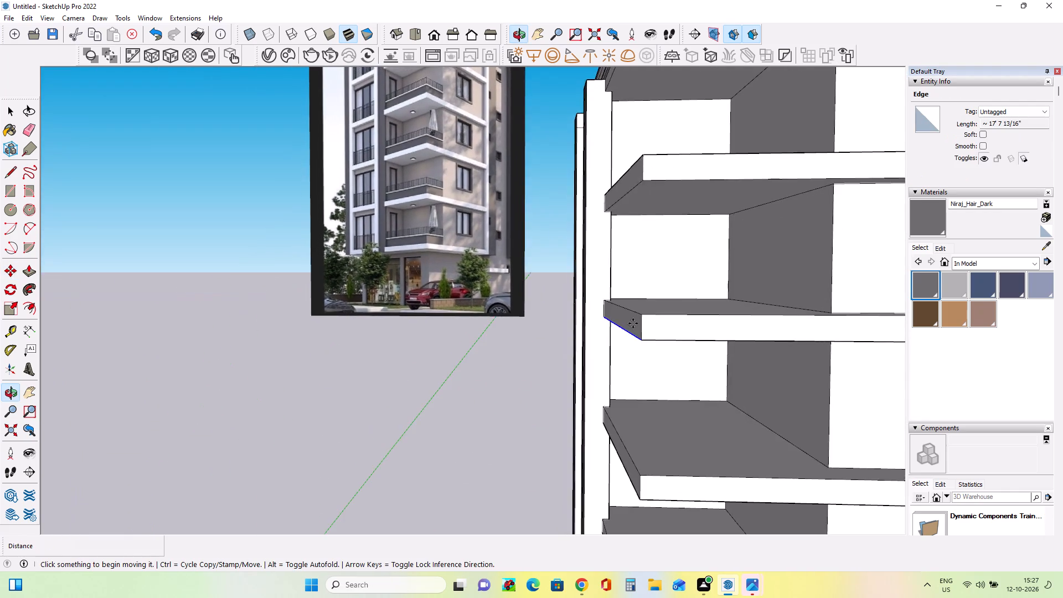
scroll(633, 324, down, 8)
middle_drag(648, 349, 663, 373)
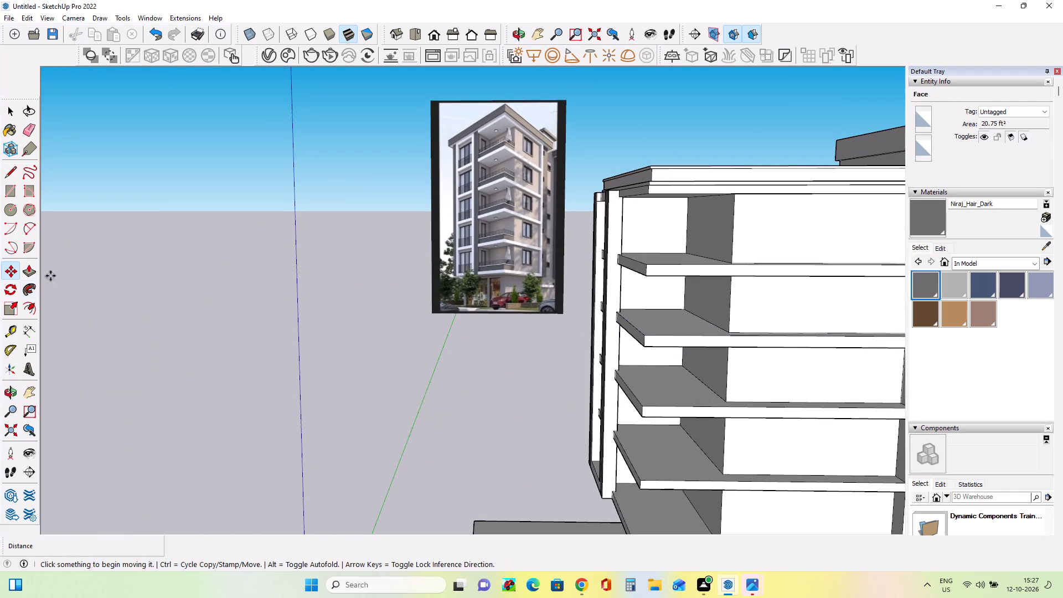
Draw a door rectangle about 3' 2 3/4" by 6' 3 13/16" on the top balcony's end wall, standing on the slab.
click(7, 191)
middle_drag(694, 334, 701, 363)
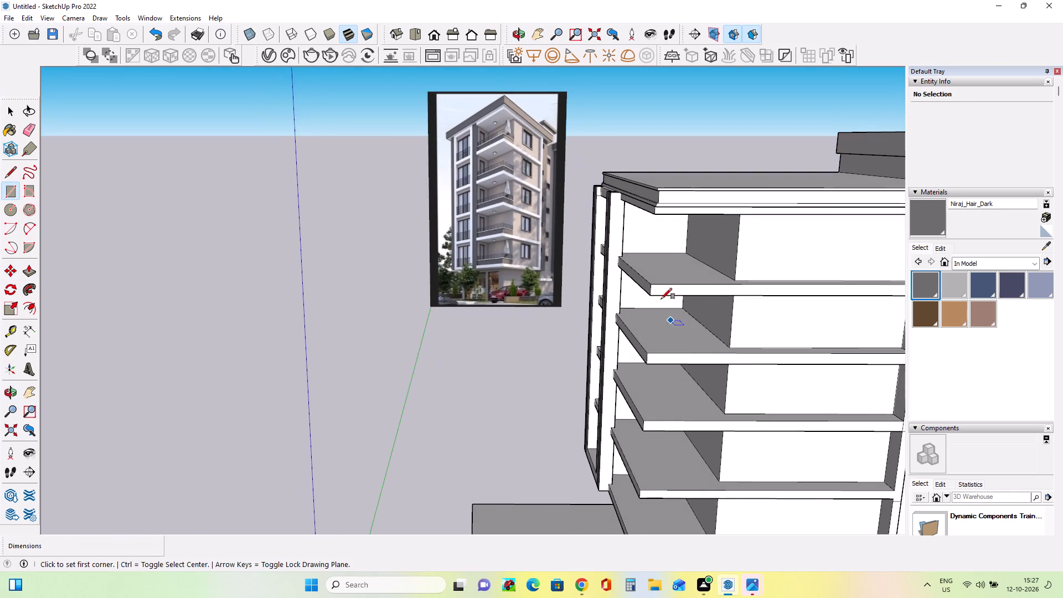
scroll(652, 254, up, 4)
middle_drag(658, 275, 663, 240)
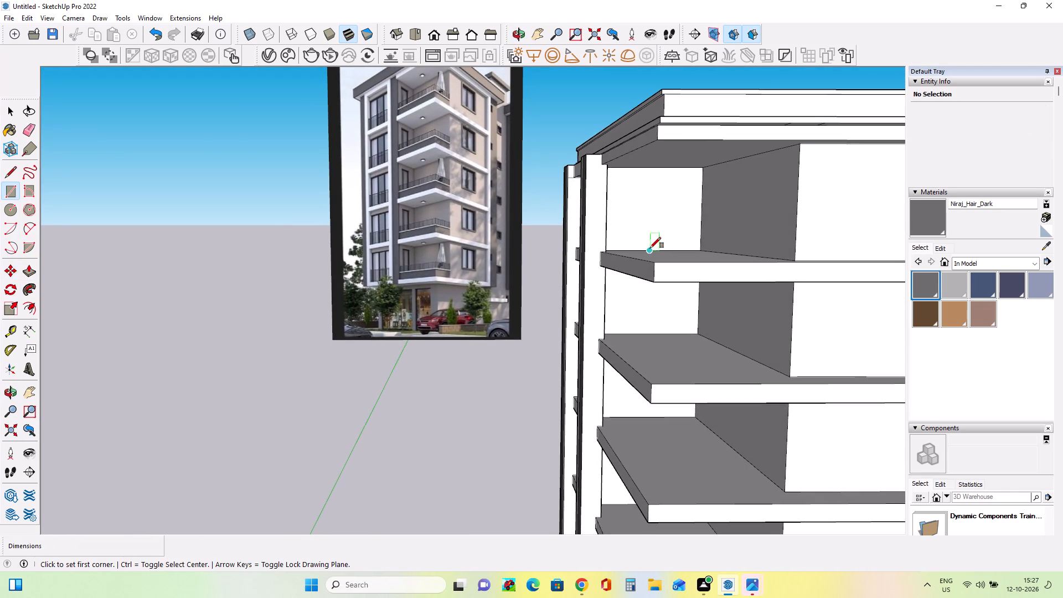
click(650, 248)
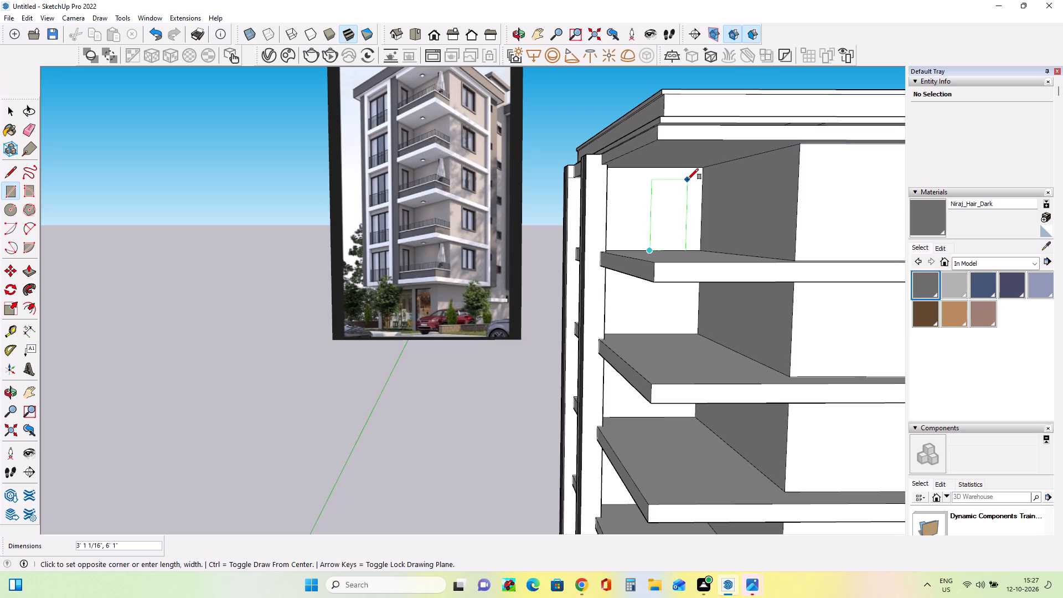
key(Escape)
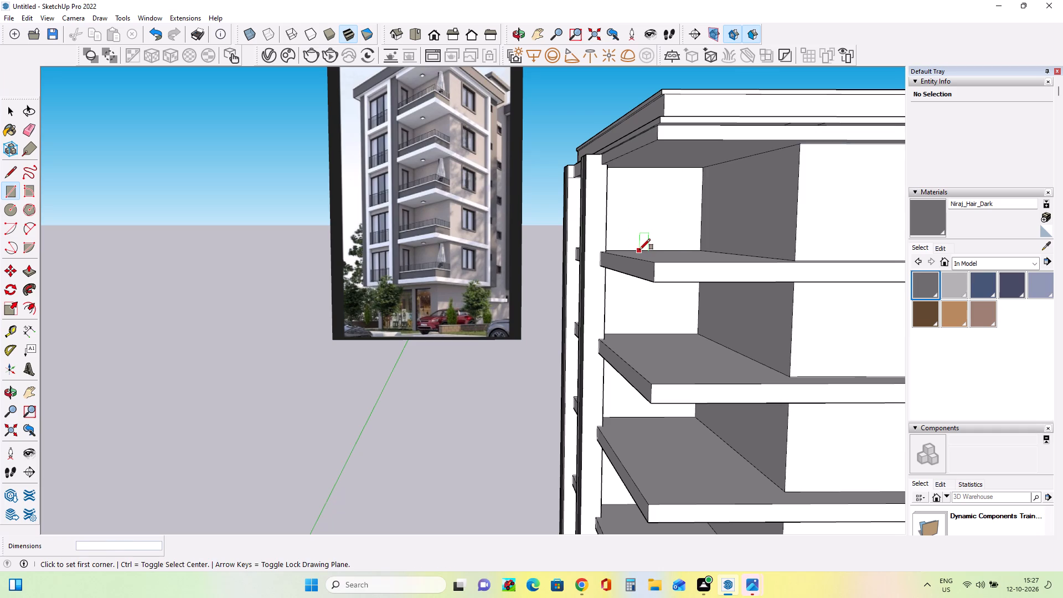
click(639, 250)
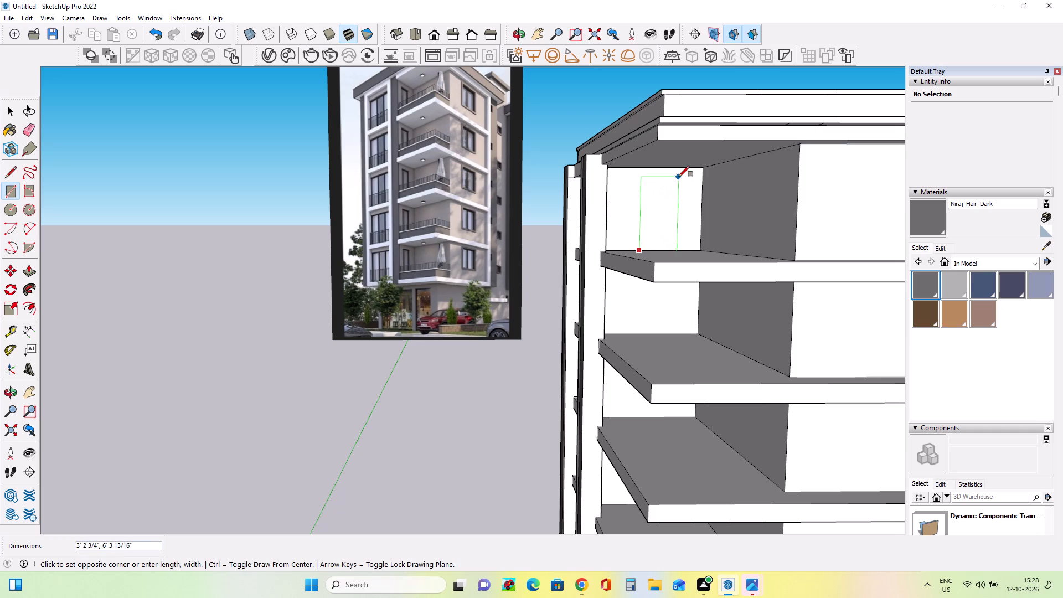
click(679, 177)
Copy the door outline's two vertical edges and top edge from the top balcony down to the second balcony's end wall.
middle_drag(729, 349, 735, 357)
middle_click(743, 370)
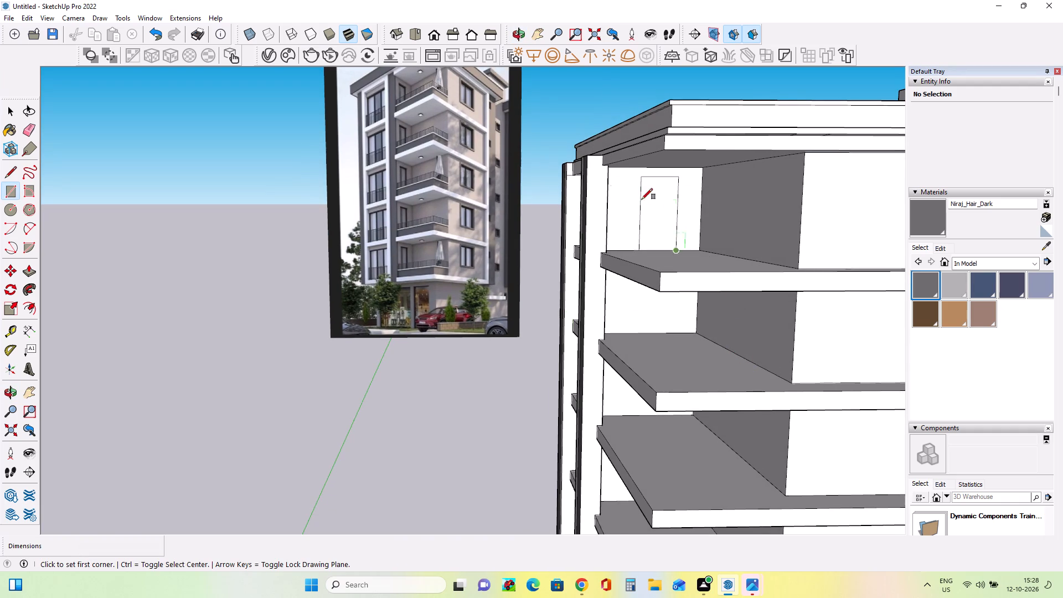
drag(591, 204, 34, 117)
click(8, 113)
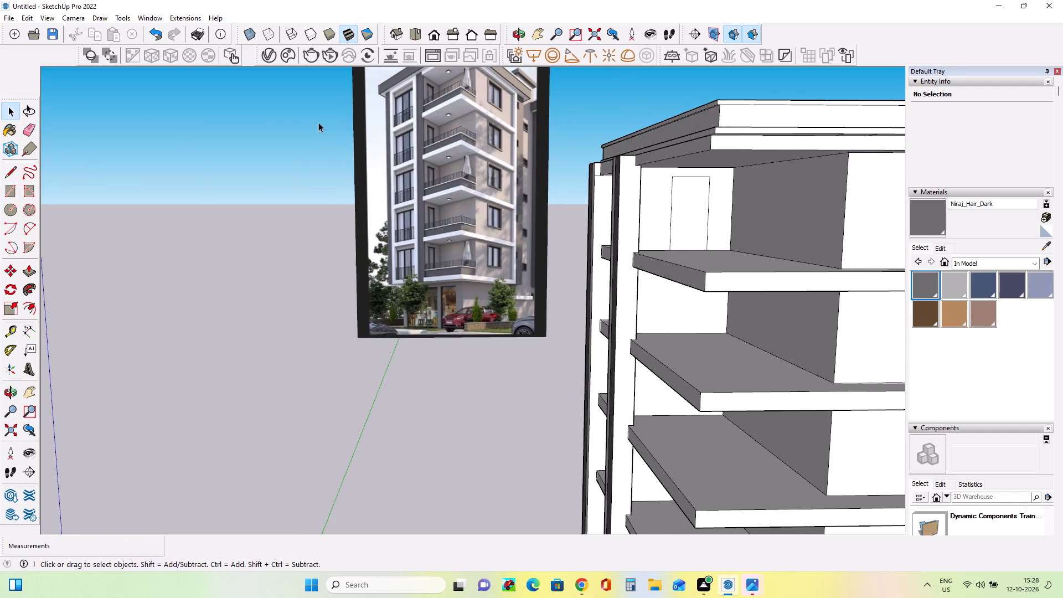
ctrl+click(670, 219)
ctrl+click(684, 176)
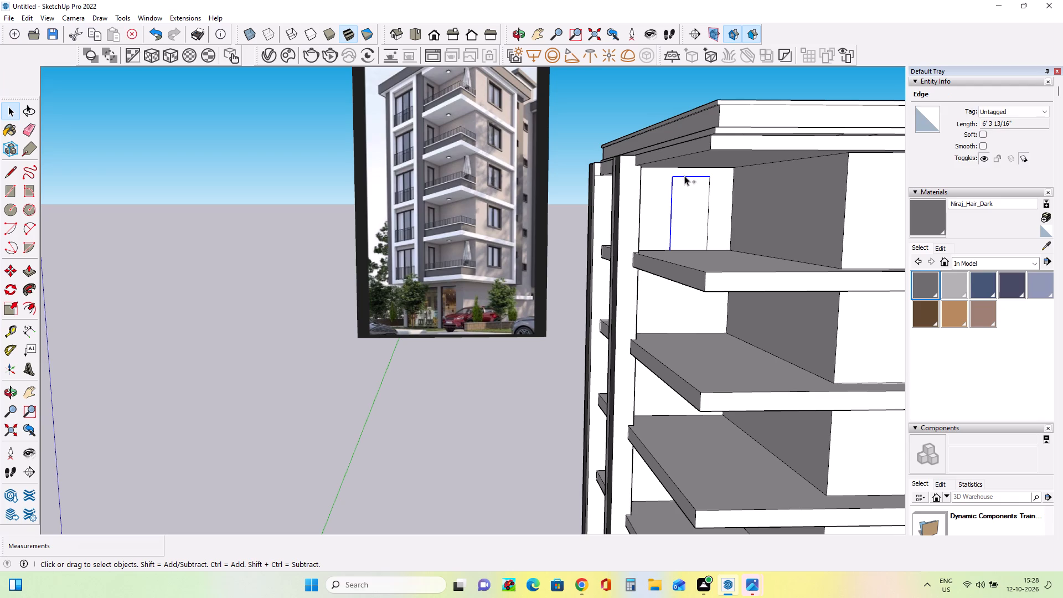
ctrl+click(709, 198)
click(12, 274)
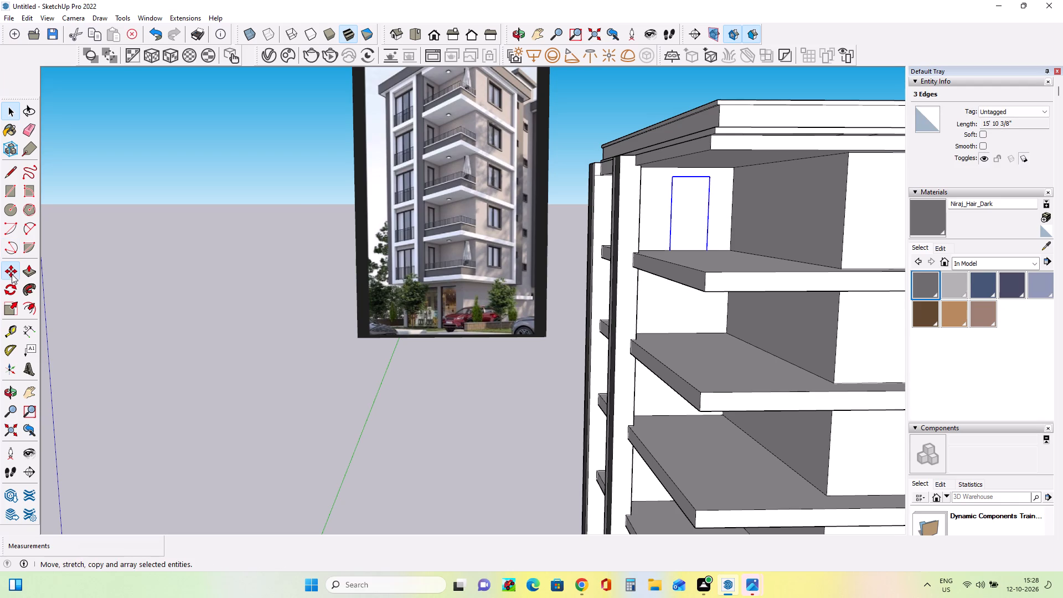
click(672, 252)
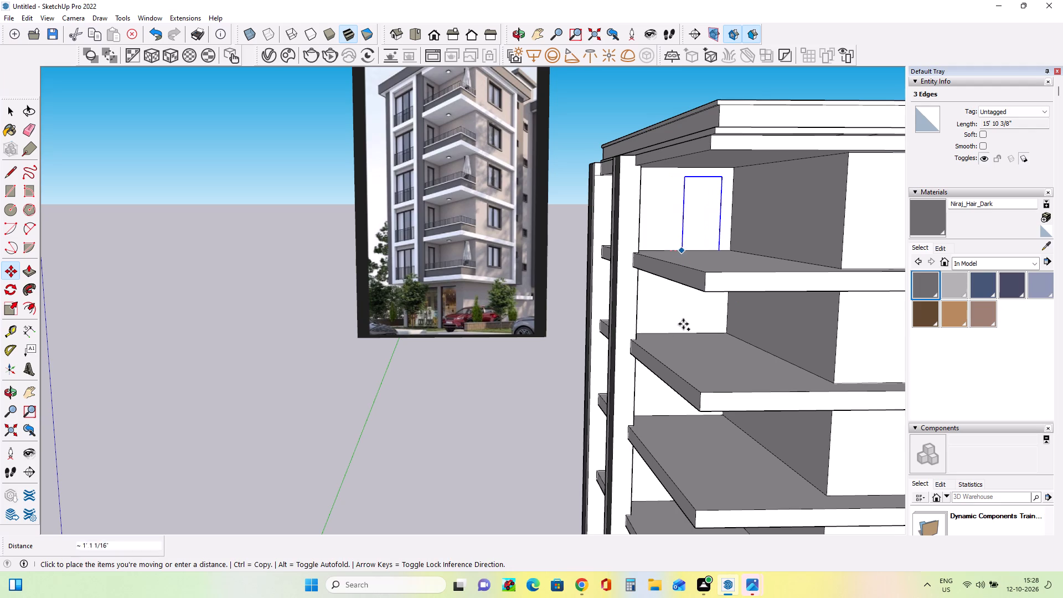
click(672, 333)
Copy the door outline from the second balcony about 7' 5 5/16" down onto the third balcony's end wall.
middle_drag(829, 382, 813, 337)
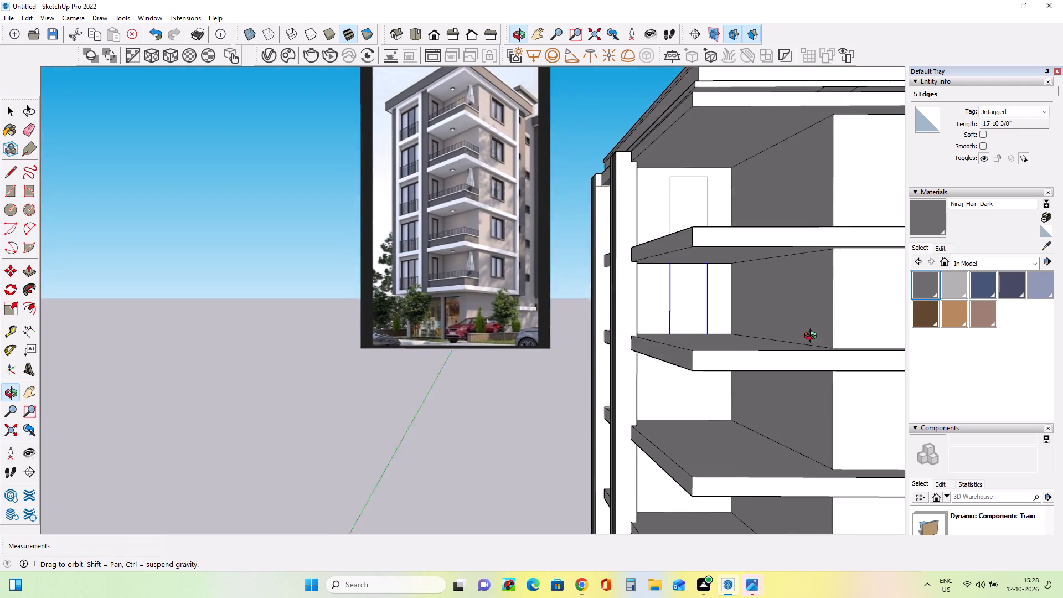
middle_drag(813, 337, 812, 337)
middle_drag(759, 339, 759, 353)
scroll(692, 291, up, 1)
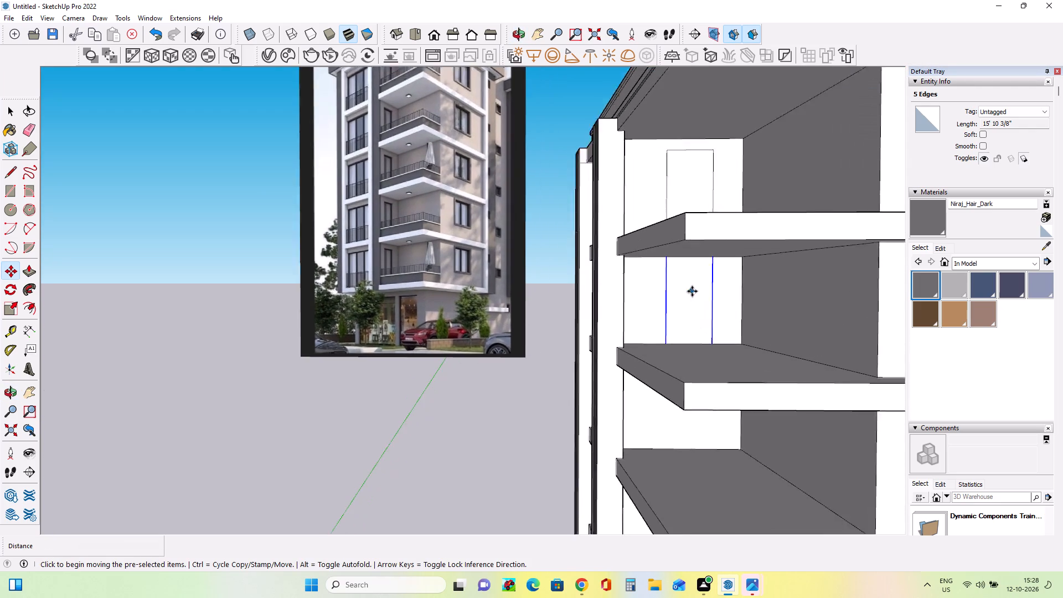
scroll(692, 291, up, 2)
middle_drag(692, 291, 692, 286)
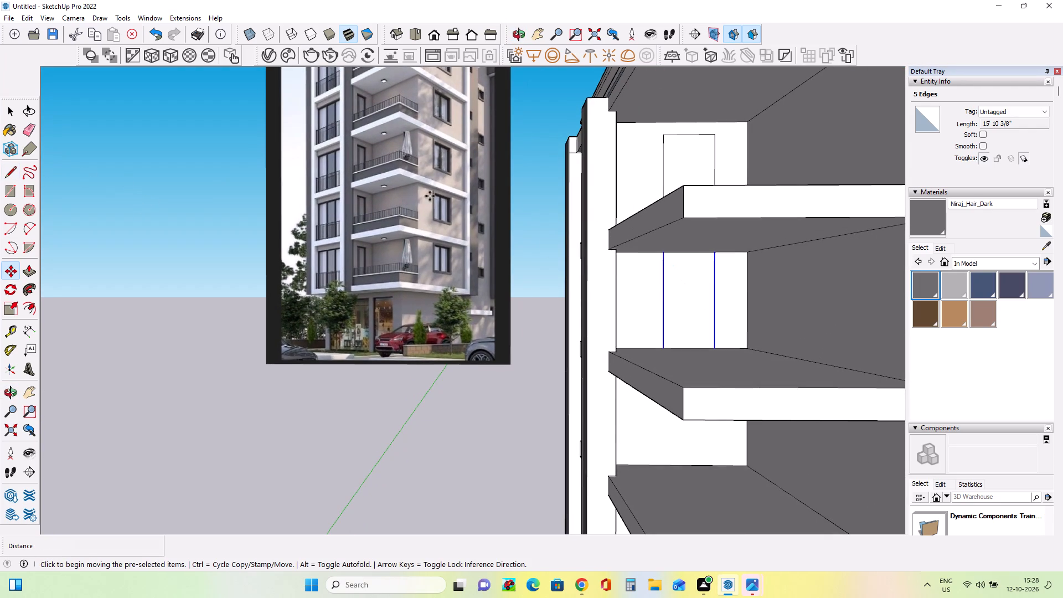
click(664, 348)
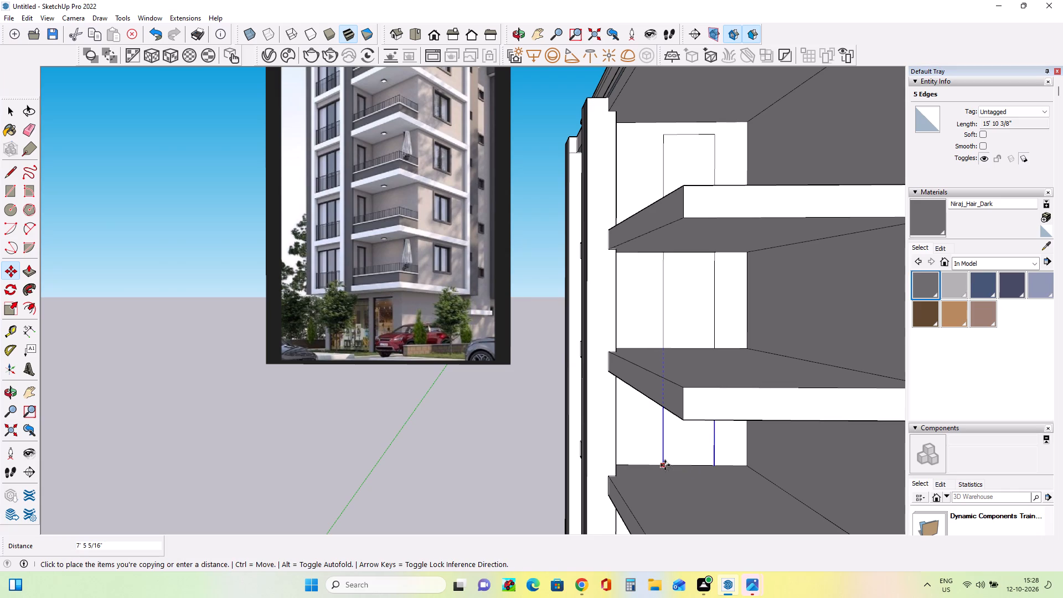
click(665, 465)
Copy the door outline from the third balcony about 7' 11 5/8" down onto the fourth balcony's end wall.
middle_drag(796, 464, 800, 401)
scroll(685, 413, down, 6)
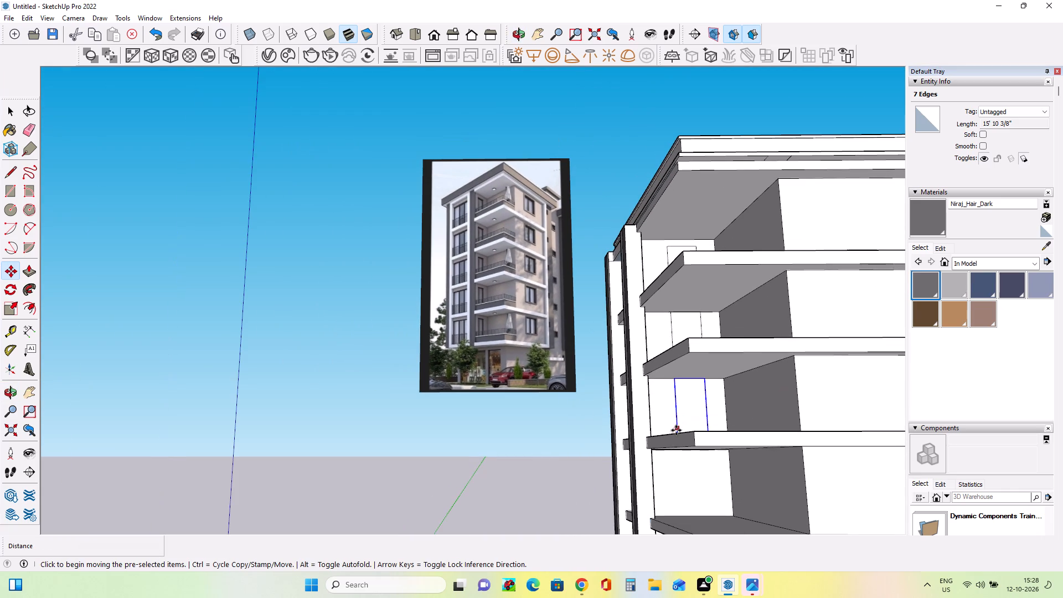
middle_drag(711, 437, 727, 494)
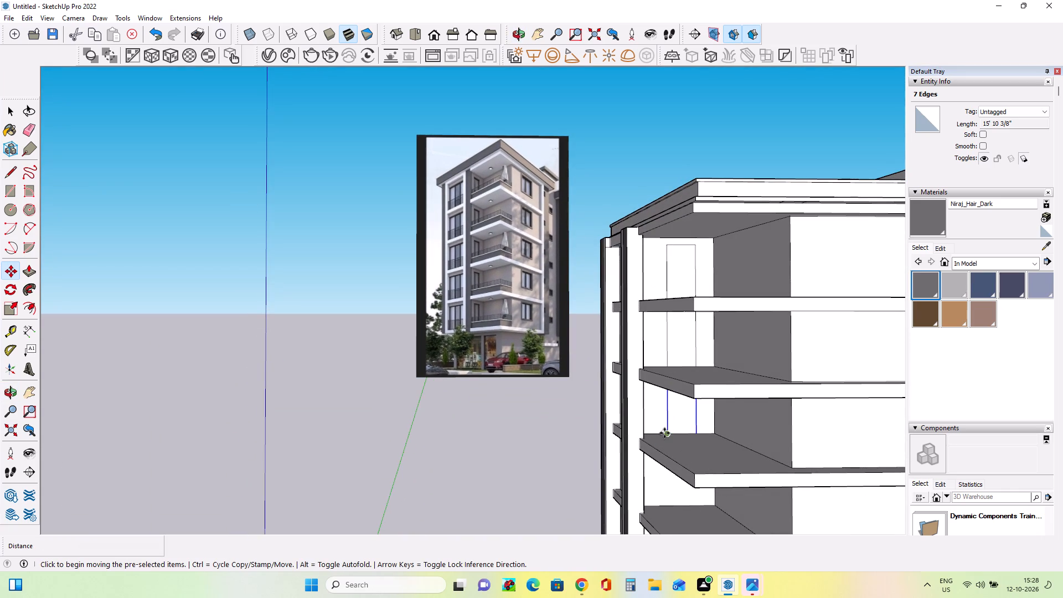
click(664, 433)
click(673, 511)
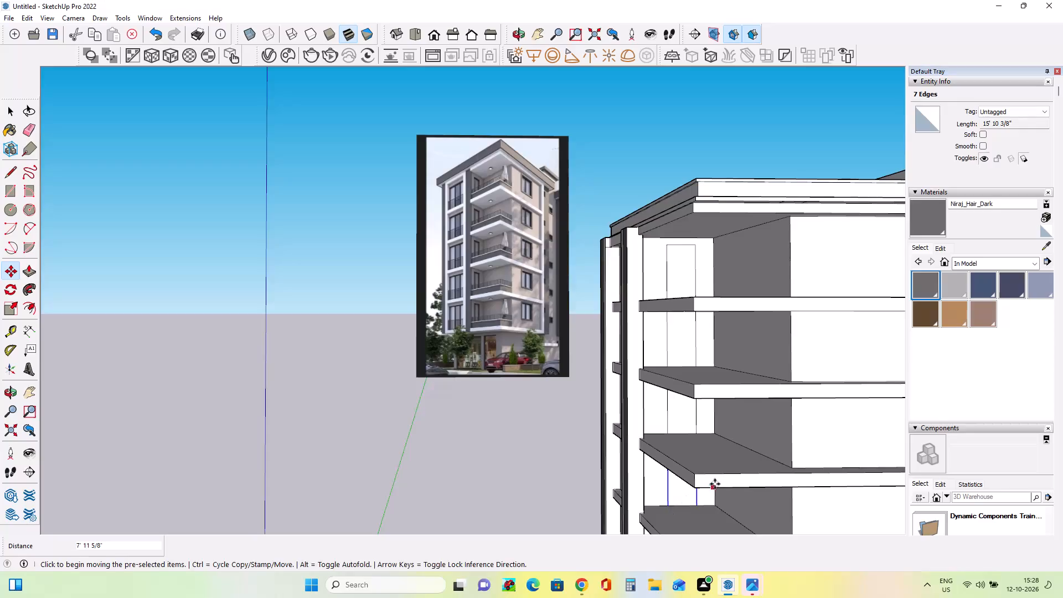
Copy the door outline from the fourth balcony about 8' 13/16" down onto the lowest balcony's end wall.
middle_drag(715, 481, 701, 394)
scroll(697, 443, down, 9)
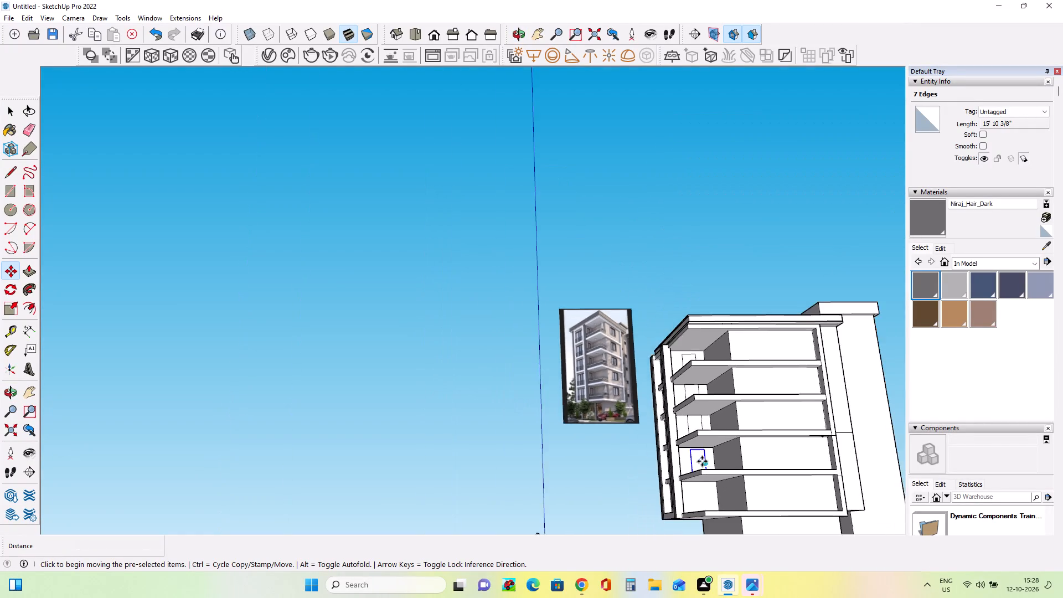
scroll(702, 461, down, 4)
scroll(702, 491, up, 10)
middle_drag(699, 430, 707, 476)
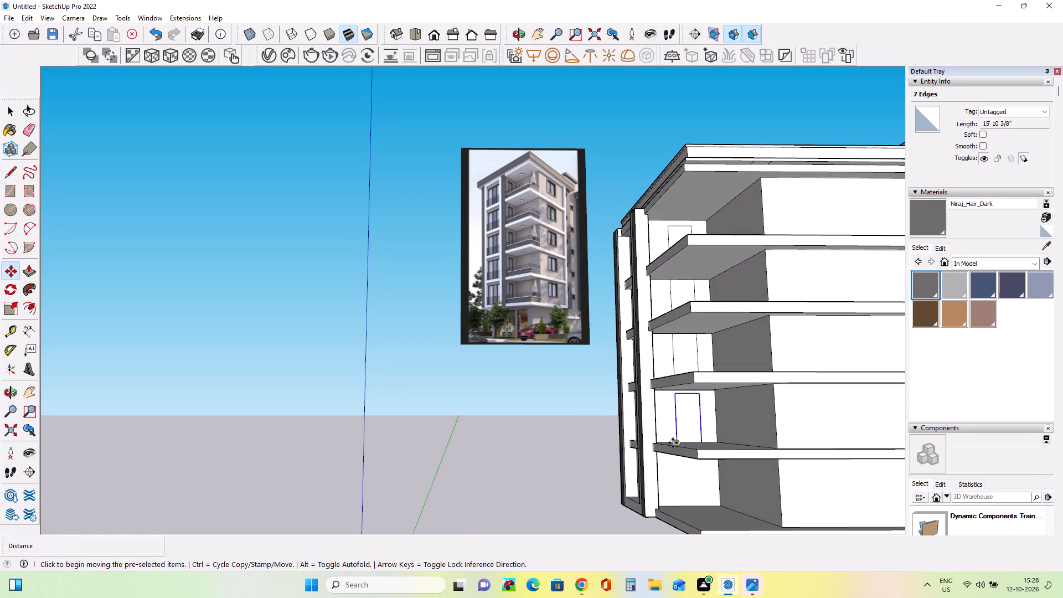
click(676, 441)
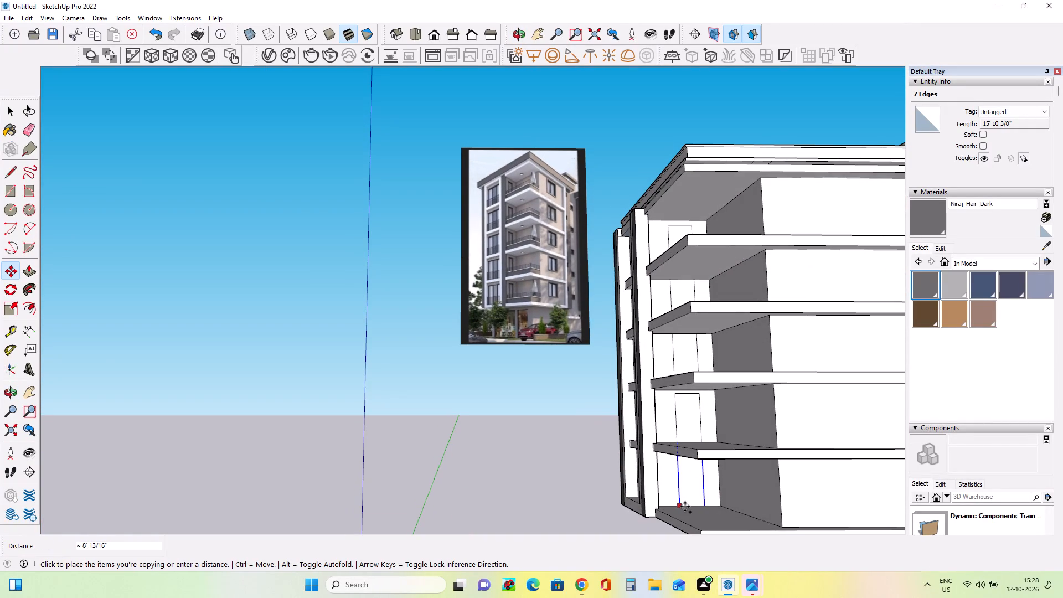
click(685, 507)
Draw a horizontal line across the door outline just below its top edge on the fourth balcony from the top.
middle_drag(706, 477, 693, 440)
scroll(693, 440, up, 2)
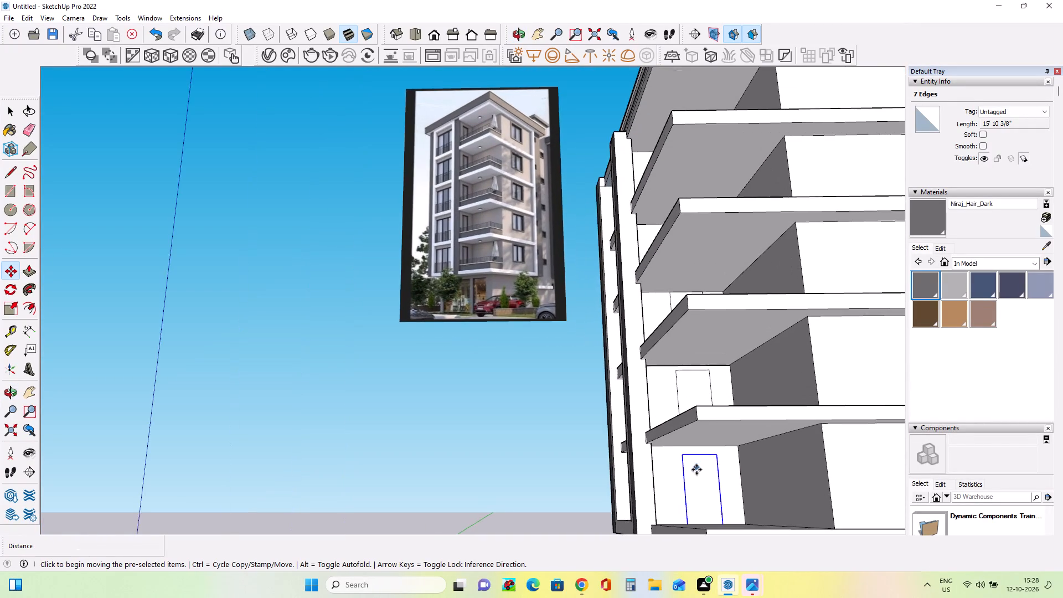
scroll(696, 470, up, 1)
middle_drag(700, 471, 703, 506)
scroll(713, 435, up, 3)
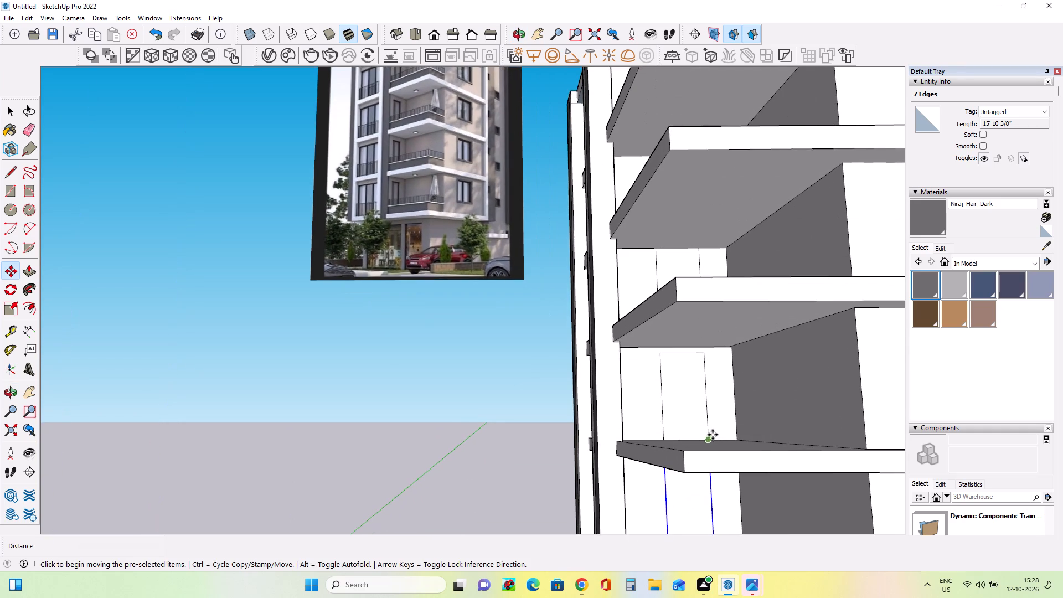
middle_drag(712, 443, 714, 456)
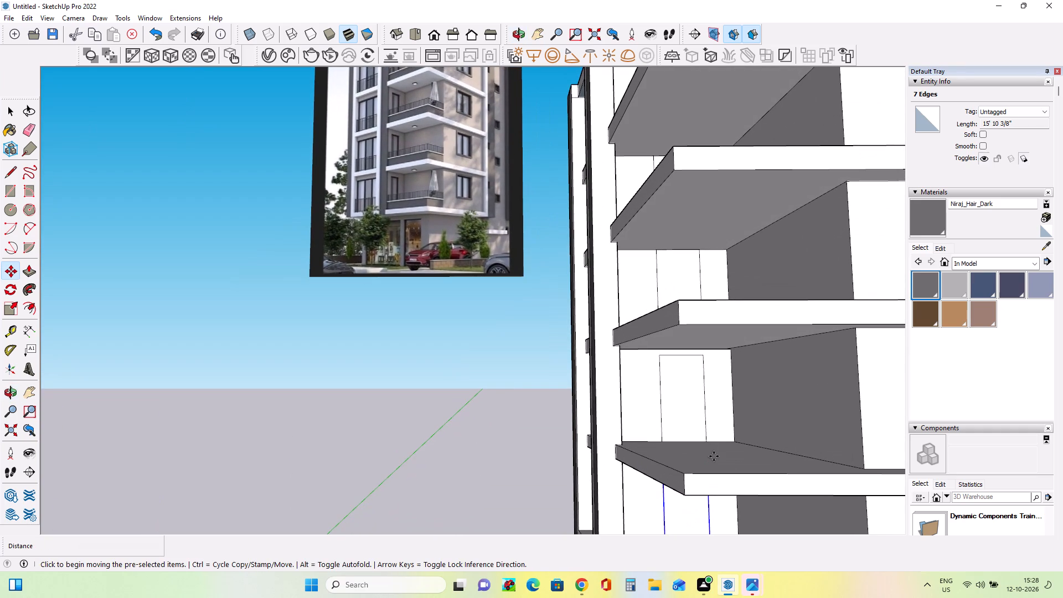
middle_drag(714, 456, 686, 440)
middle_drag(682, 389, 685, 379)
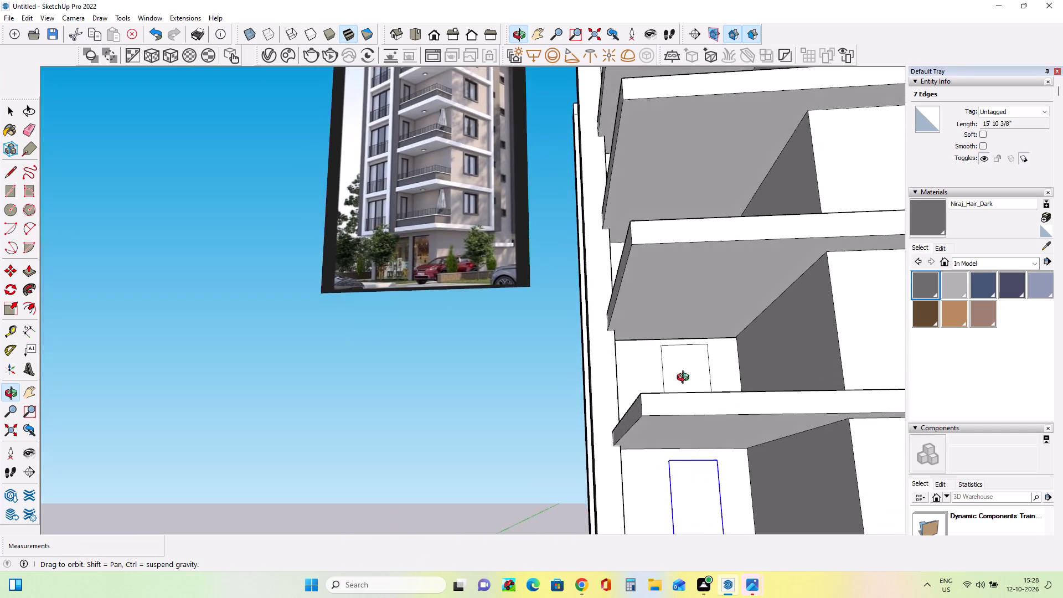
middle_drag(685, 379, 688, 393)
click(5, 167)
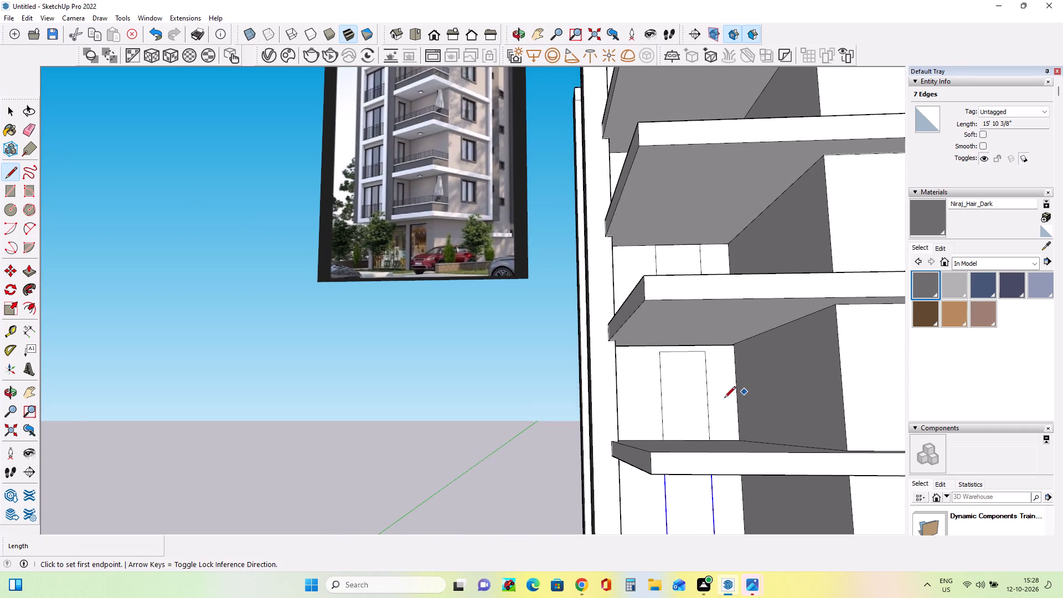
scroll(660, 364, up, 2)
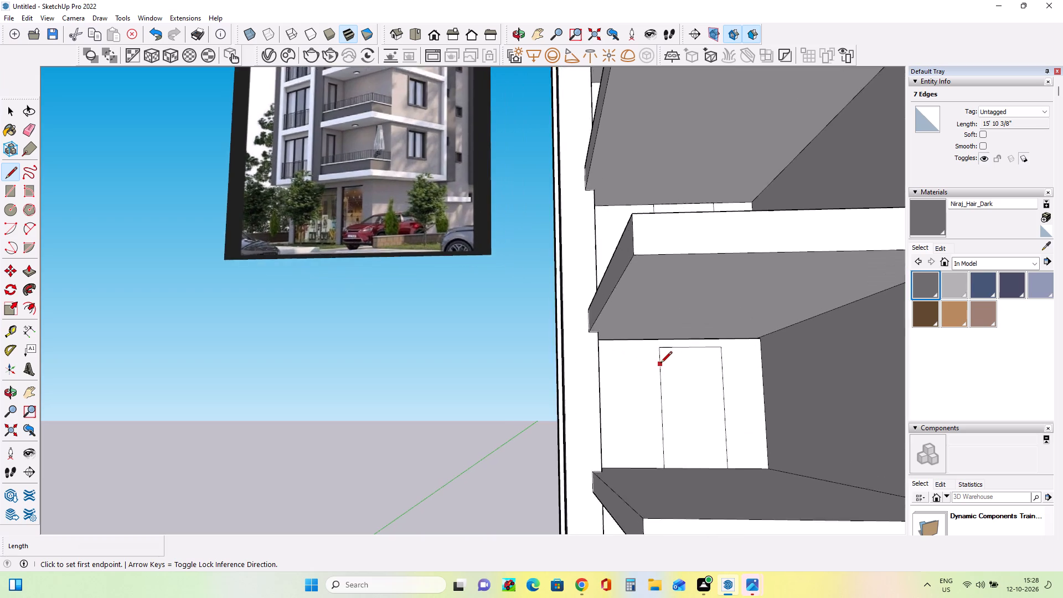
scroll(660, 364, up, 3)
click(662, 357)
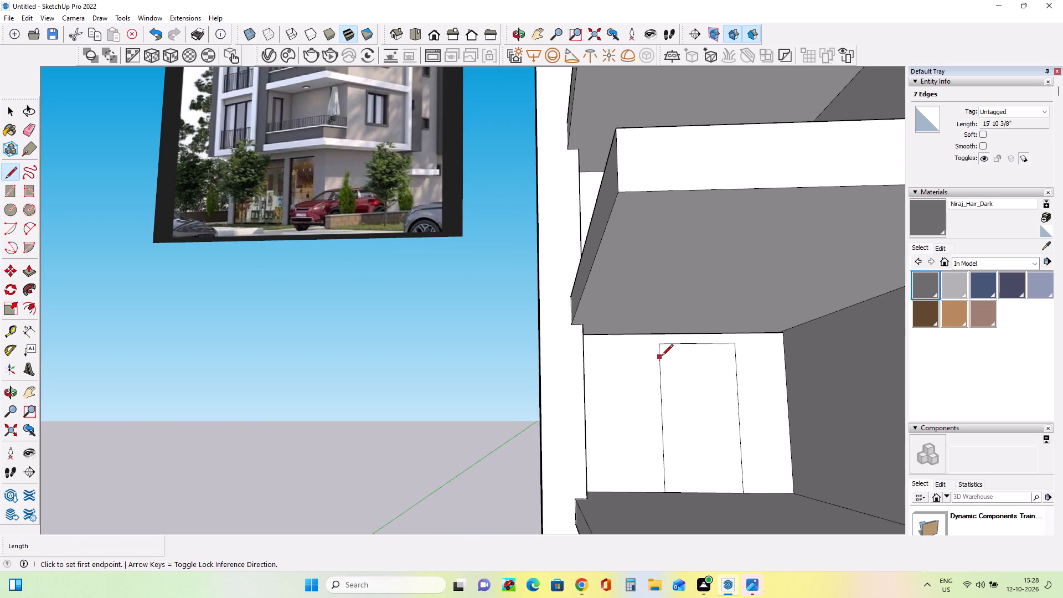
click(733, 360)
Draw a horizontal door-head line about 3' 2 3/4" long between the door's vertical edges on the third balcony from the top.
middle_drag(794, 393, 808, 473)
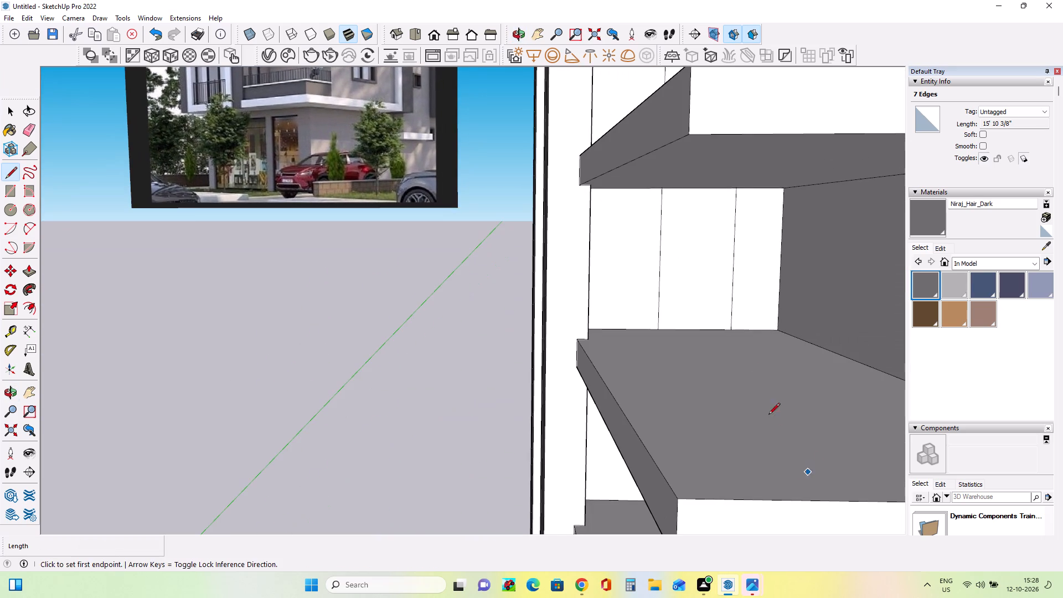
middle_drag(702, 262, 690, 240)
click(660, 198)
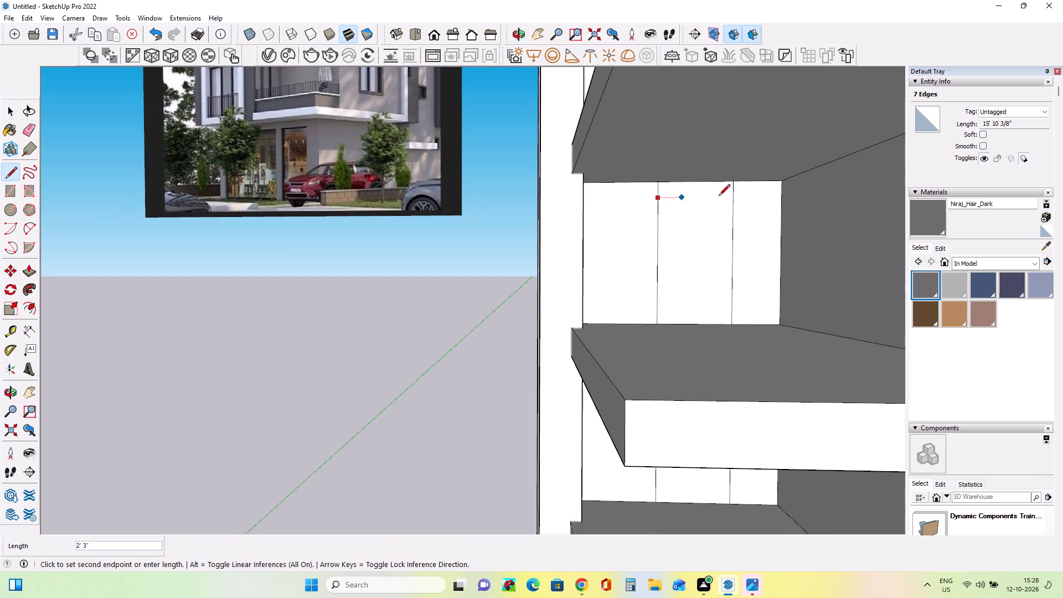
click(737, 197)
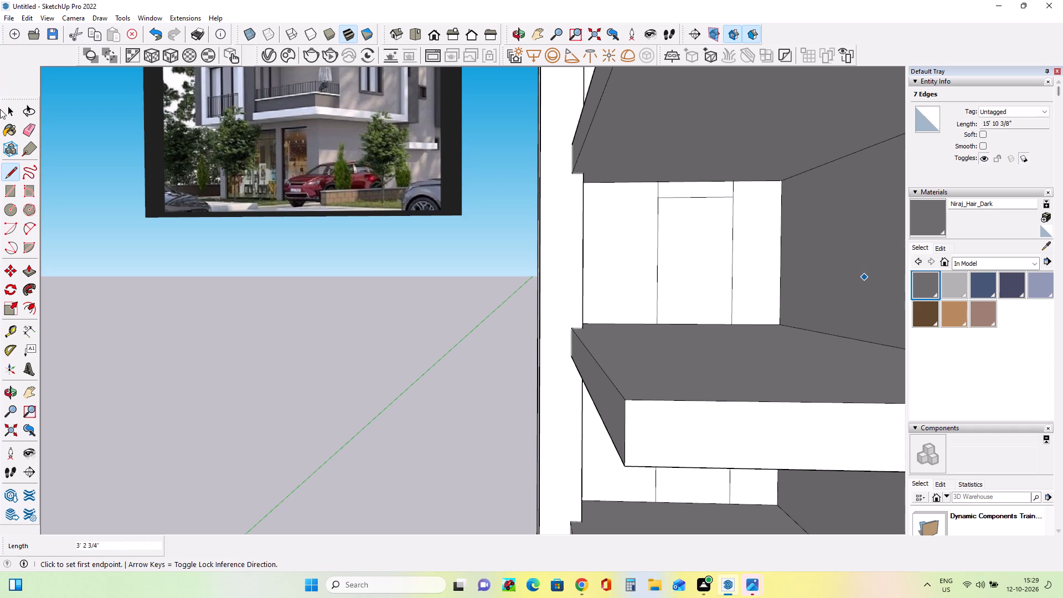
Erase the leftover vertical stubs above the door-head line on the third balcony from the top.
click(25, 133)
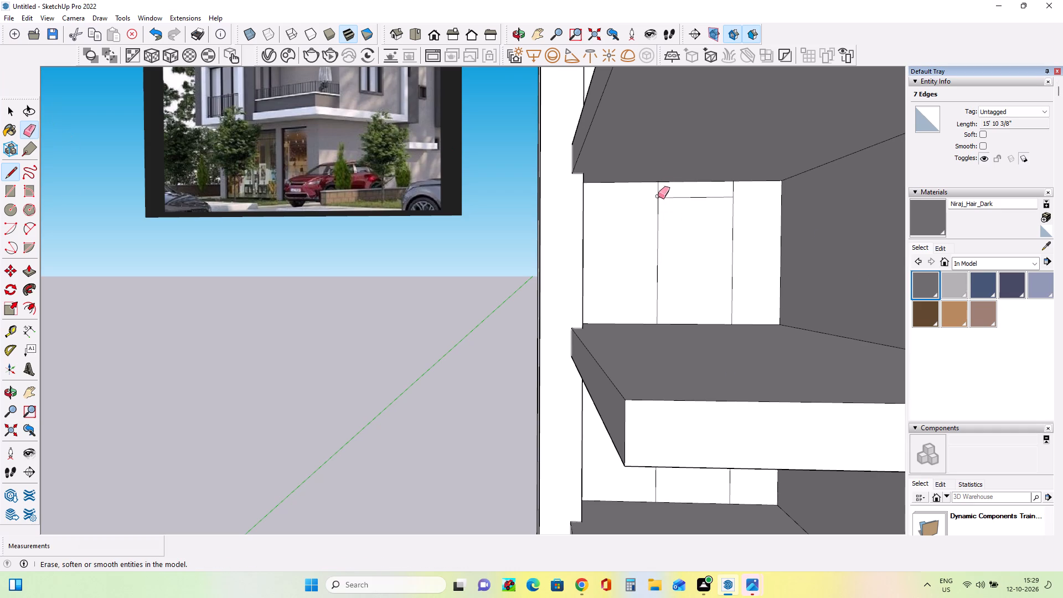
drag(658, 192, 694, 187)
drag(729, 187, 751, 190)
scroll(729, 183, up, 4)
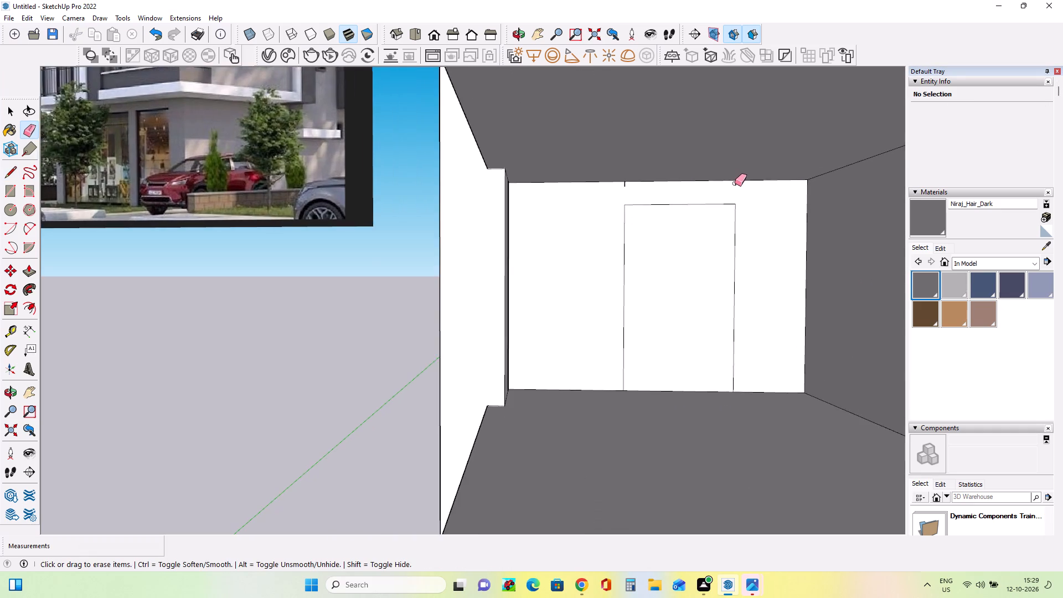
scroll(735, 183, up, 2)
click(736, 182)
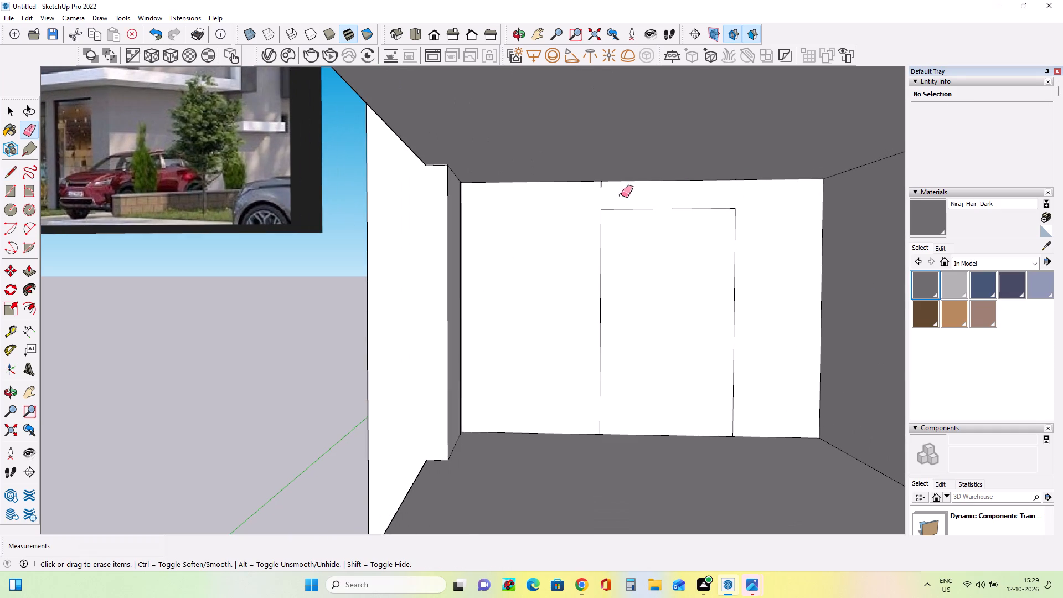
click(600, 182)
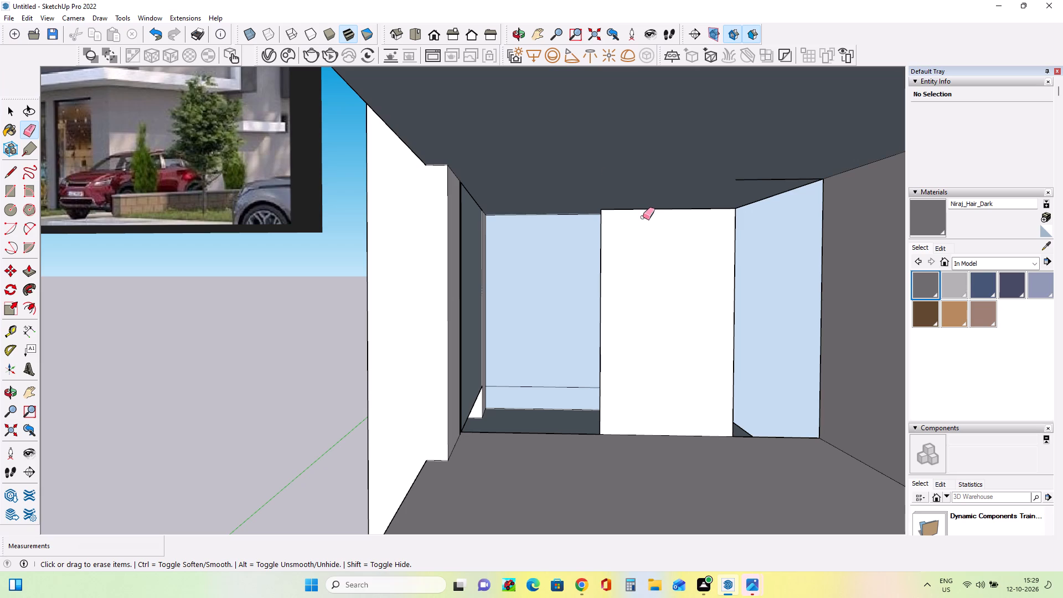
key(ctrl+z)
scroll(609, 196, up, 6)
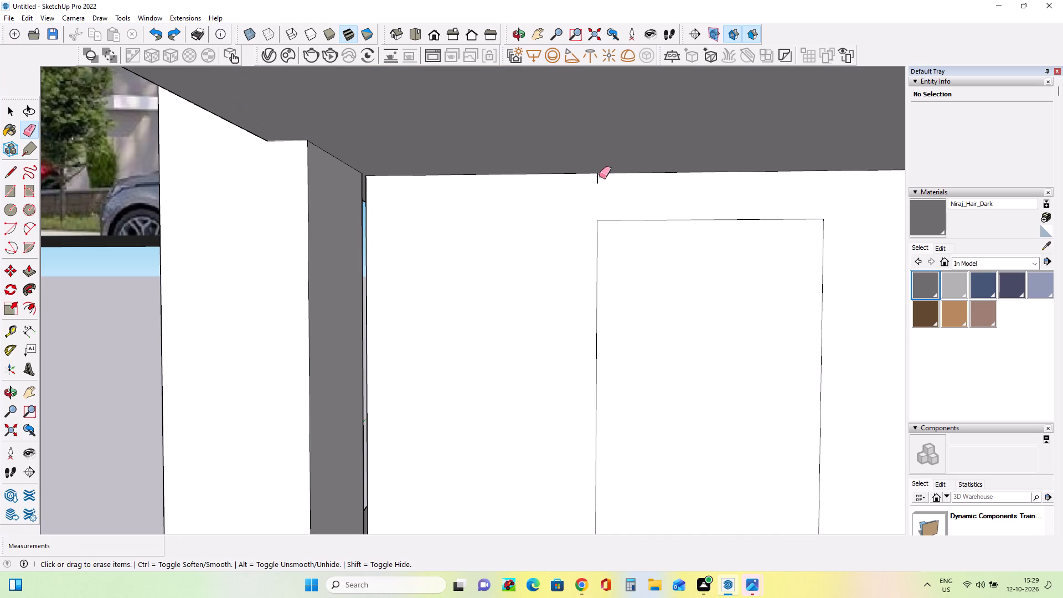
click(597, 177)
Erase the old top edge and short vertical stubs above the door-head line on the fourth balcony from the top.
scroll(623, 223, down, 9)
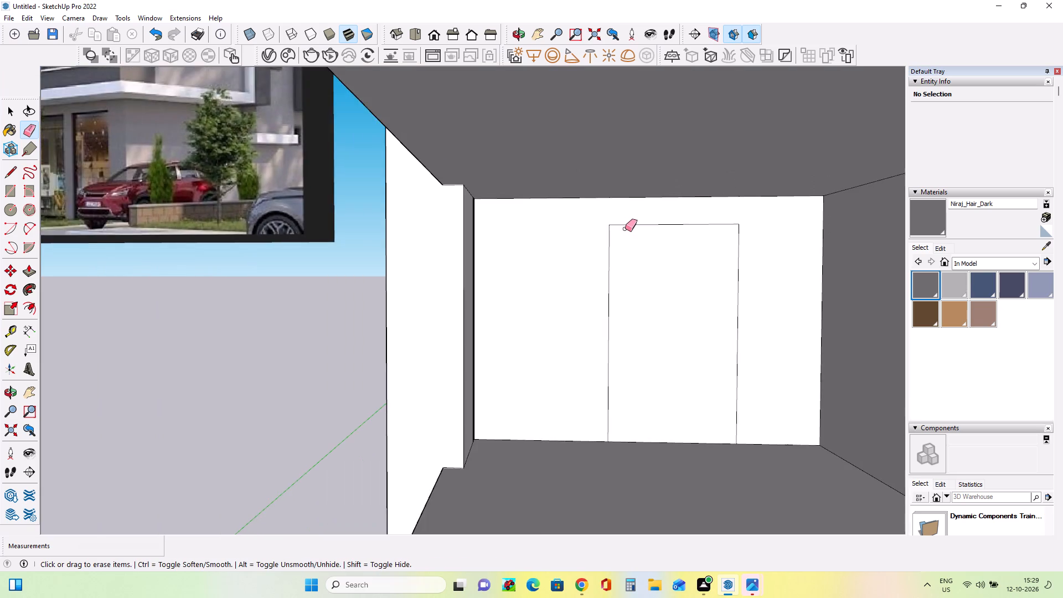
scroll(625, 229, down, 10)
scroll(636, 393, up, 7)
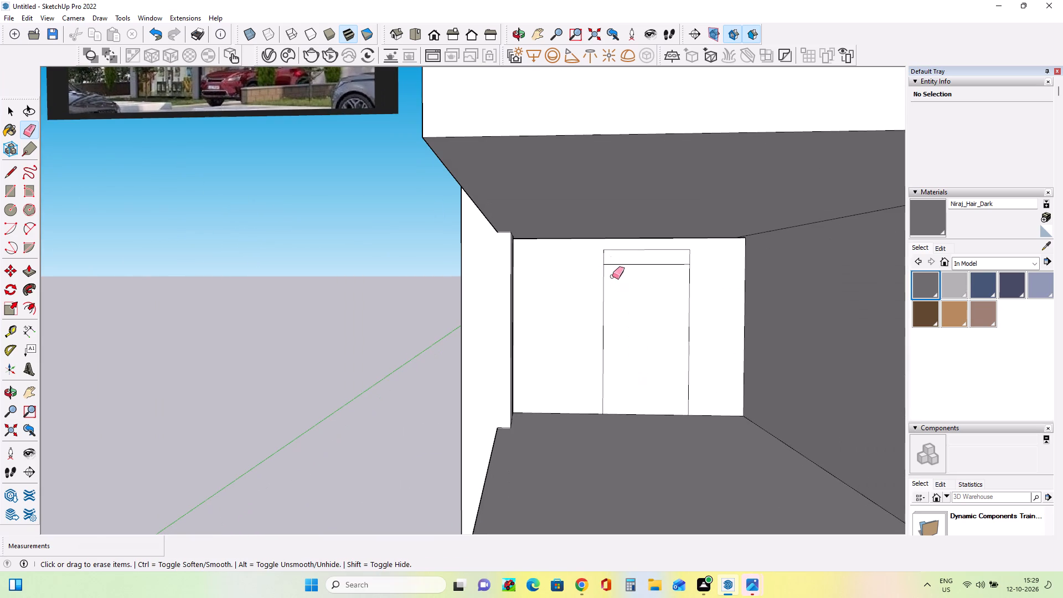
drag(601, 256, 638, 255)
drag(684, 254, 707, 254)
click(682, 247)
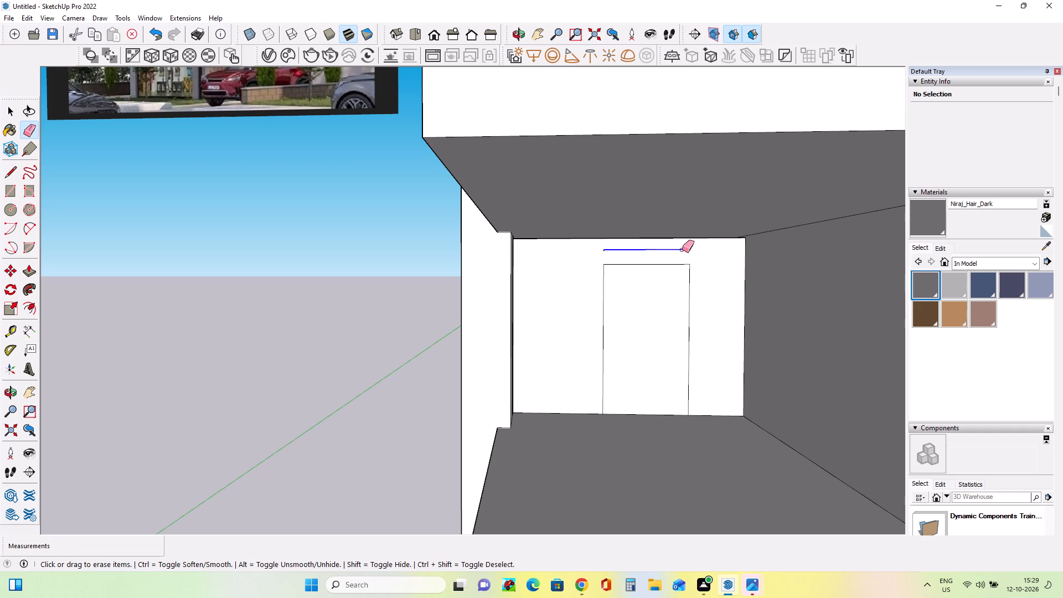
scroll(605, 249, up, 1)
click(602, 250)
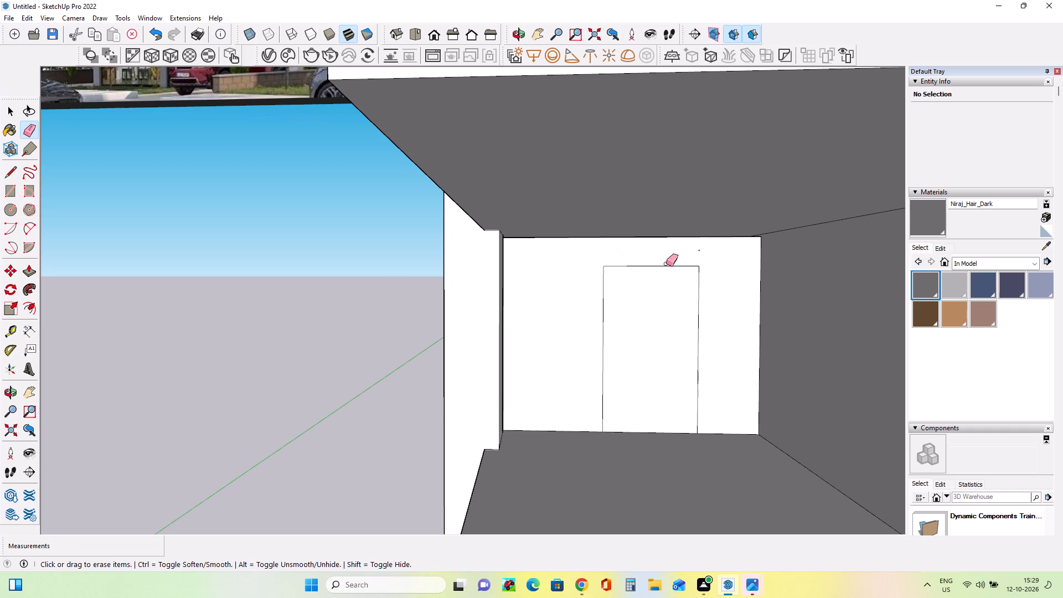
drag(695, 251, 701, 248)
Draw a horizontal door-head line across the second balcony's door outline from the top and erase the vertical stubs above it.
scroll(711, 276, down, 7)
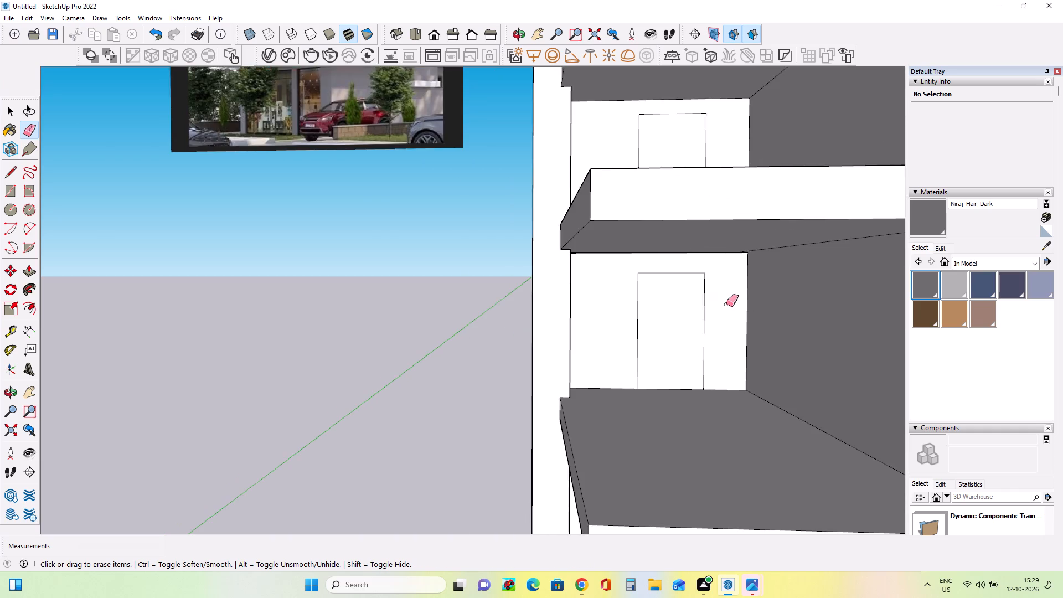
scroll(726, 304, down, 10)
scroll(699, 163, up, 4)
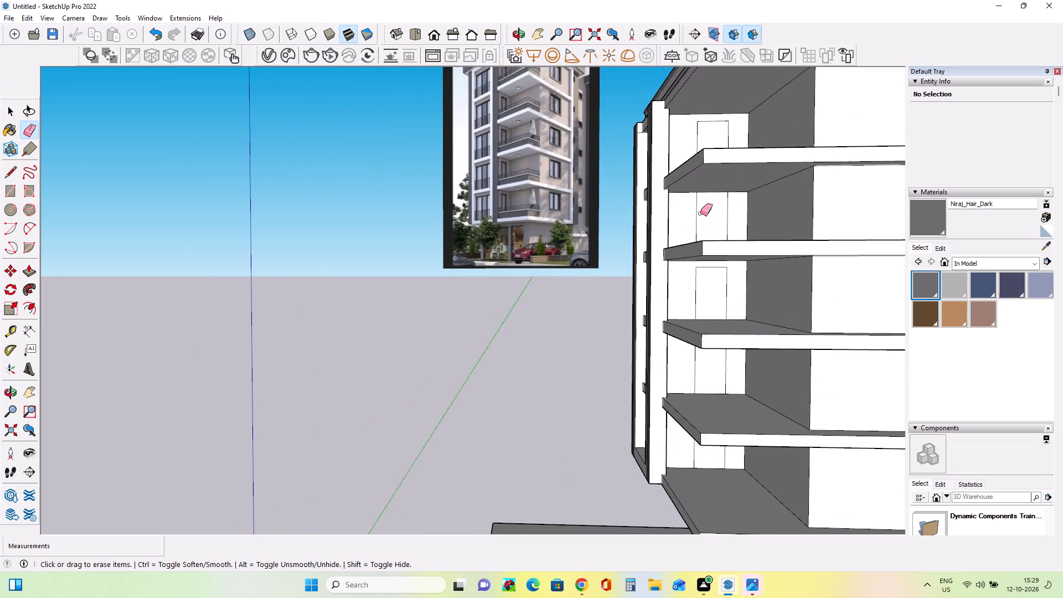
scroll(700, 220, up, 5)
click(6, 170)
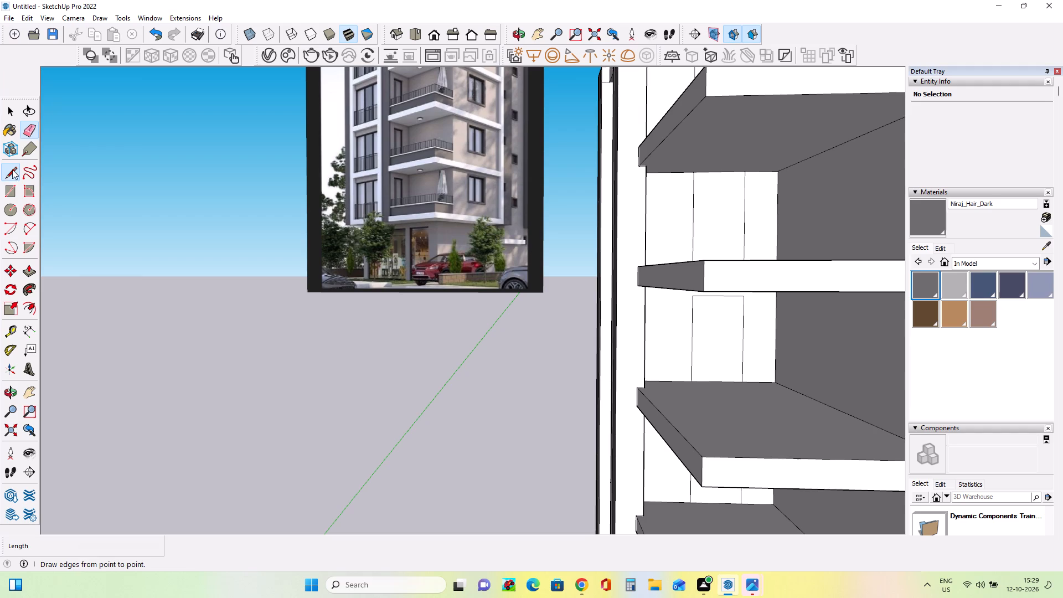
click(696, 184)
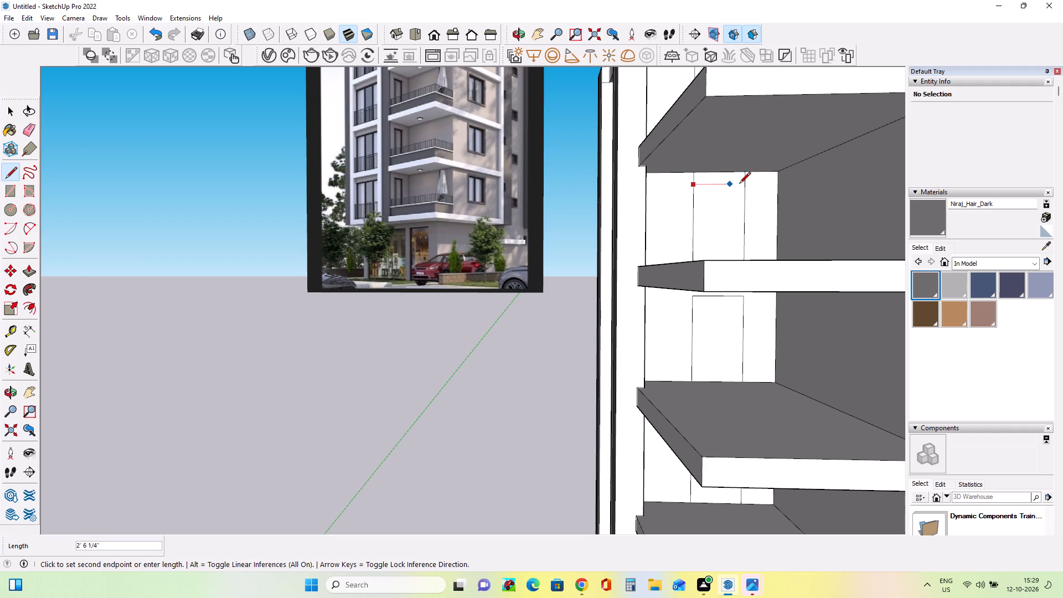
click(745, 184)
middle_drag(766, 251, 767, 265)
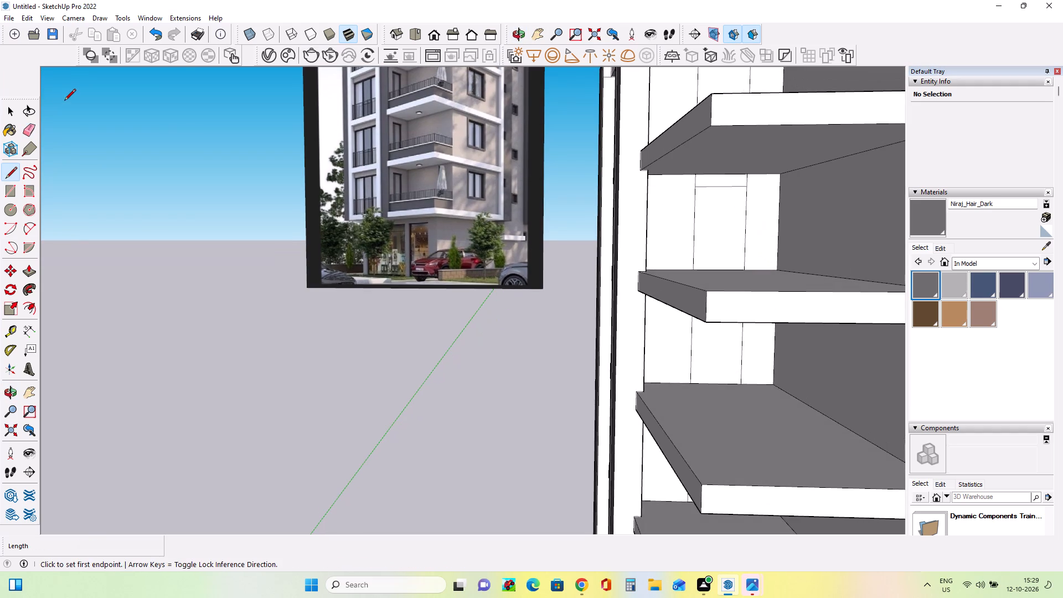
click(28, 130)
drag(687, 177, 767, 178)
Draw a horizontal door-head line about 3' 2 3/4" long just below the door outline's top edge on the lowest balcony.
middle_drag(746, 255, 742, 244)
scroll(742, 244, down, 8)
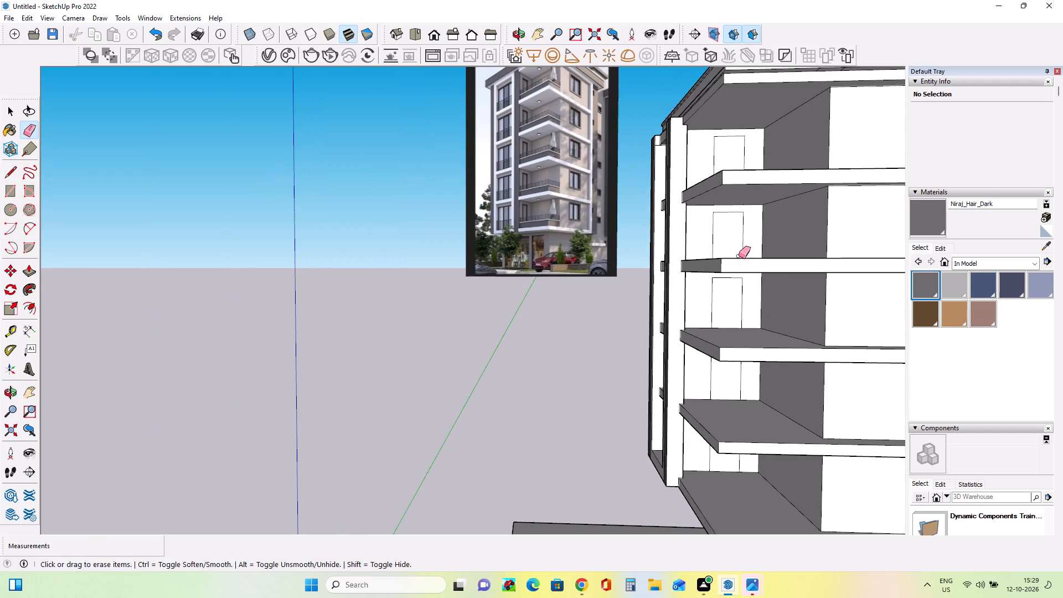
middle_drag(747, 269, 737, 205)
scroll(726, 398, up, 7)
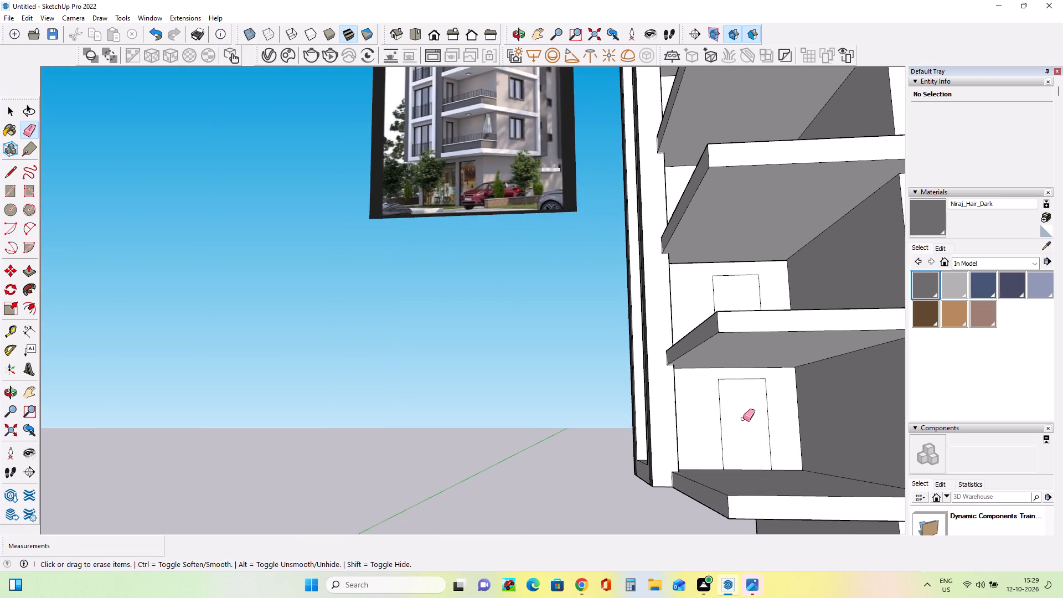
click(11, 172)
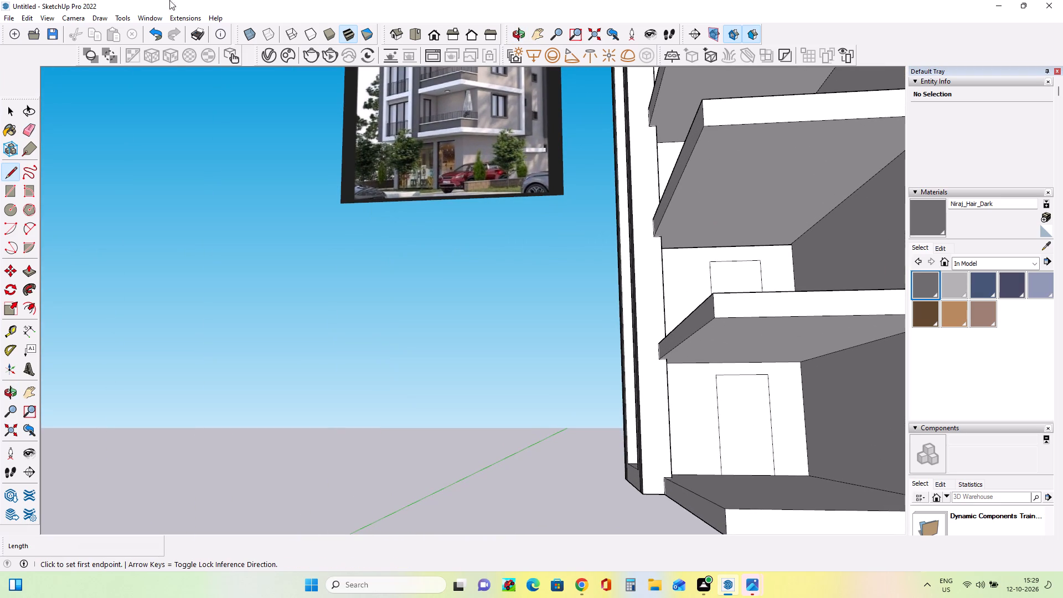
scroll(937, 596, up, 4)
scroll(709, 388, up, 5)
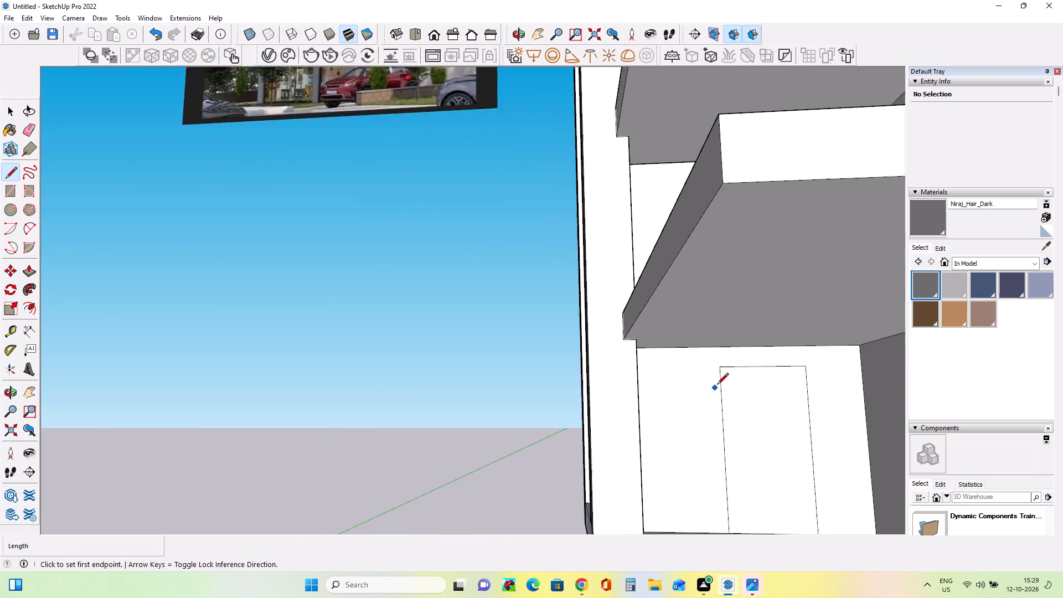
scroll(717, 385, up, 2)
click(723, 372)
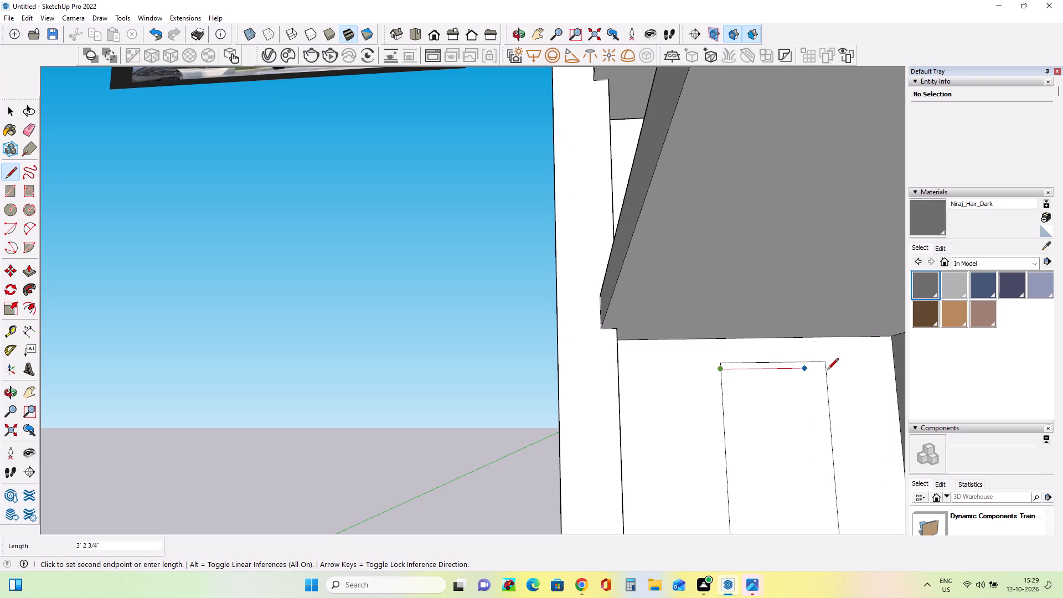
click(828, 371)
Erase the old top edge and vertical stubs above the door-head line on the lowest balcony.
click(33, 135)
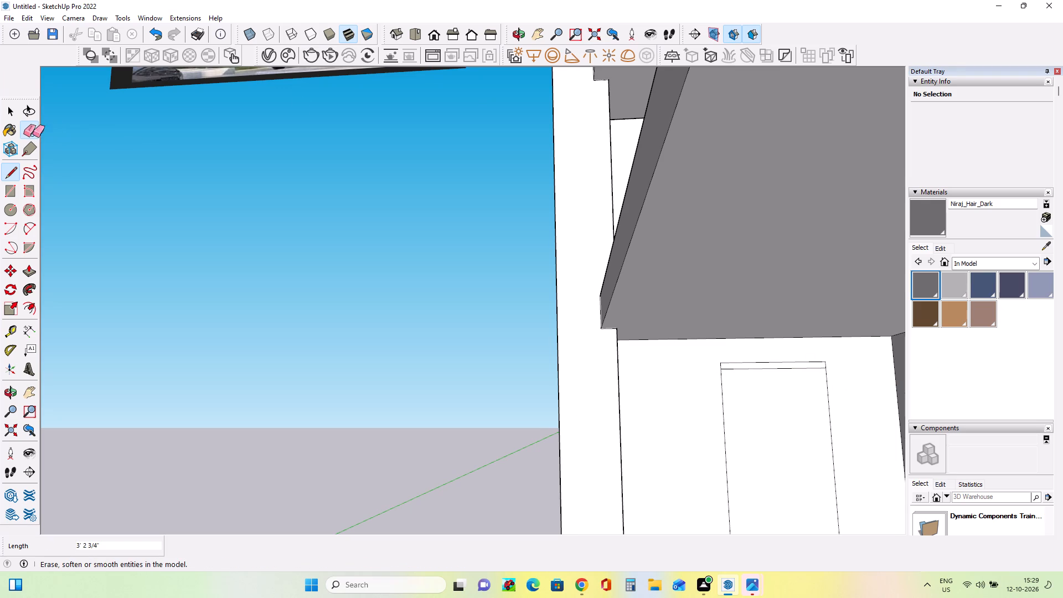
scroll(754, 365, up, 4)
drag(694, 363, 758, 363)
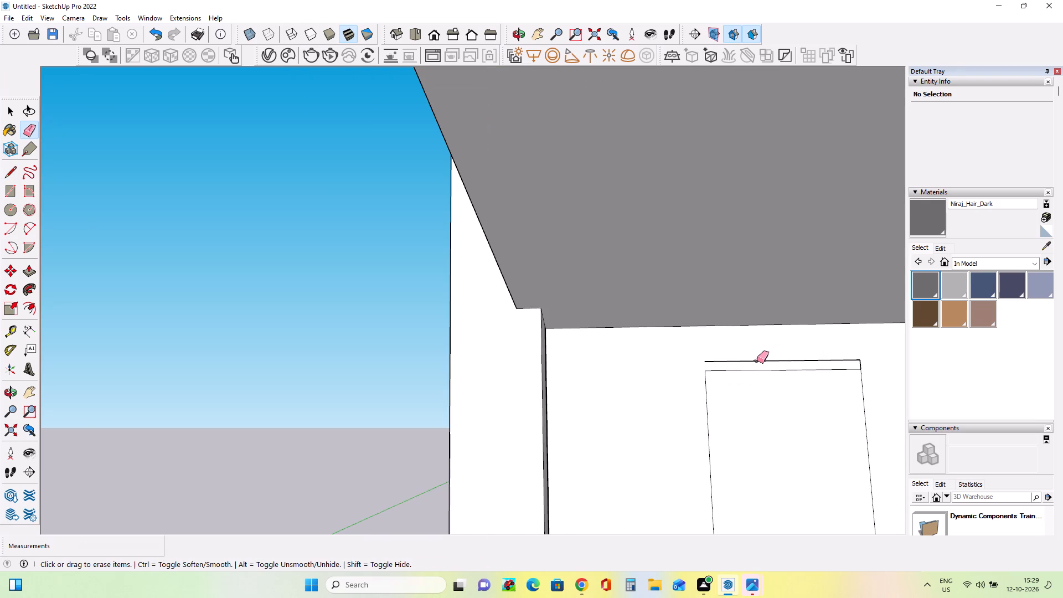
drag(797, 357, 821, 363)
drag(858, 363, 868, 363)
Push the top balcony's door face about 2 9/16" into the end wall.
scroll(786, 353, down, 9)
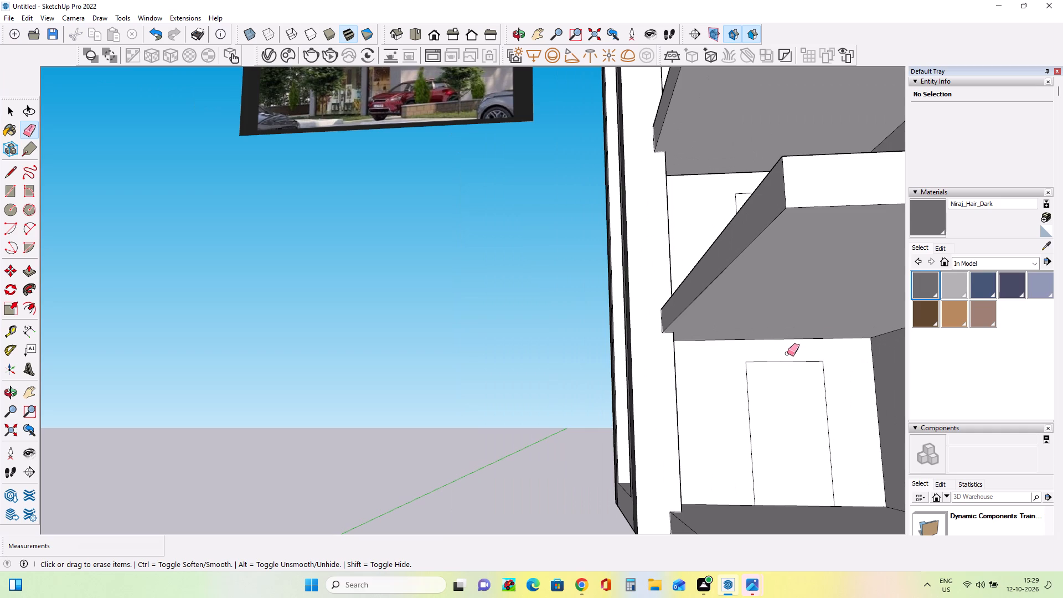
middle_drag(755, 352, 741, 436)
scroll(741, 436, down, 3)
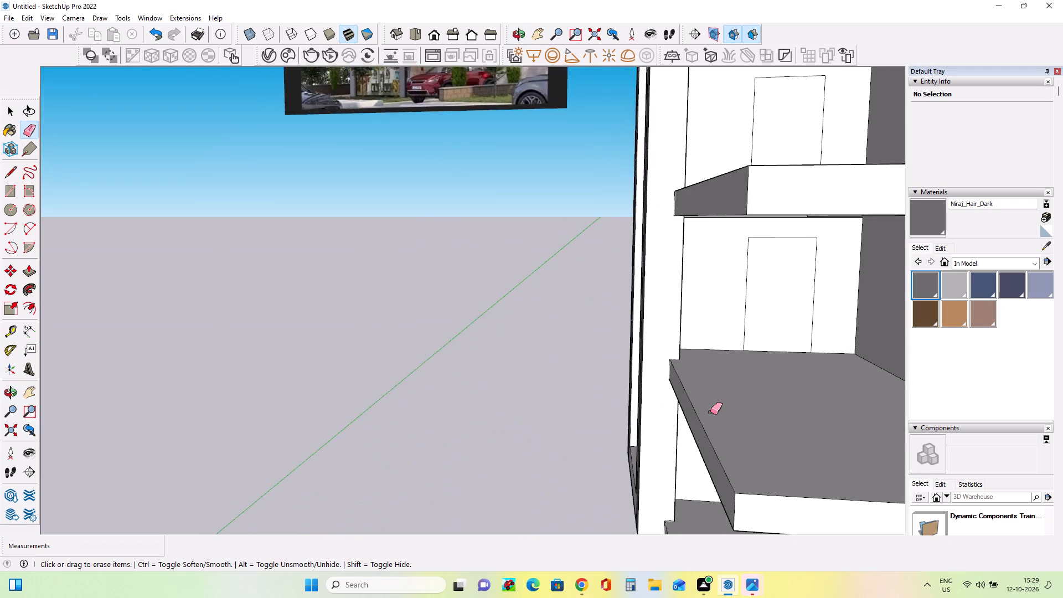
scroll(710, 412, down, 15)
middle_drag(776, 271, 781, 303)
scroll(732, 260, up, 4)
middle_drag(765, 352, 772, 322)
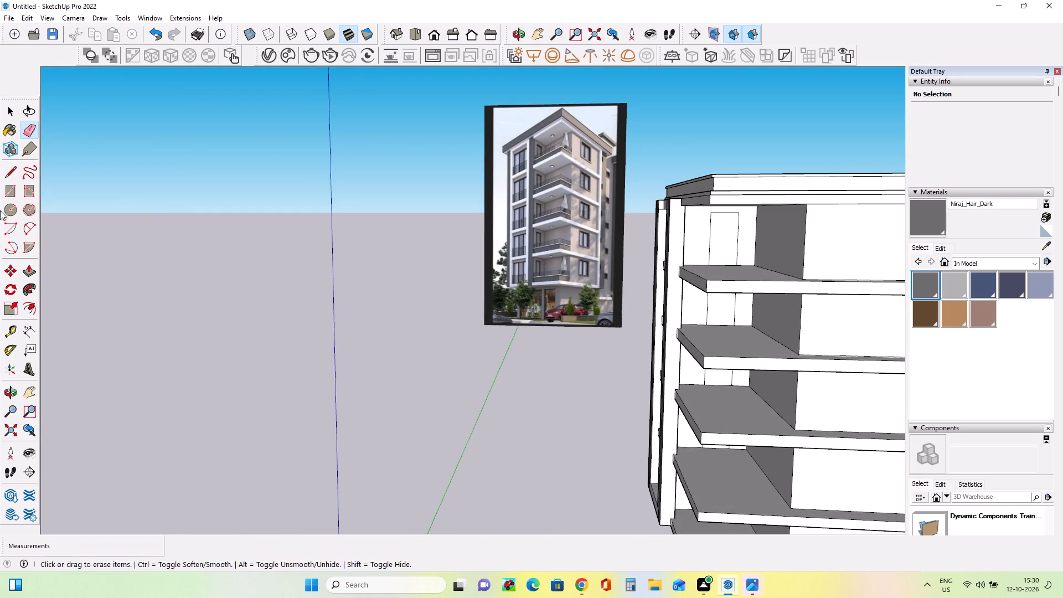
click(29, 265)
scroll(835, 251, up, 3)
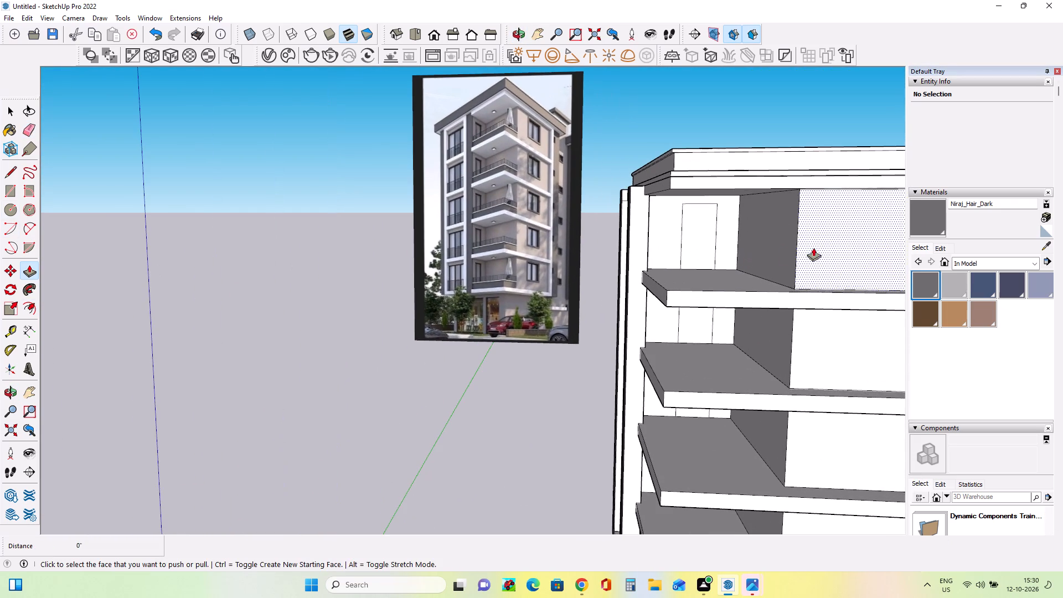
click(694, 235)
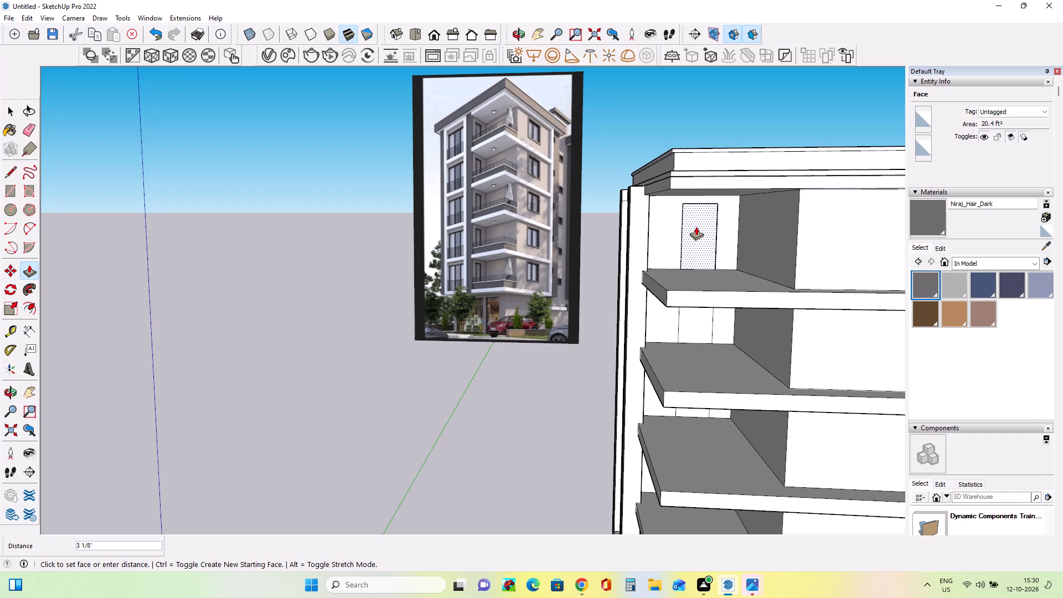
click(696, 226)
Push the top balcony's door face in by about another 4 7/16".
middle_drag(780, 296, 784, 317)
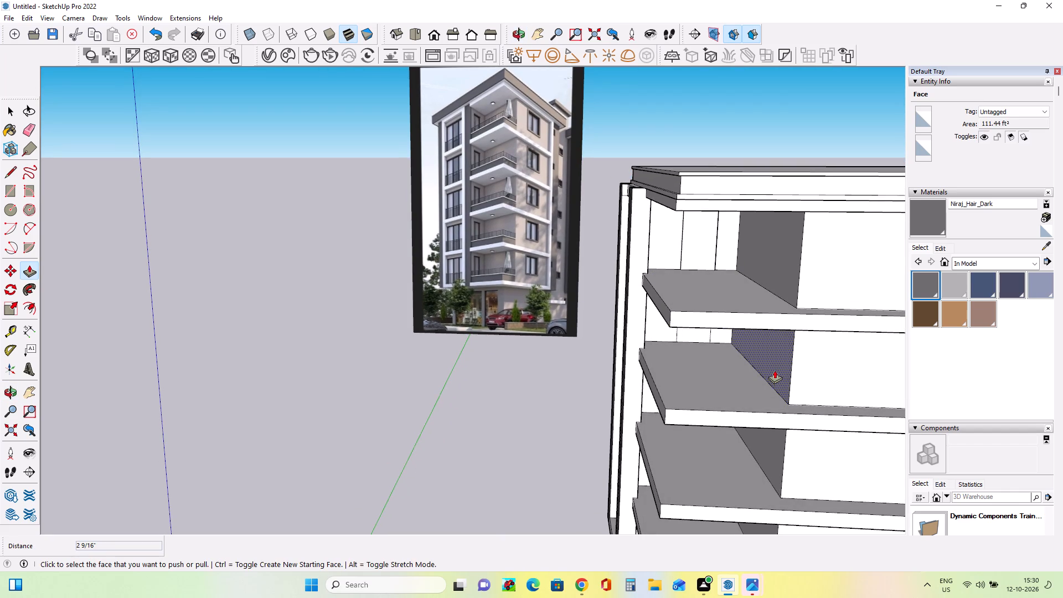
scroll(752, 377, up, 5)
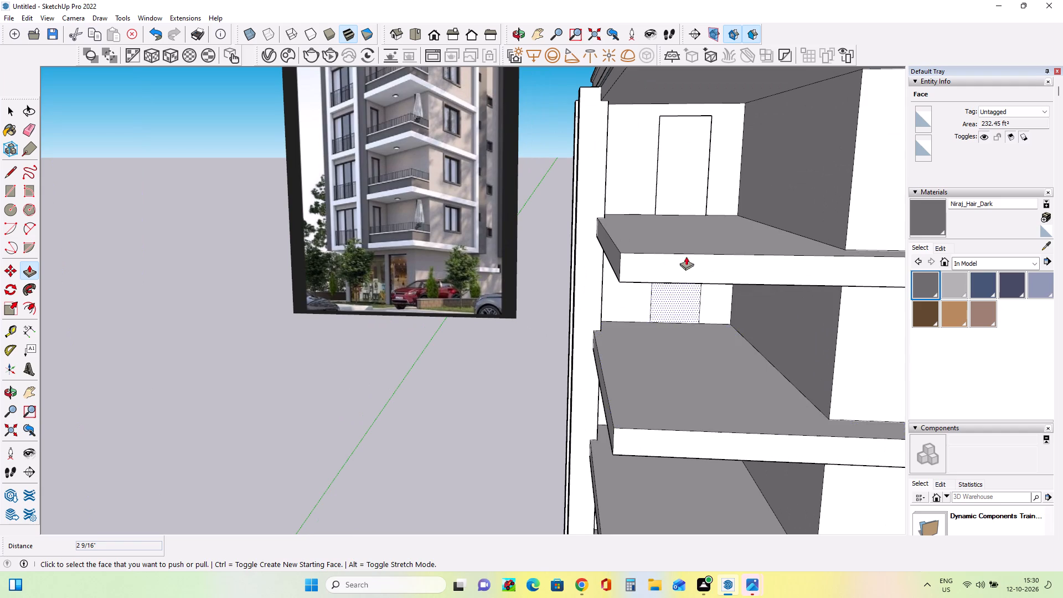
click(683, 193)
click(683, 189)
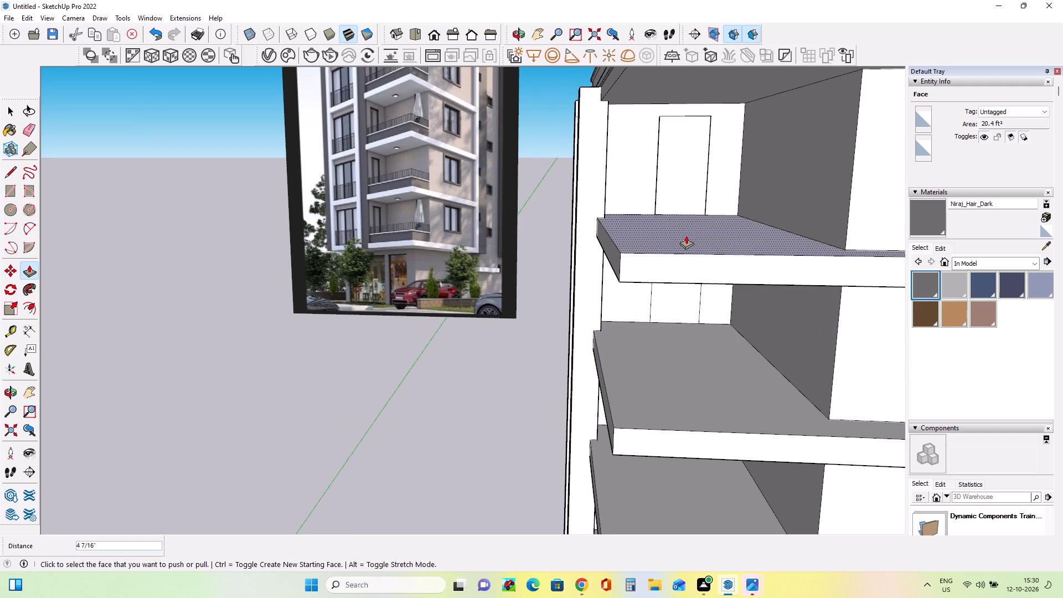
Push the top balcony's door face a further 5 1/2" or so to deepen its recess.
middle_drag(694, 242, 712, 326)
scroll(683, 255, up, 1)
middle_drag(688, 229, 696, 174)
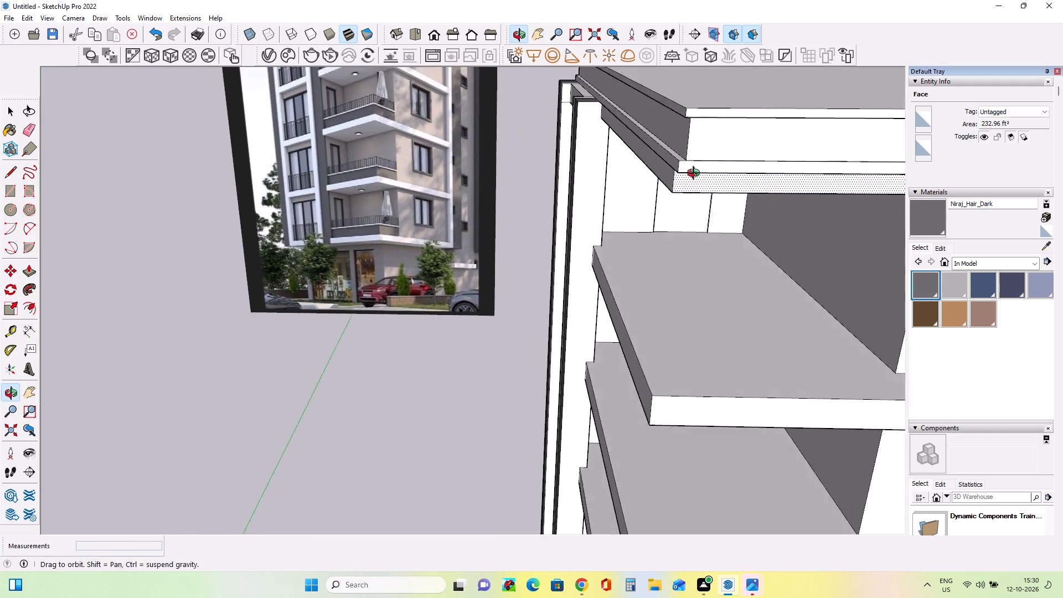
middle_drag(696, 174, 698, 158)
scroll(667, 188, up, 7)
click(679, 209)
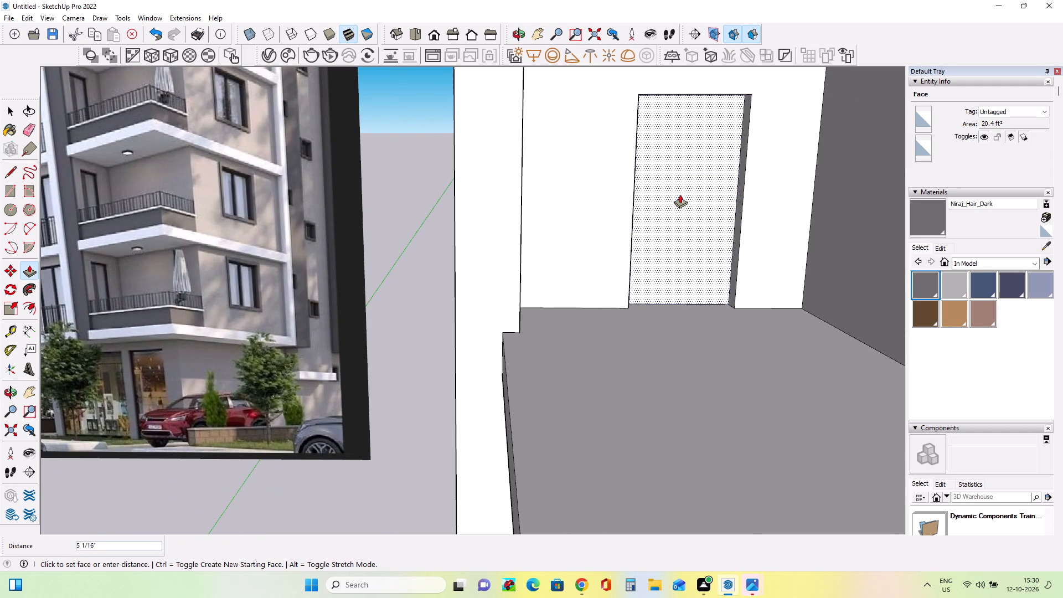
click(680, 194)
Push the second and third balconies' door faces, counting from the top, into the end wall by about 6 11/16" and 6 3/16".
scroll(696, 295, down, 7)
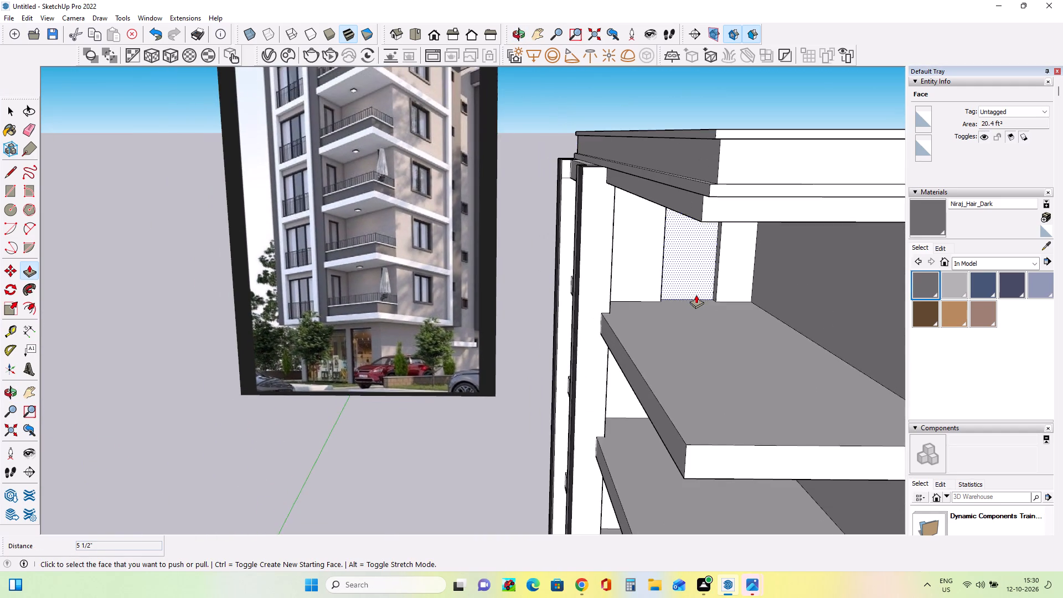
middle_drag(671, 359, 694, 194)
middle_drag(702, 334, 705, 367)
click(677, 352)
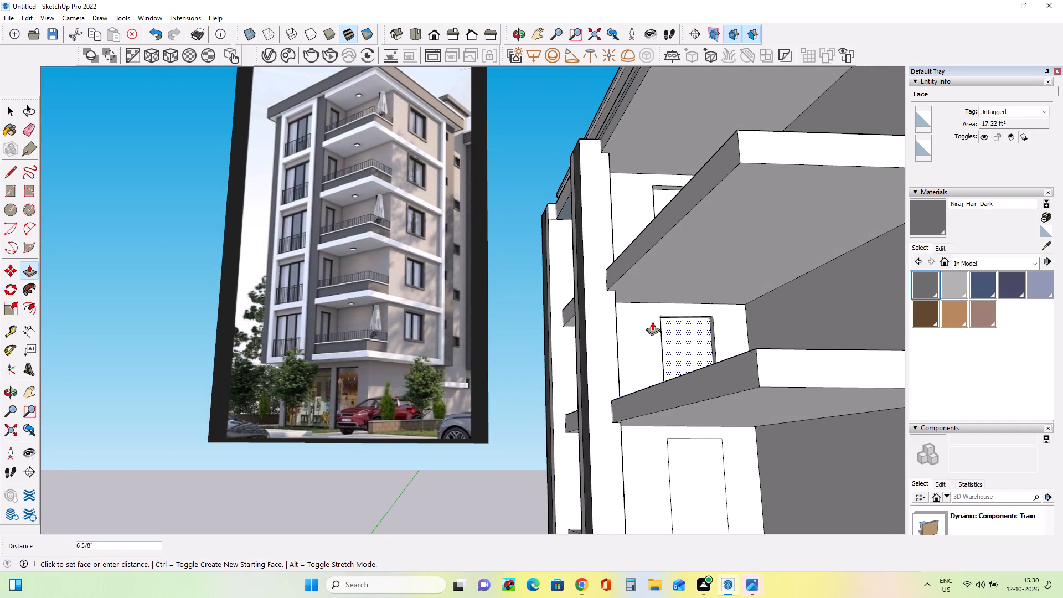
click(652, 322)
middle_drag(729, 388, 723, 442)
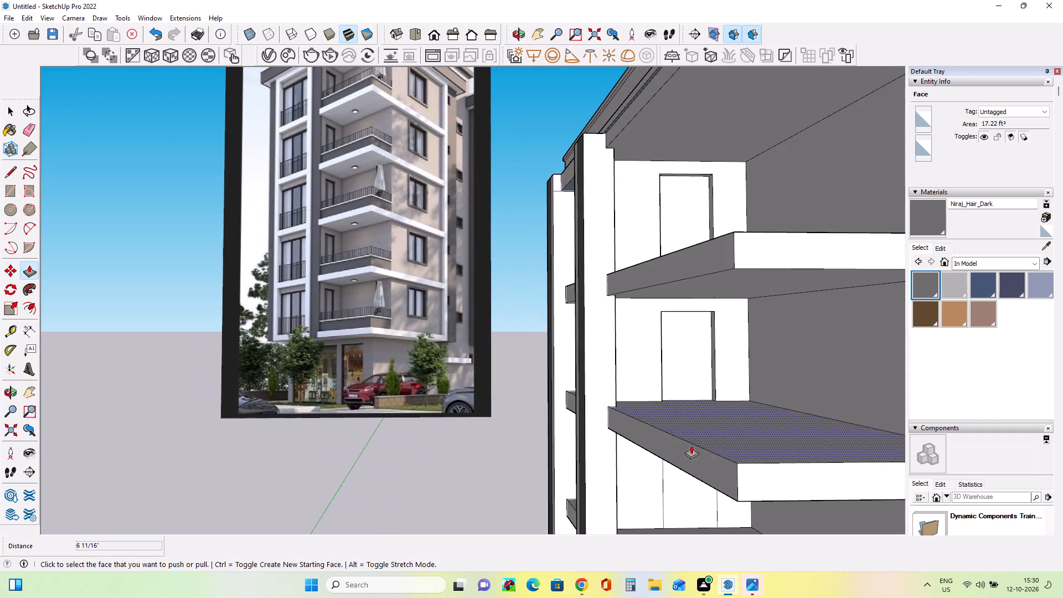
middle_drag(669, 469, 673, 448)
click(680, 473)
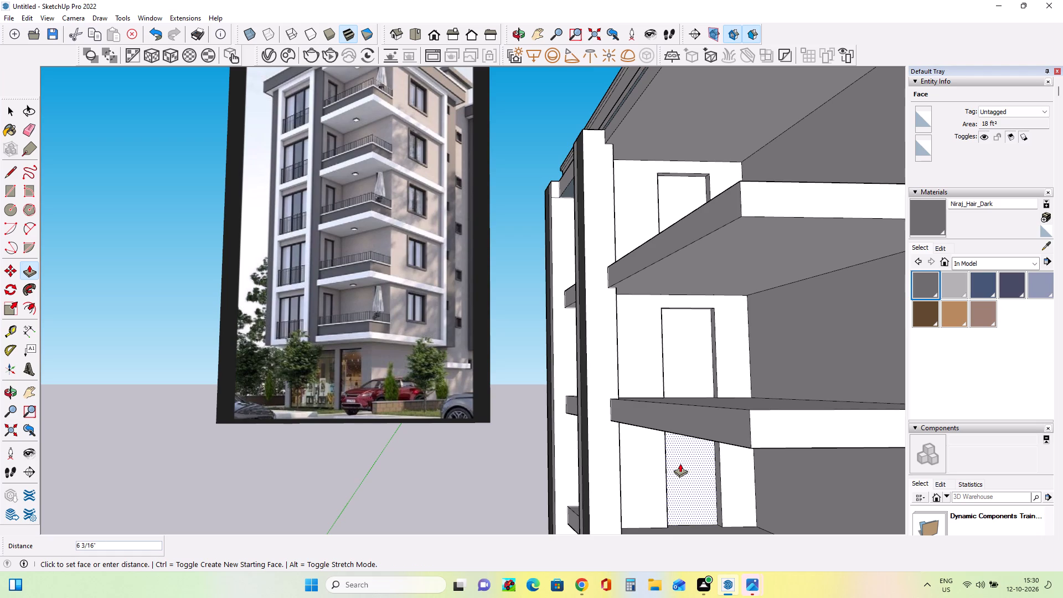
click(680, 463)
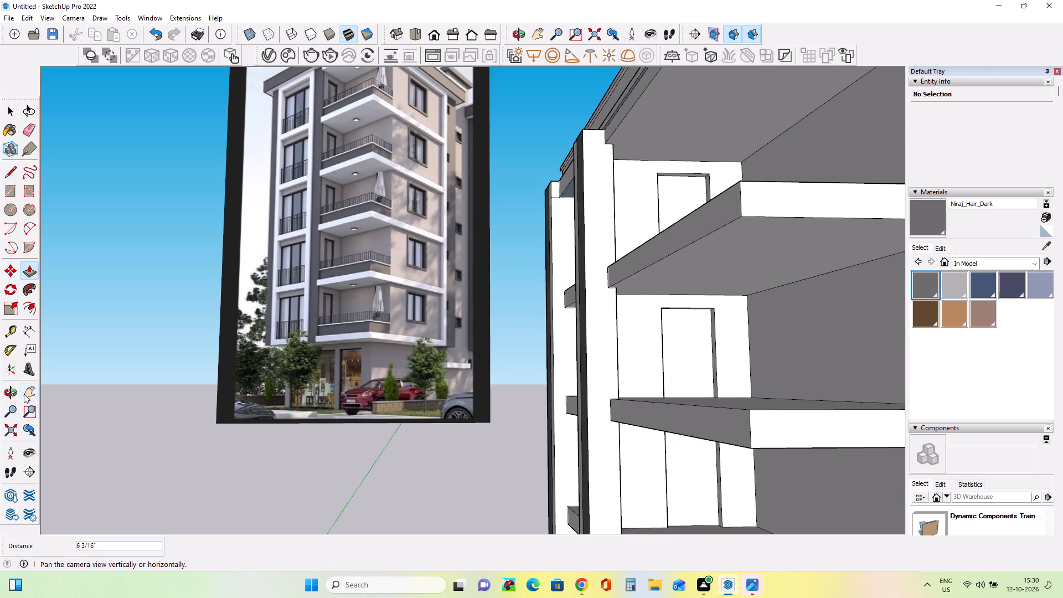
Push in the fourth balcony's door face about 10" and the lowest balcony's door face about 2' 4 3/16".
click(25, 393)
drag(409, 404, 354, 250)
scroll(629, 382, down, 3)
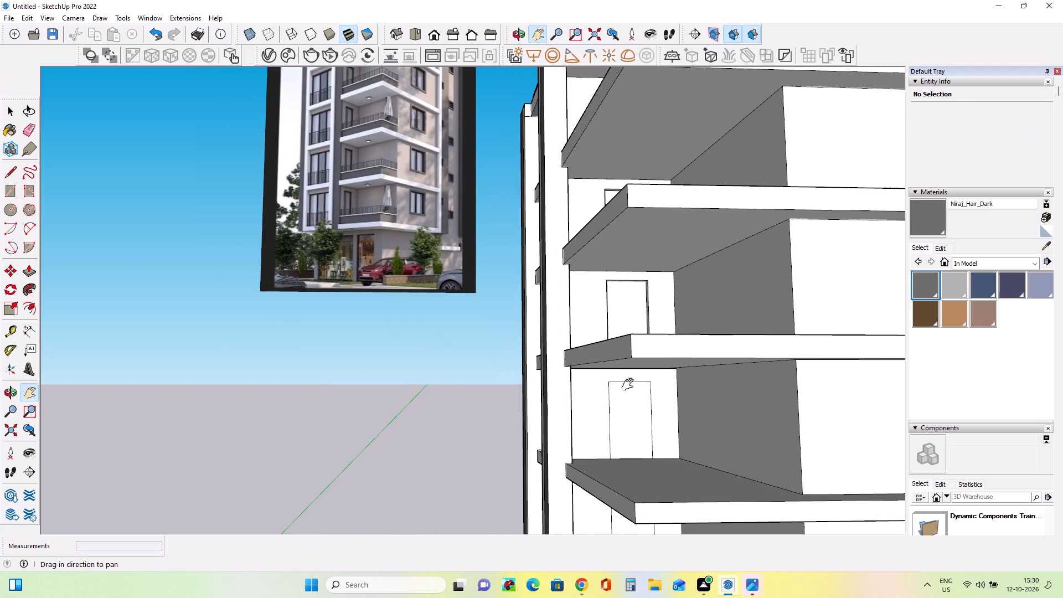
middle_drag(642, 448, 638, 441)
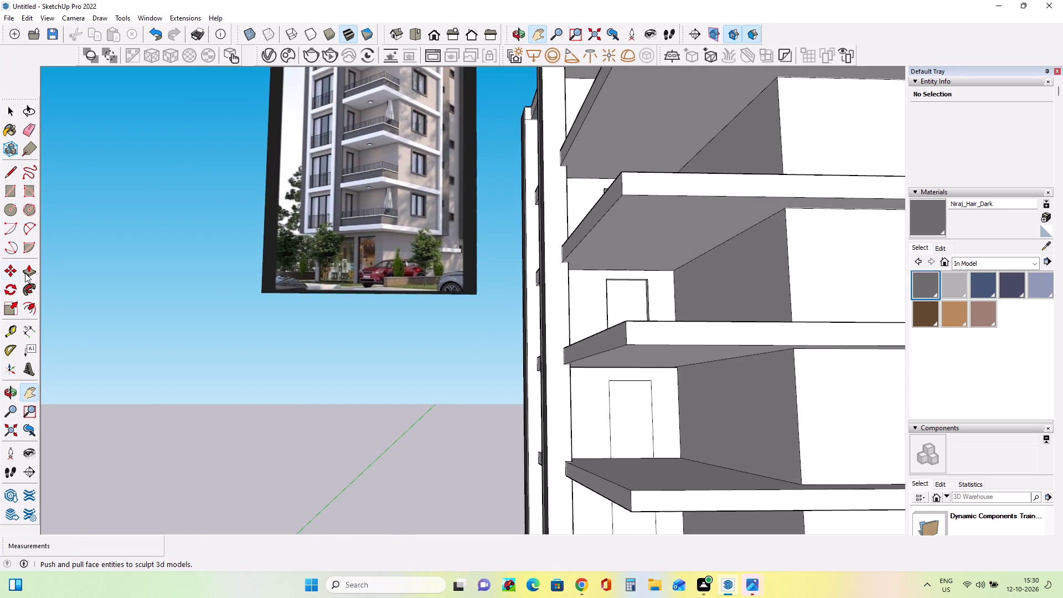
click(25, 273)
click(629, 412)
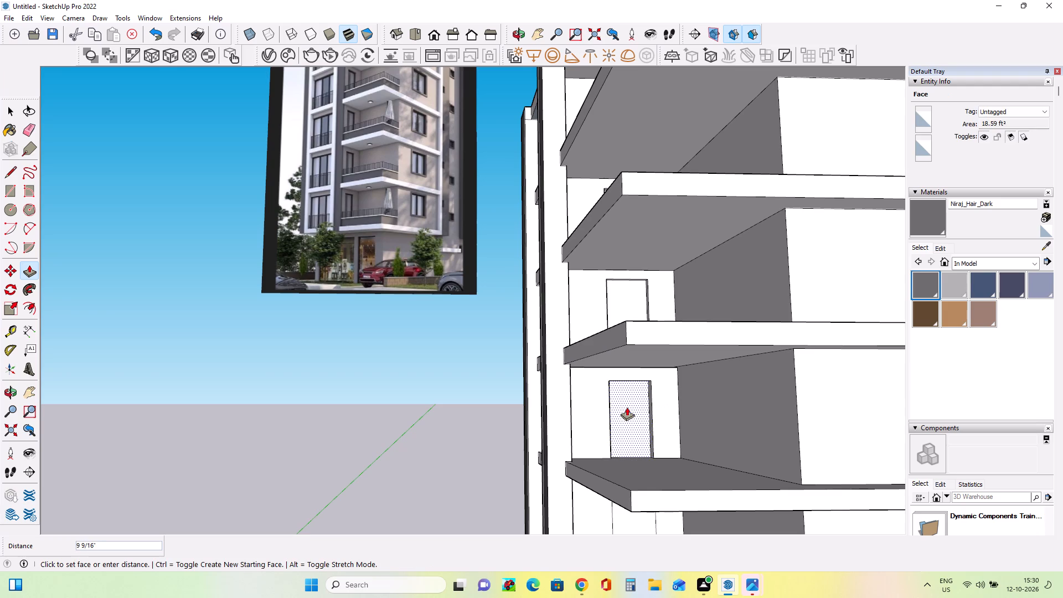
click(626, 401)
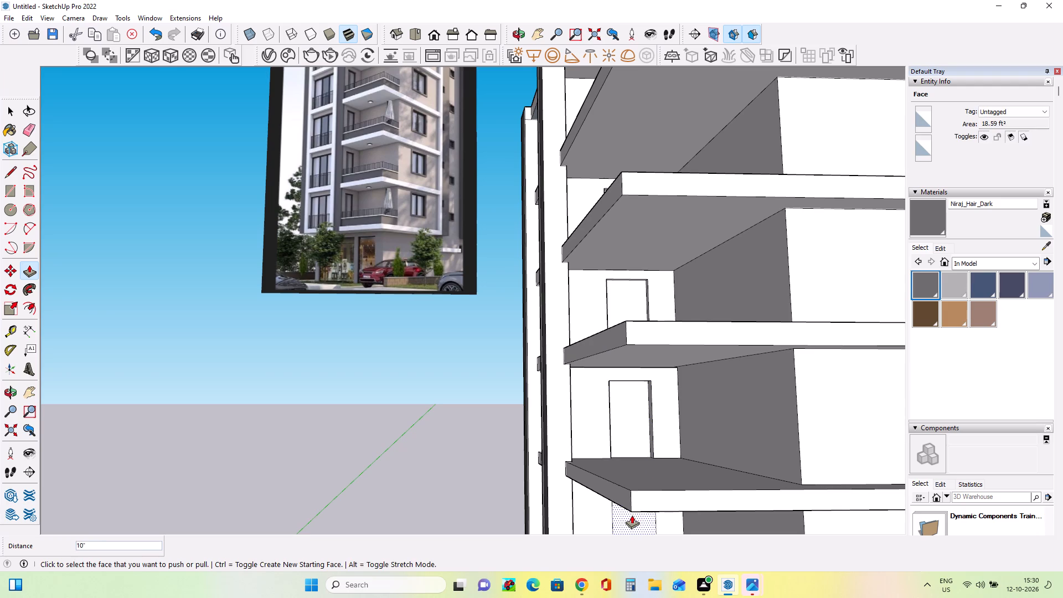
click(632, 515)
click(624, 510)
Examine the balcony doors and their surroundings in the reference photo for comparison with the model.
scroll(555, 324, down, 8)
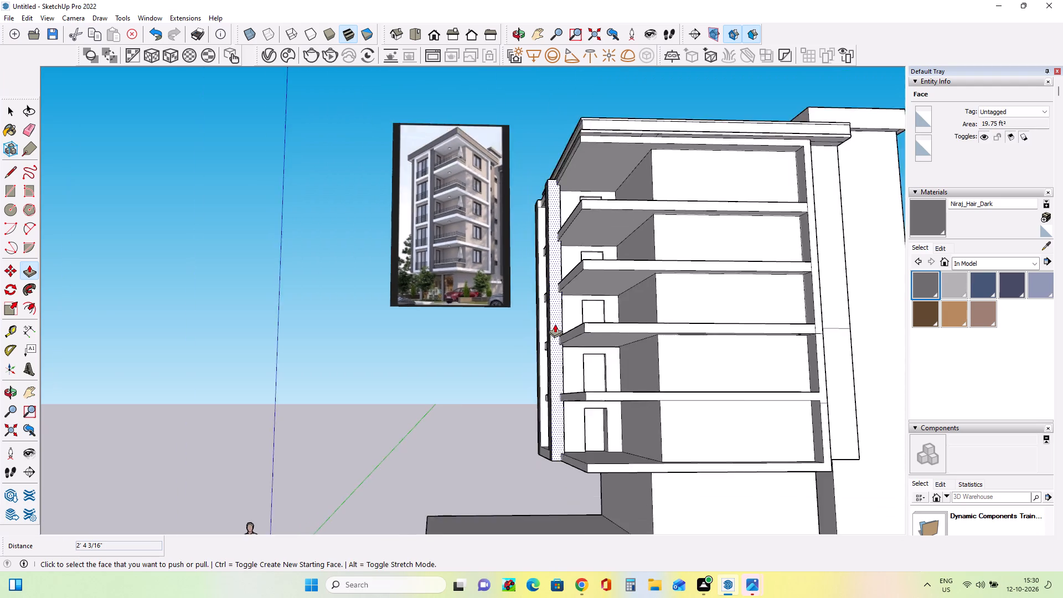
scroll(555, 324, down, 1)
middle_drag(620, 374, 652, 475)
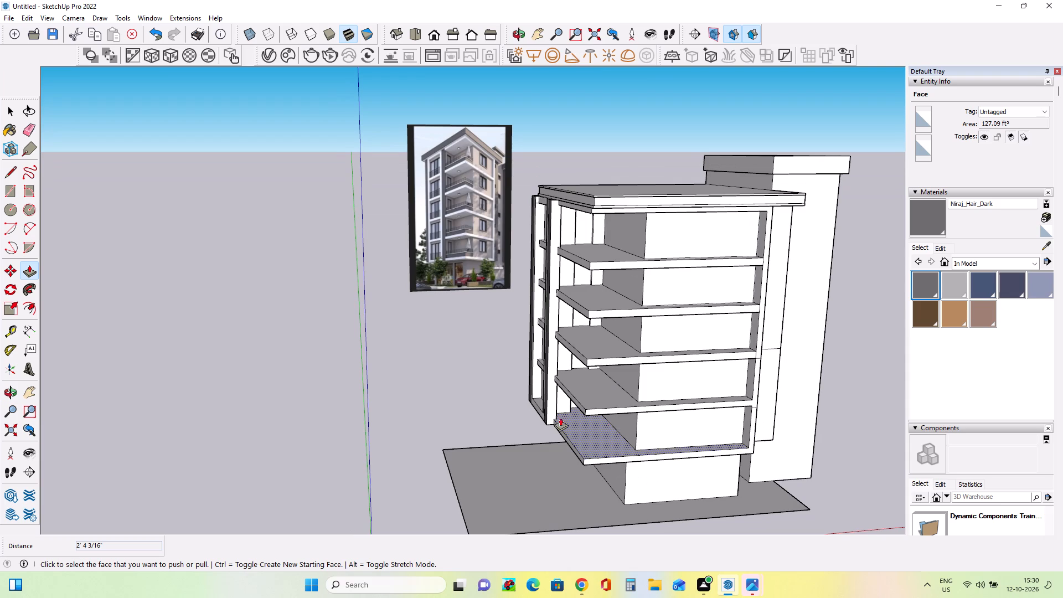
middle_drag(442, 228, 514, 295)
scroll(401, 200, up, 8)
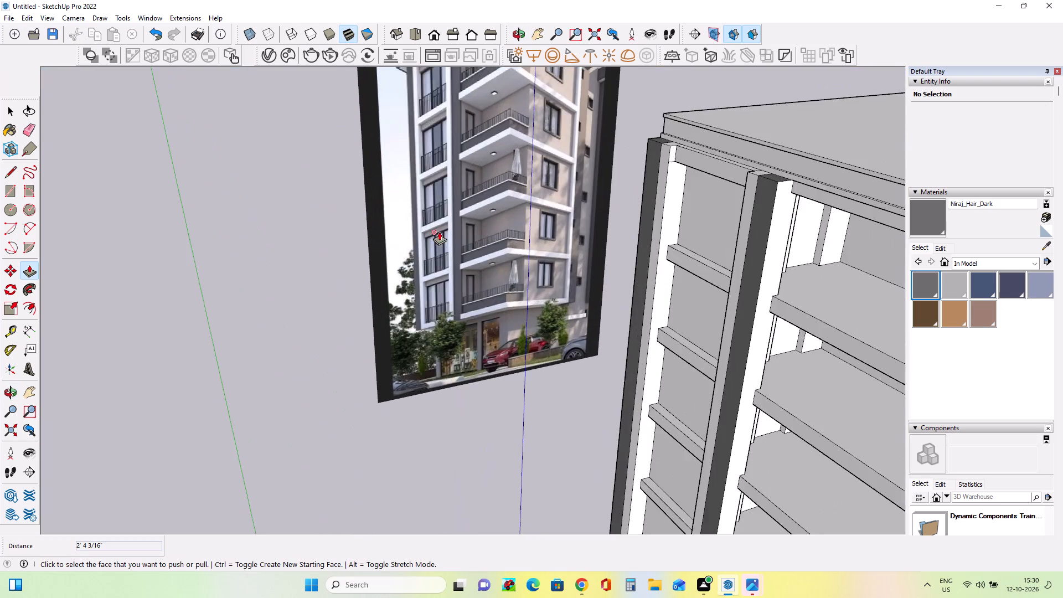
scroll(439, 231, up, 10)
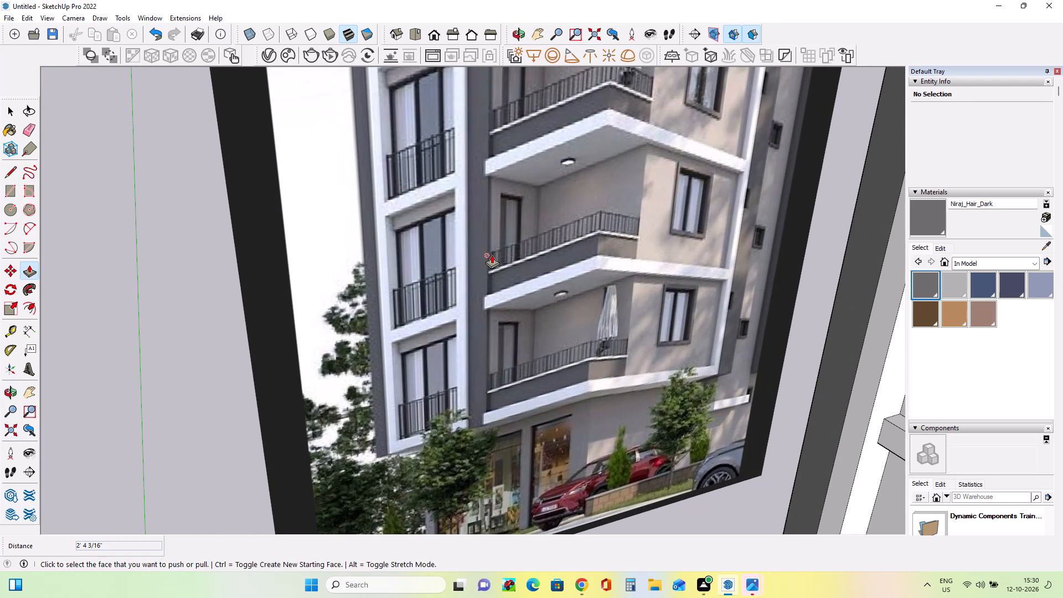
scroll(508, 234, up, 13)
scroll(509, 239, down, 4)
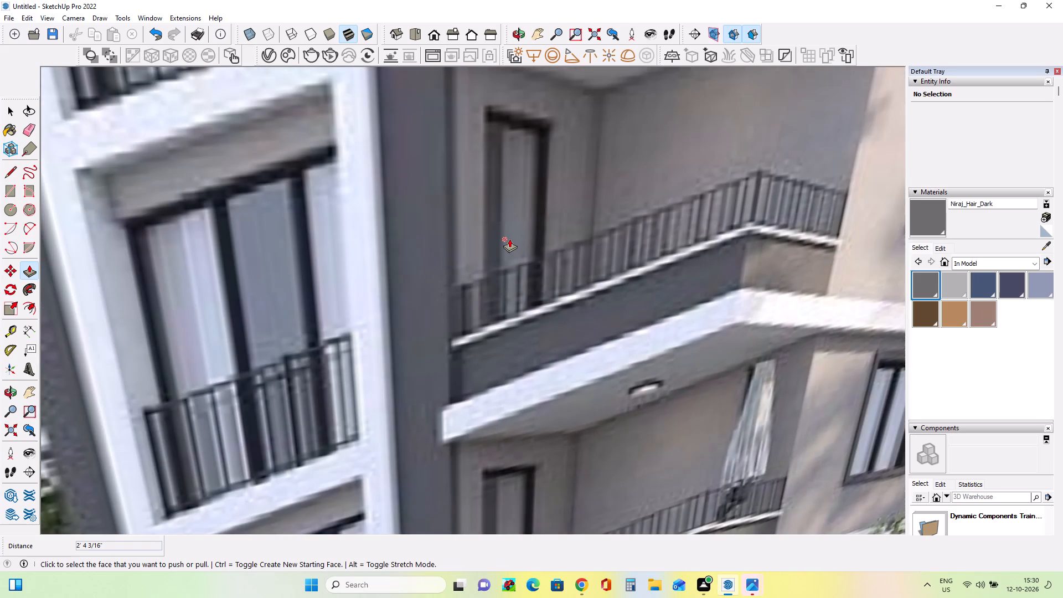
scroll(509, 239, down, 17)
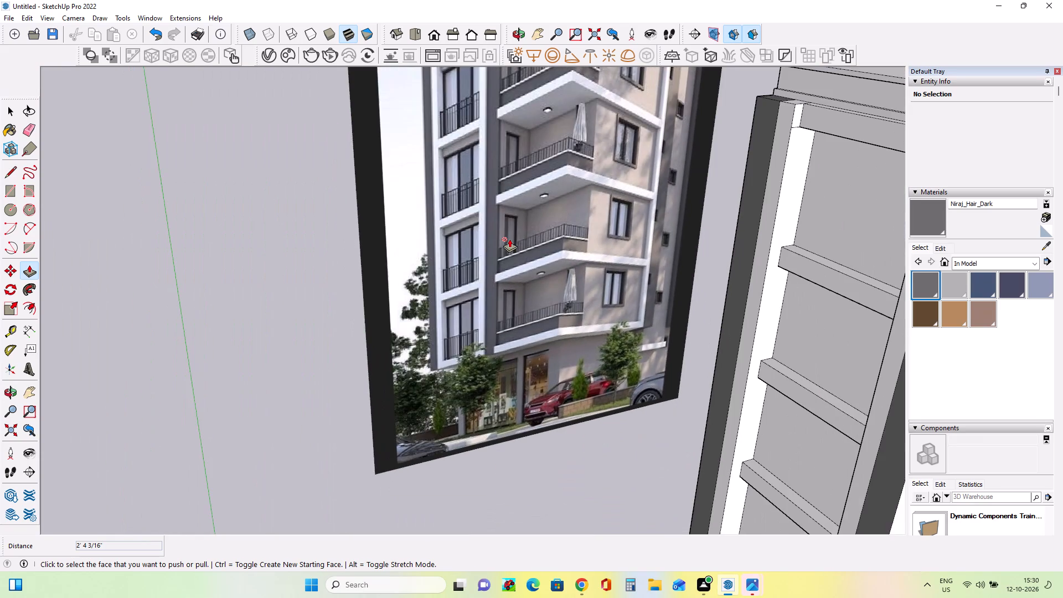
scroll(509, 239, down, 4)
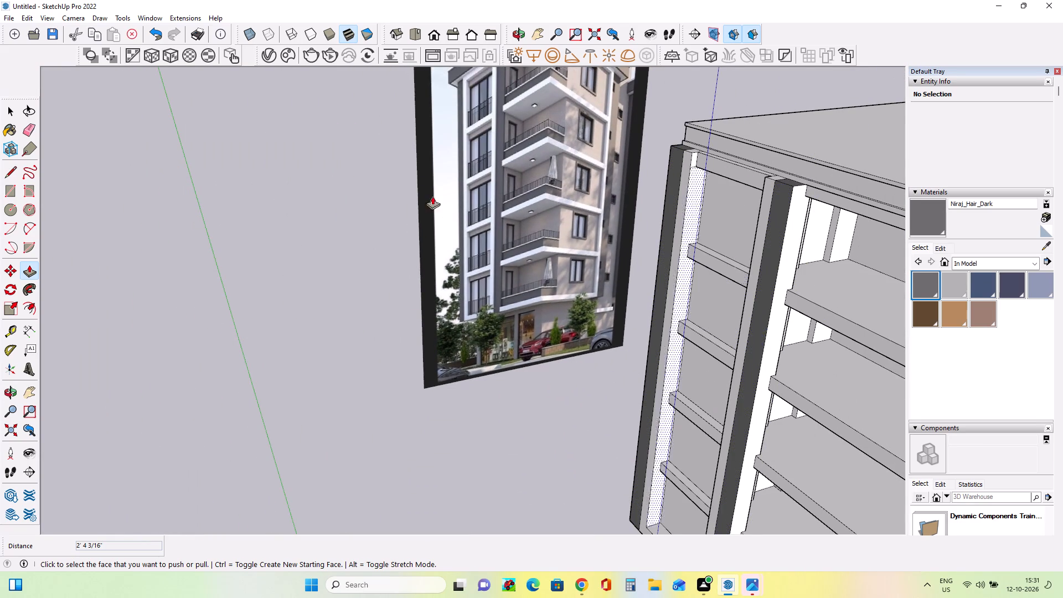
Deepen the top balcony's door recess with repeated Push/Pull adjustments, finishing with an inward push of about 10 5/8".
click(27, 390)
drag(533, 344, 348, 311)
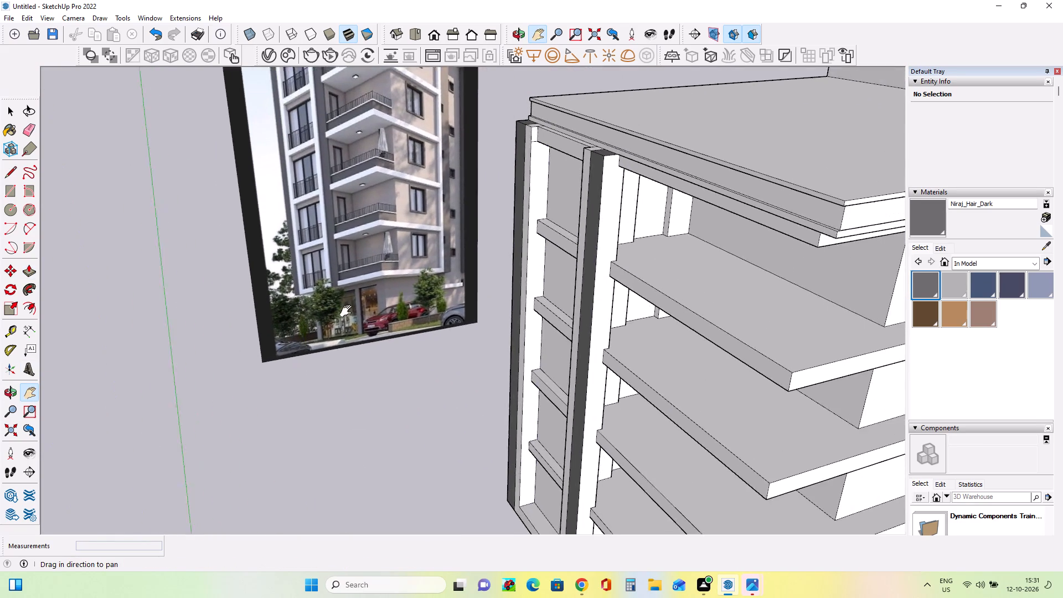
drag(348, 311, 285, 289)
middle_drag(664, 346, 553, 252)
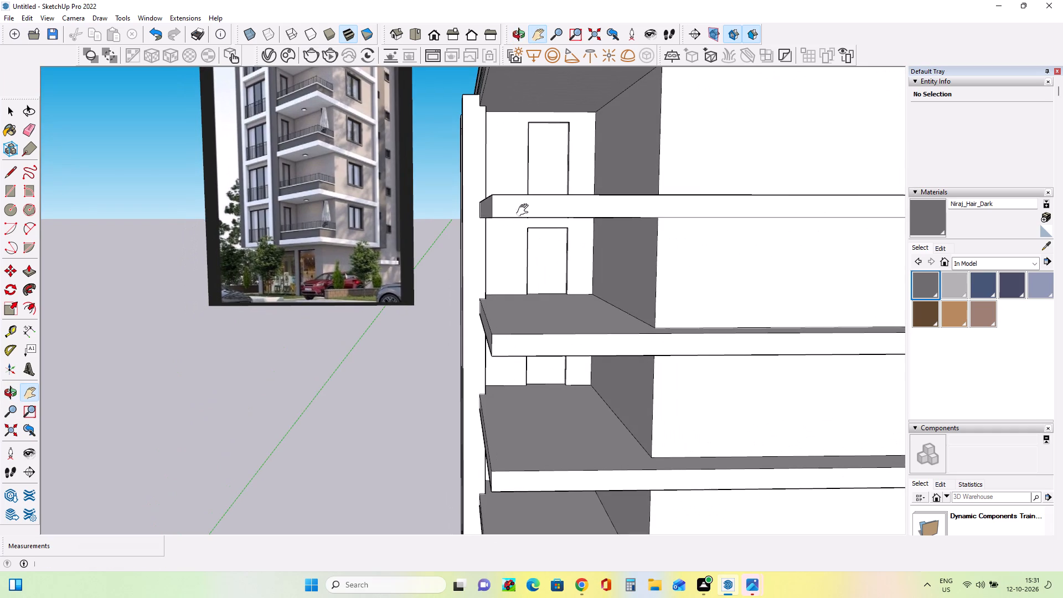
scroll(549, 169, up, 7)
click(27, 272)
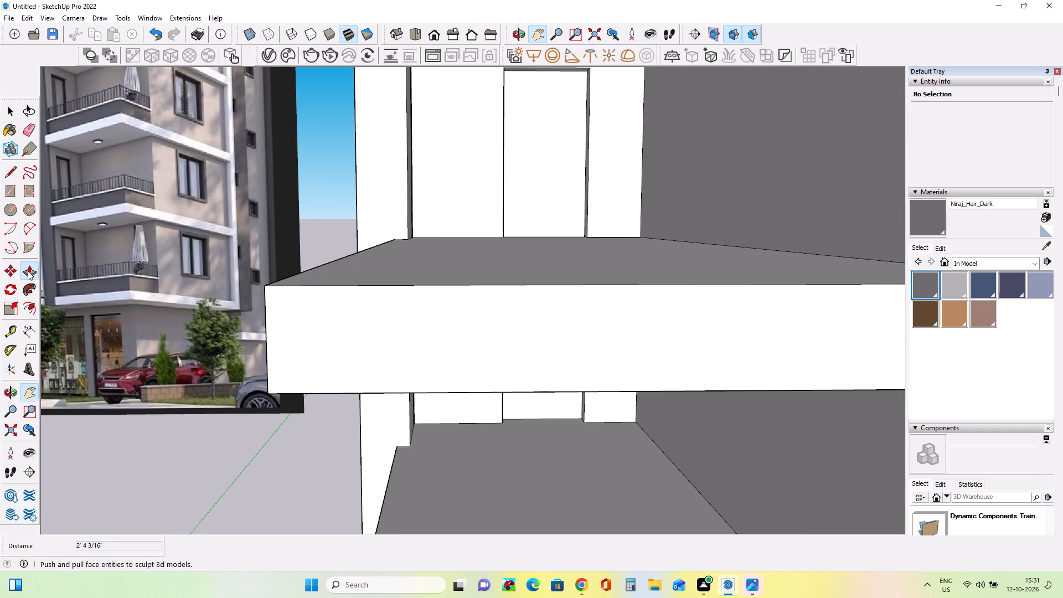
click(557, 208)
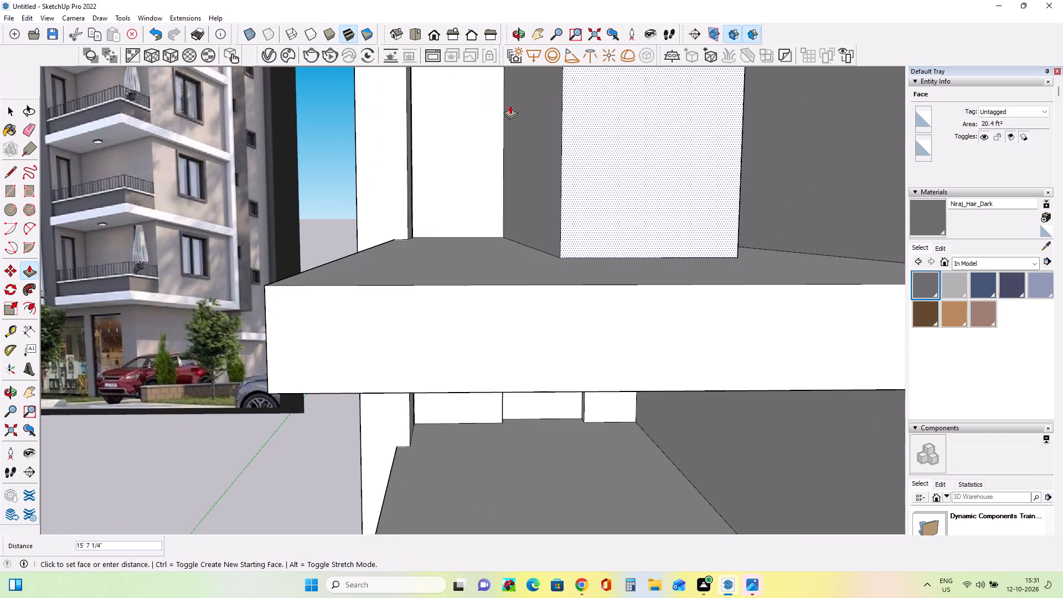
click(470, 88)
click(546, 162)
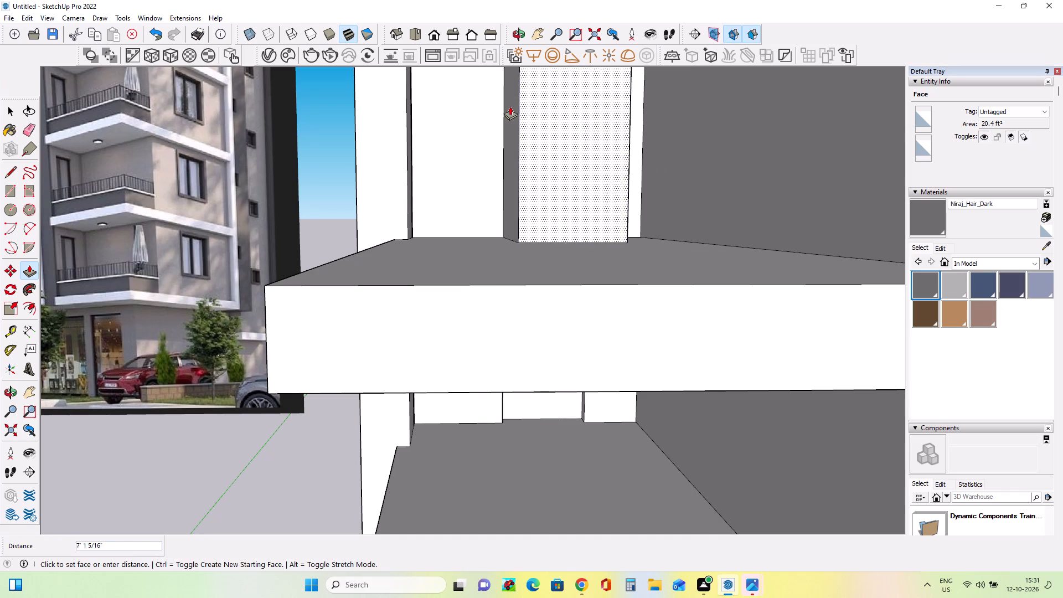
click(545, 185)
middle_drag(655, 223, 682, 266)
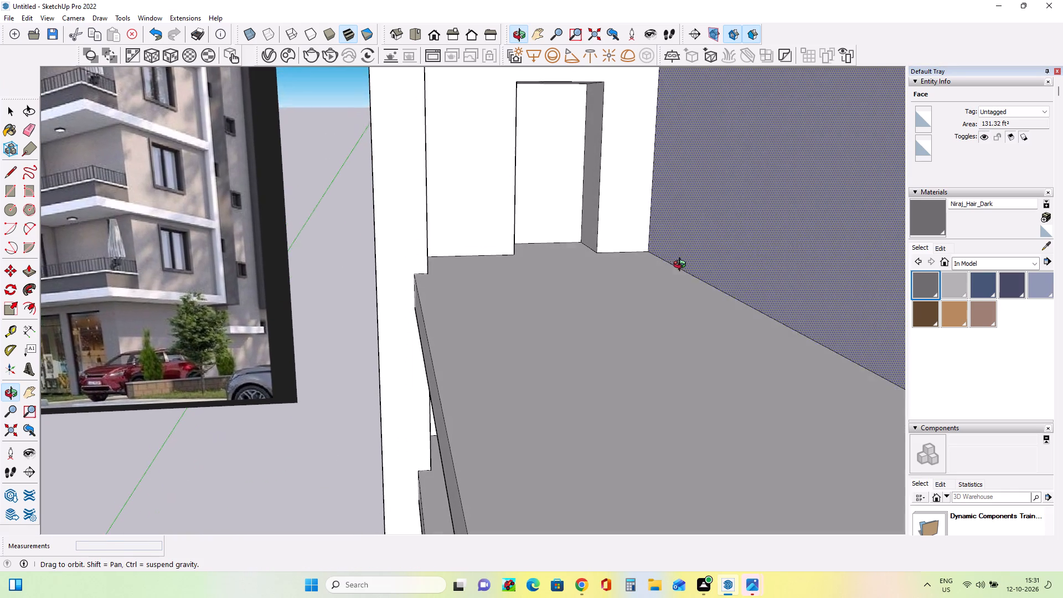
middle_drag(682, 266, 682, 264)
click(567, 197)
click(571, 203)
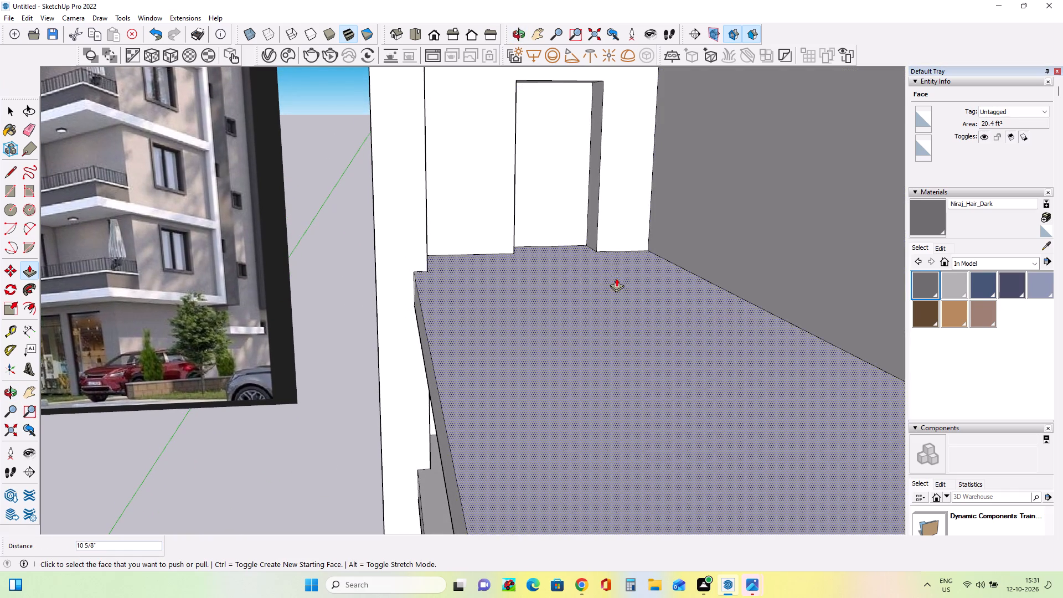
Push the second balcony's door face from the top about 9 3/4" deeper into the end wall.
middle_drag(616, 278, 616, 217)
click(576, 317)
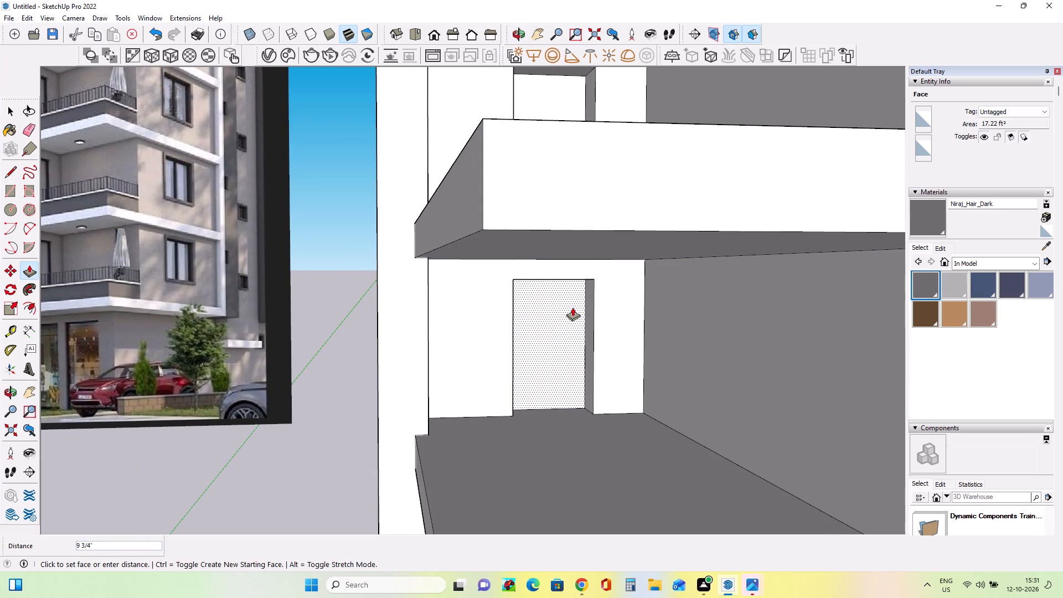
click(572, 307)
Deepen the third balcony's door recess by about 1' 10 15/16" and the fourth balcony's by about 1' 6 3/4".
scroll(520, 312, down, 8)
middle_drag(535, 365, 541, 307)
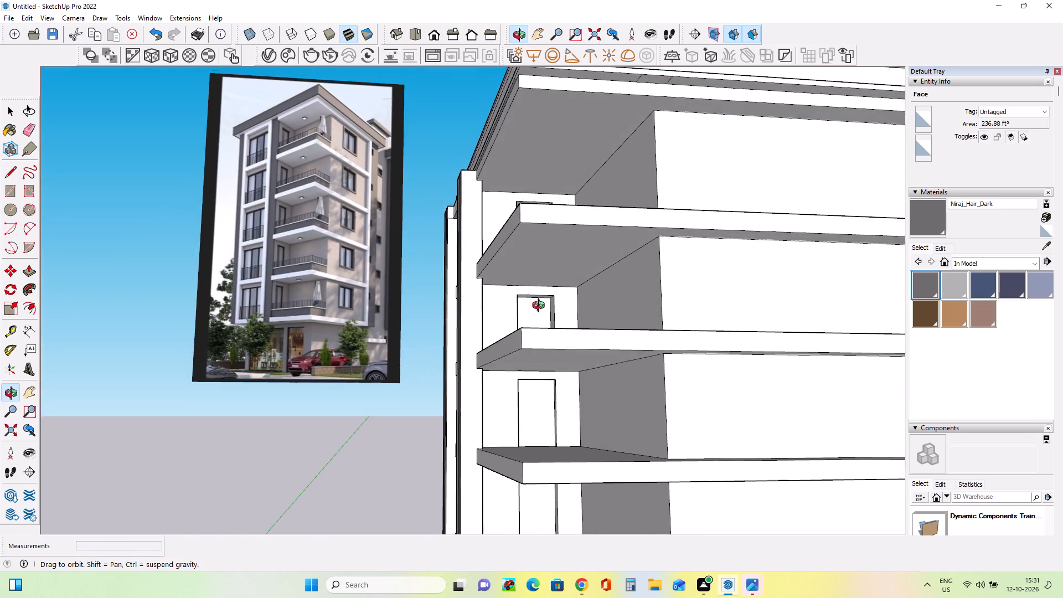
middle_drag(541, 307, 541, 306)
click(540, 398)
click(534, 391)
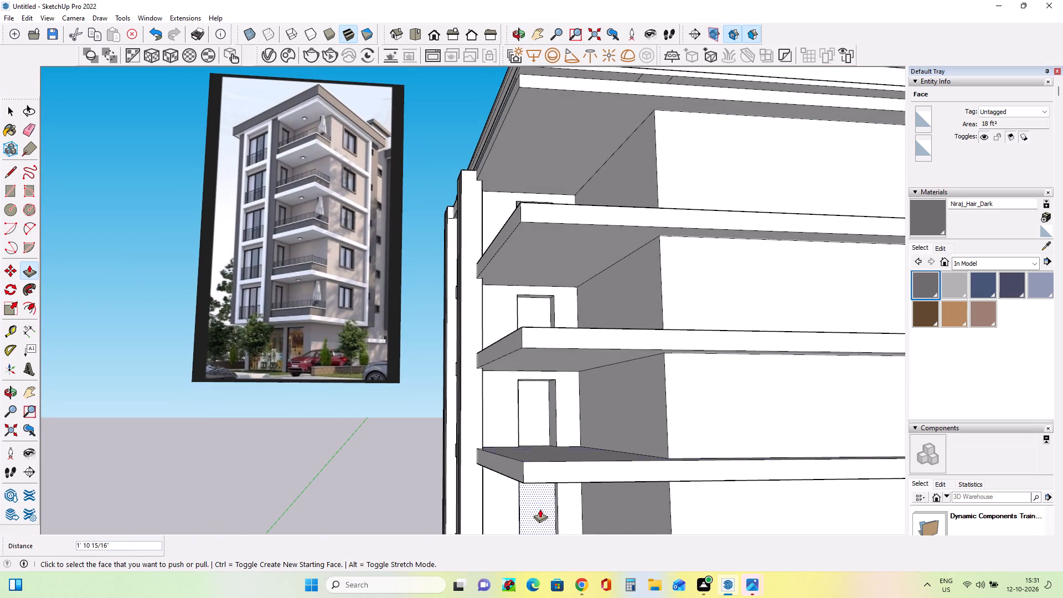
click(538, 508)
click(534, 504)
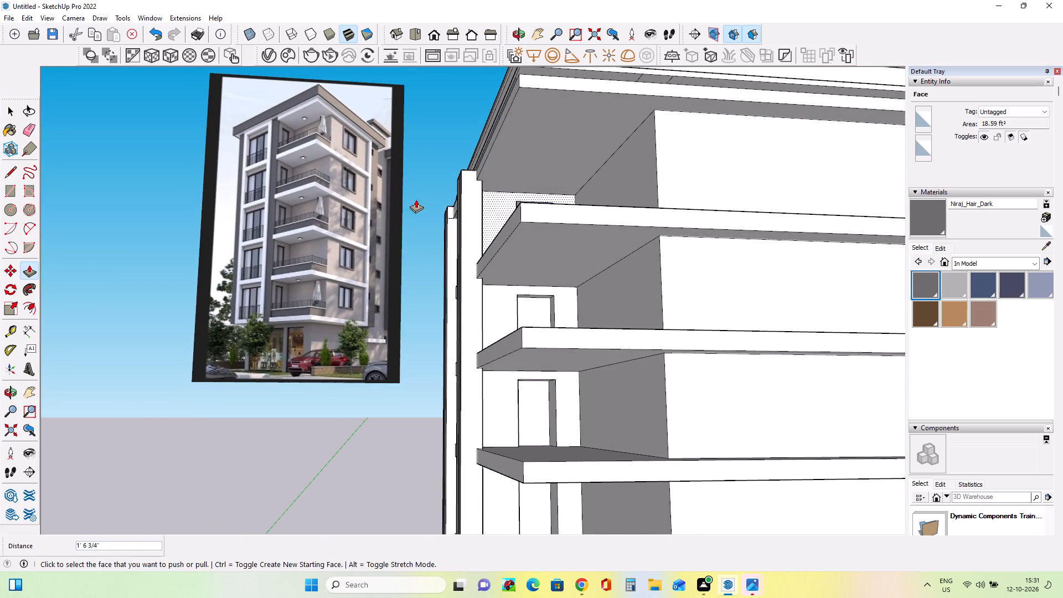
Review the door recesses on all balconies of the building model, from the lowest up to the top floor.
click(34, 391)
drag(334, 398, 302, 279)
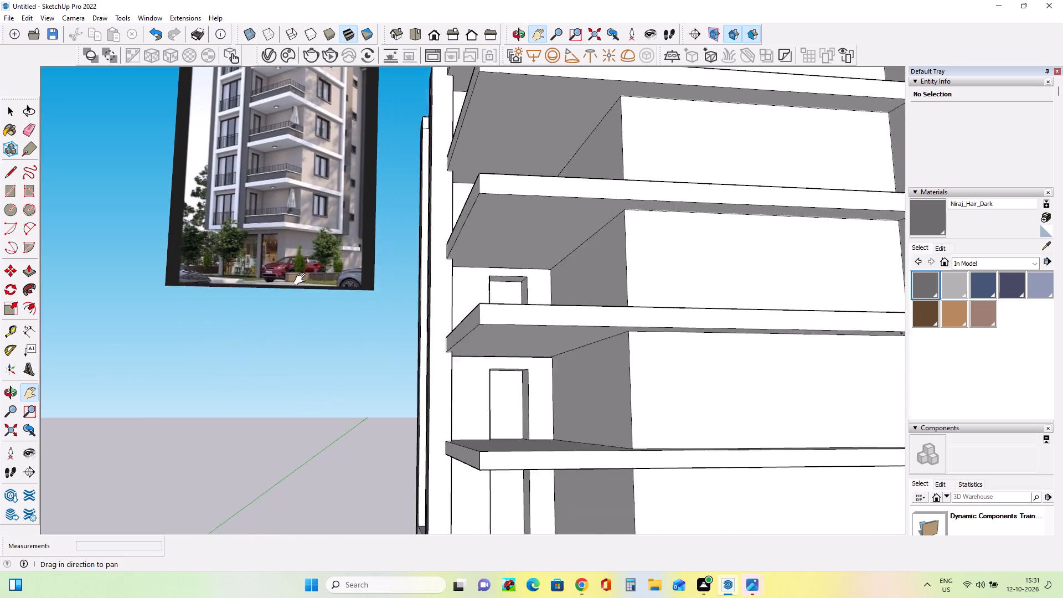
drag(302, 279, 302, 276)
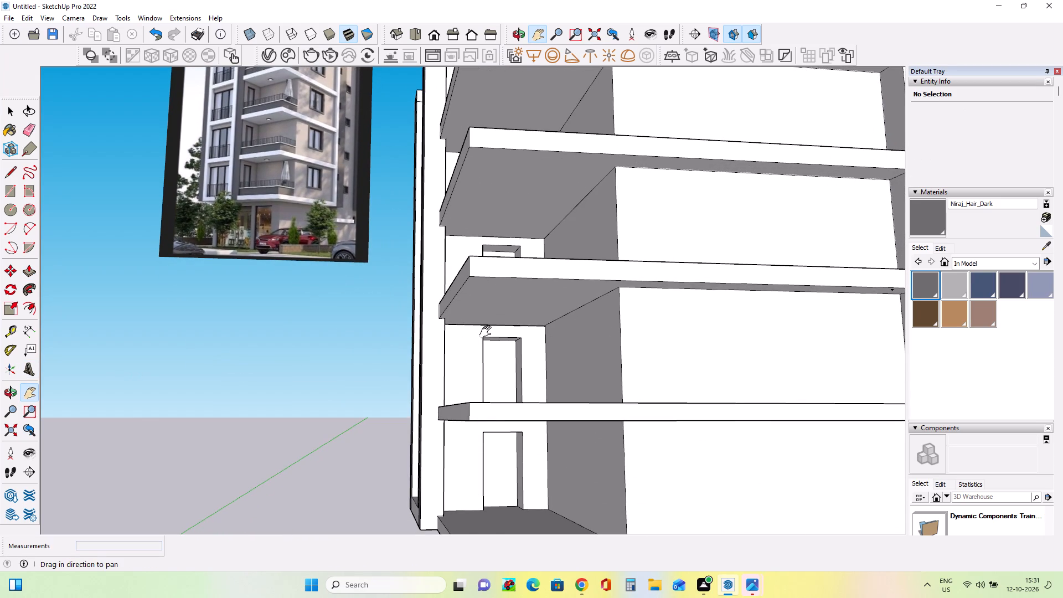
drag(512, 374, 510, 365)
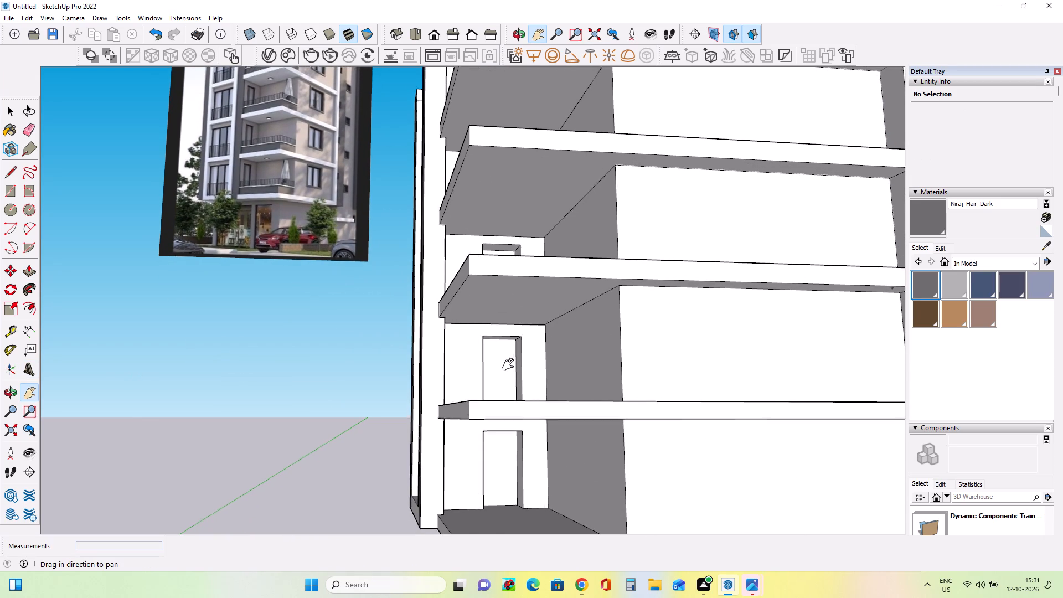
drag(510, 365, 497, 312)
middle_drag(512, 333, 537, 427)
scroll(538, 420, down, 5)
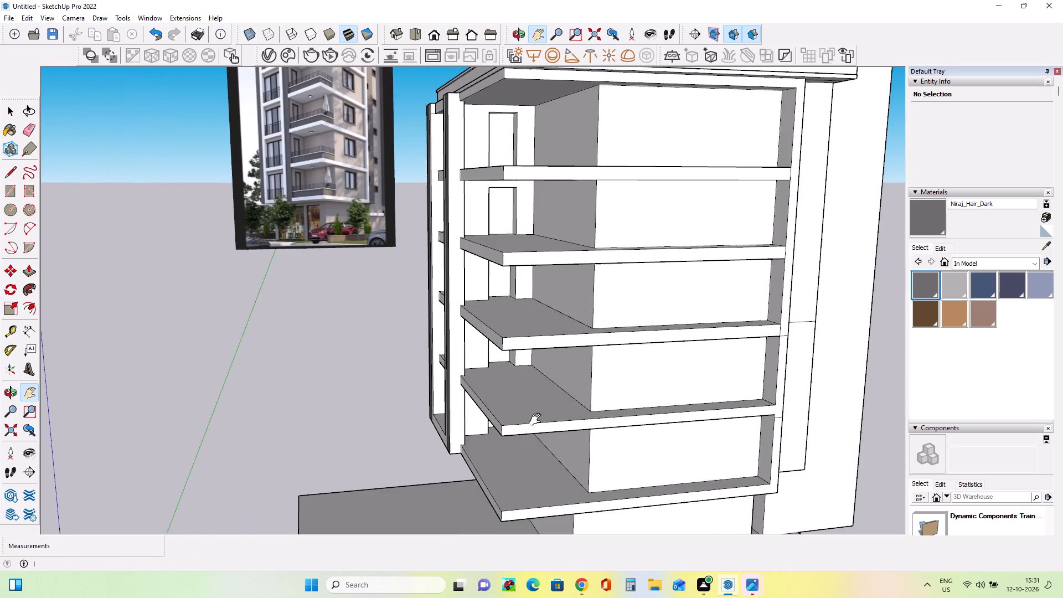
drag(512, 196, 525, 244)
scroll(512, 199, up, 4)
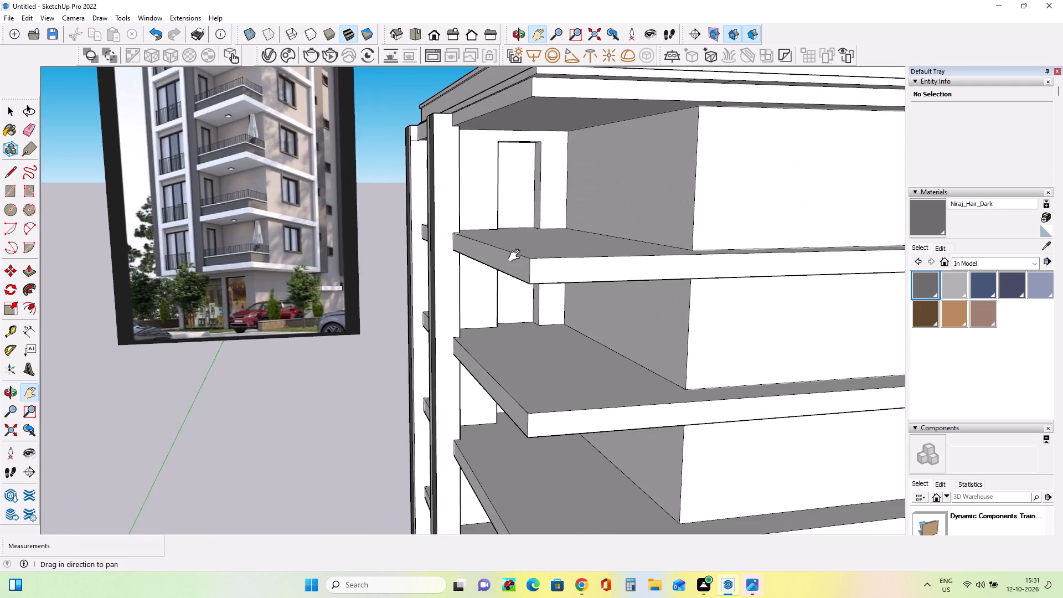
middle_drag(522, 272, 555, 275)
Compare the model's narrow window bay beside the balconies with the same bay in the reference photo.
scroll(535, 286, down, 3)
middle_drag(527, 335, 687, 304)
scroll(270, 305, up, 7)
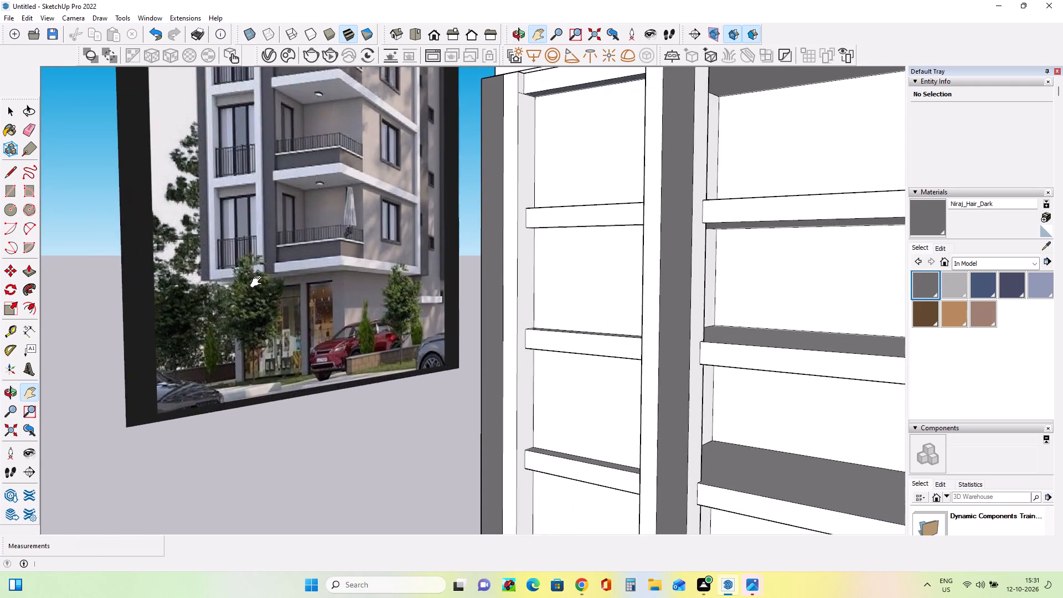
scroll(246, 281, up, 3)
middle_drag(248, 283, 265, 287)
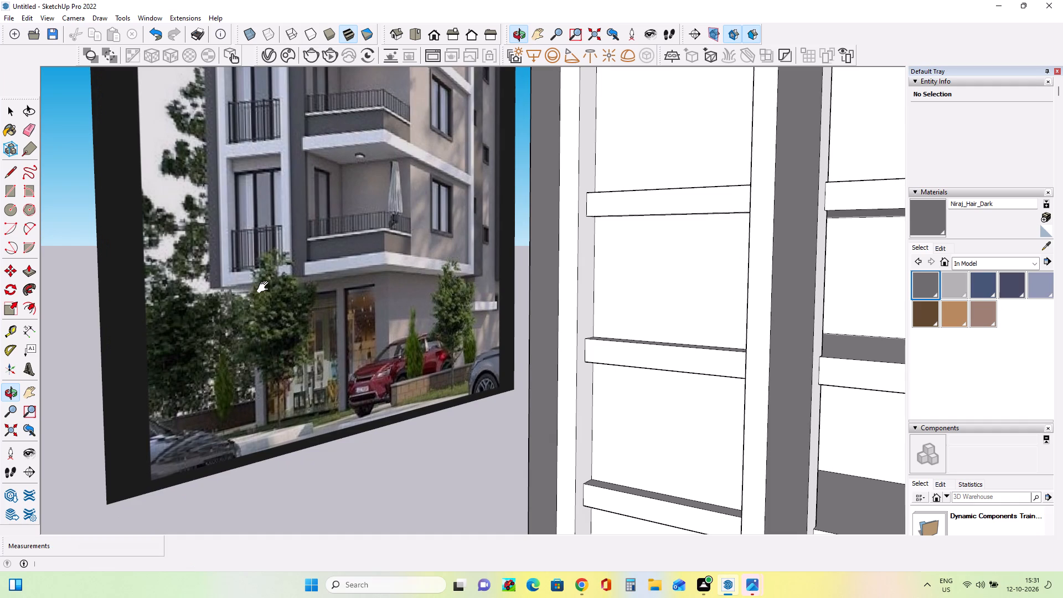
middle_drag(265, 287, 274, 292)
scroll(408, 341, down, 4)
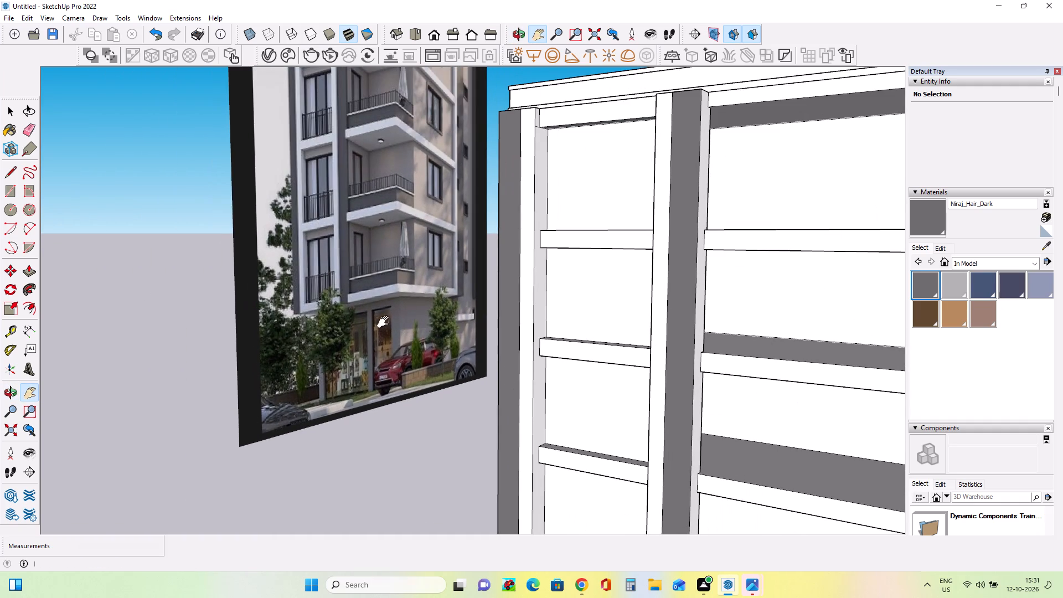
Pull the second and third horizontal bands from the top of the narrow window bay out flush with its frame, the third by 10 1/8".
scroll(383, 319, up, 4)
middle_click(367, 319)
scroll(359, 321, down, 4)
middle_drag(359, 321, 368, 323)
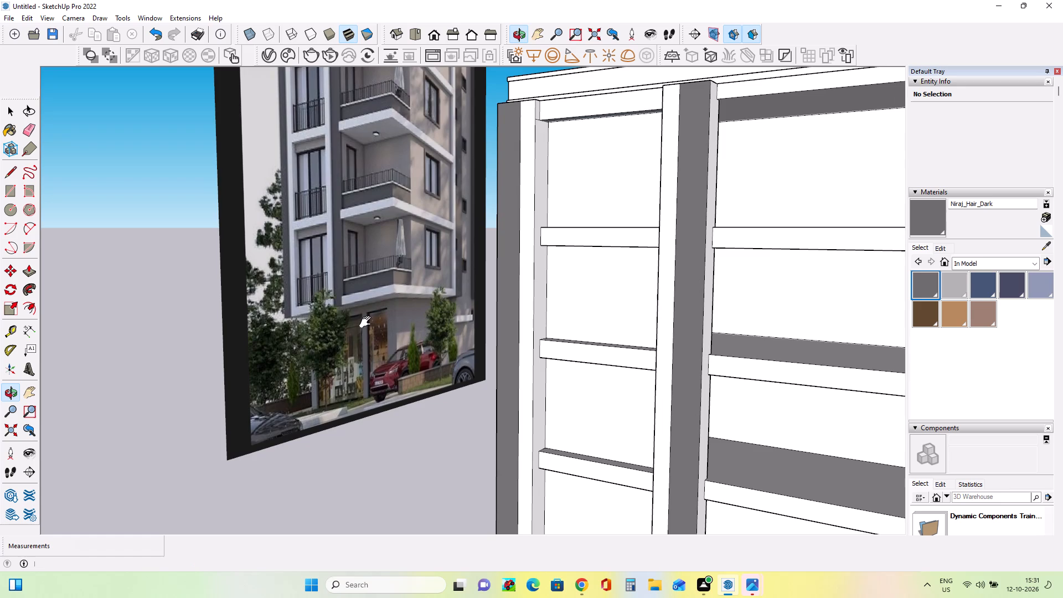
scroll(347, 305, up, 1)
middle_drag(354, 312, 396, 311)
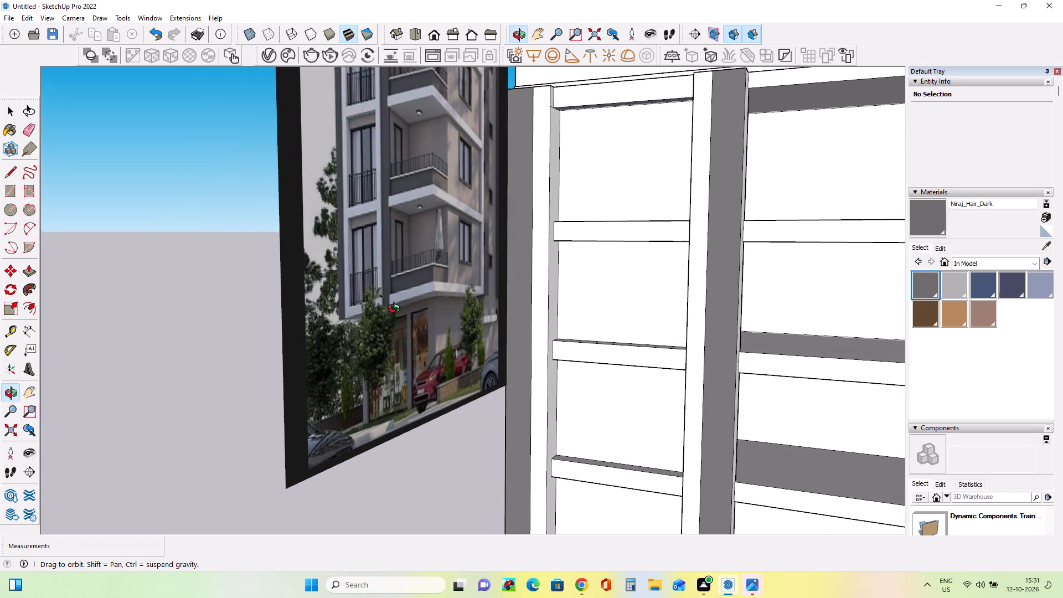
click(27, 270)
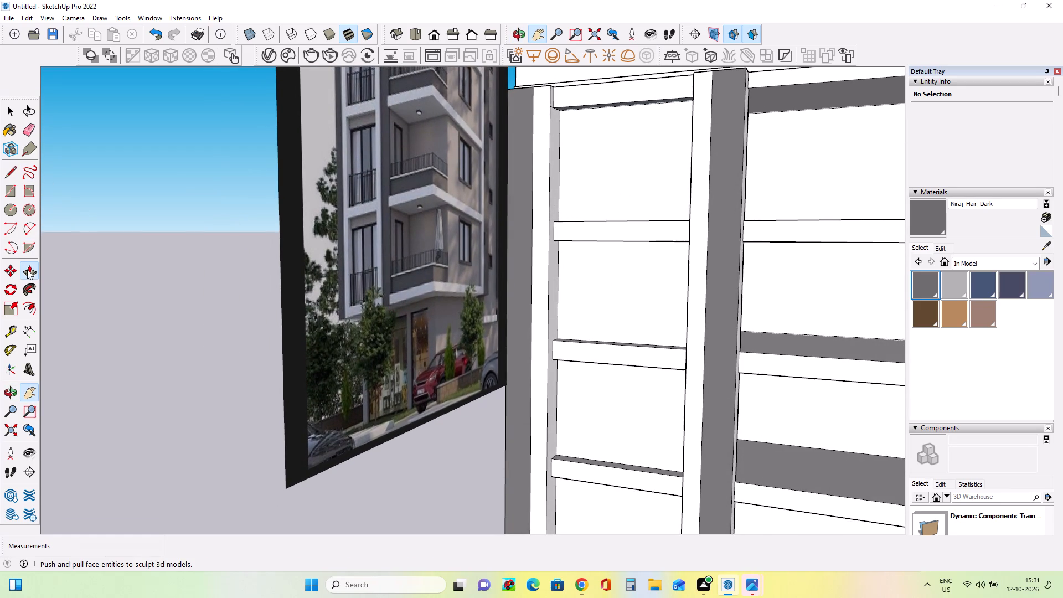
click(574, 226)
click(538, 228)
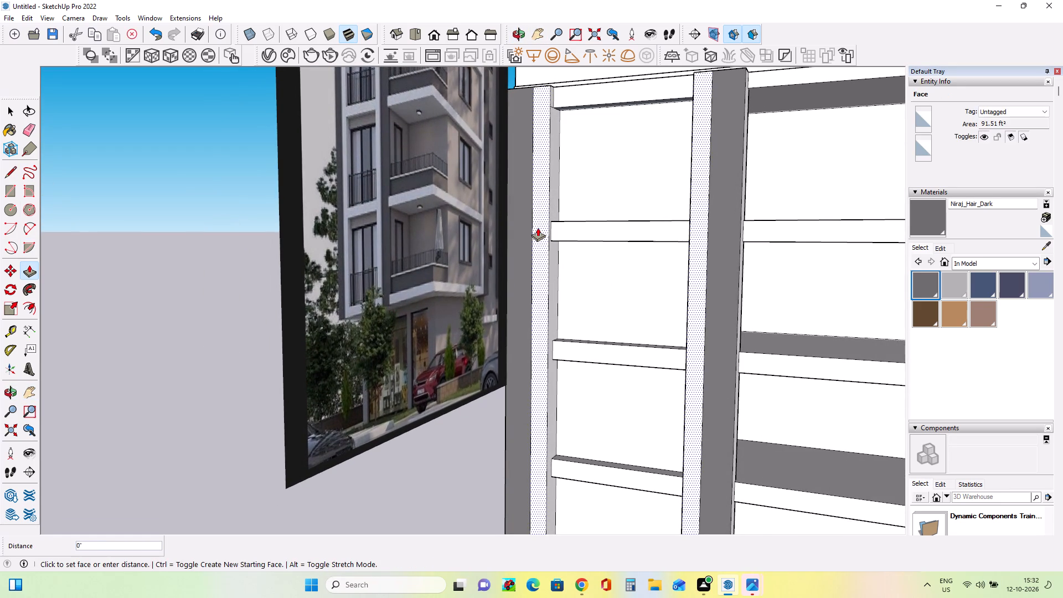
key(Escape)
scroll(564, 230, up, 6)
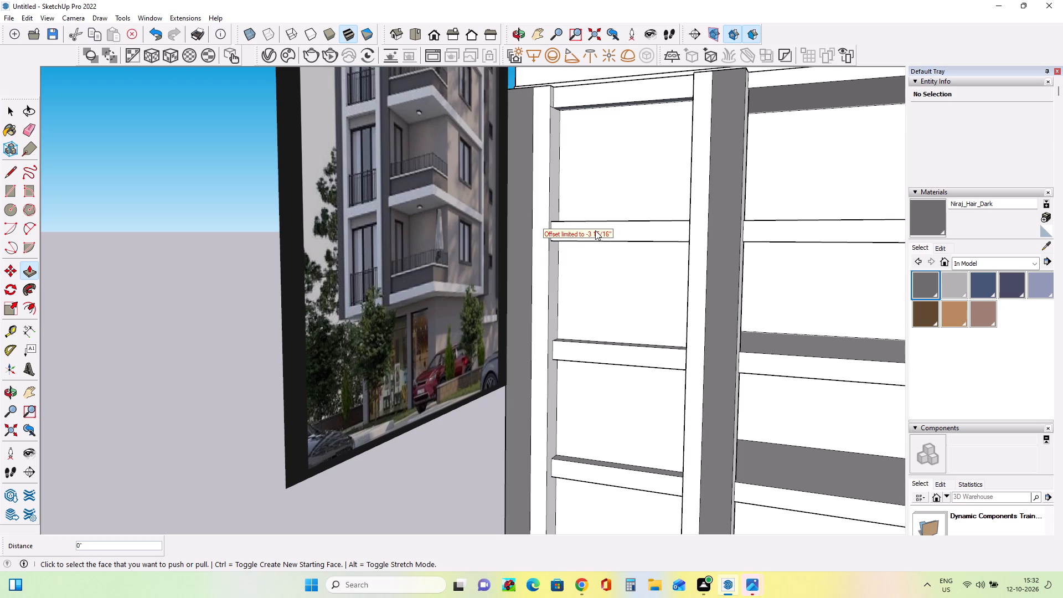
scroll(595, 230, up, 3)
scroll(674, 240, up, 2)
click(556, 226)
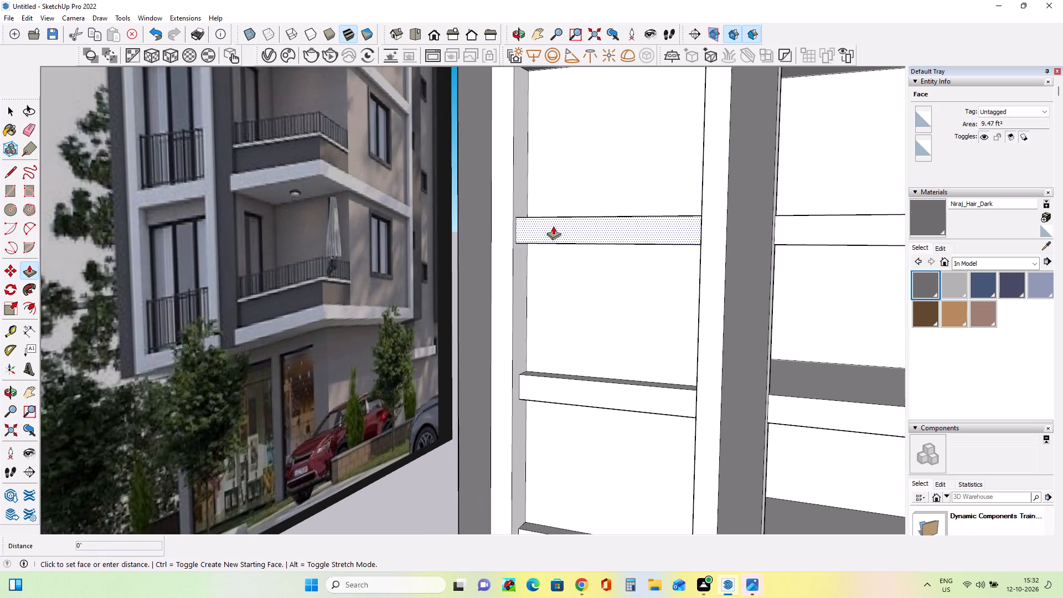
click(506, 224)
scroll(538, 369, up, 1)
click(538, 385)
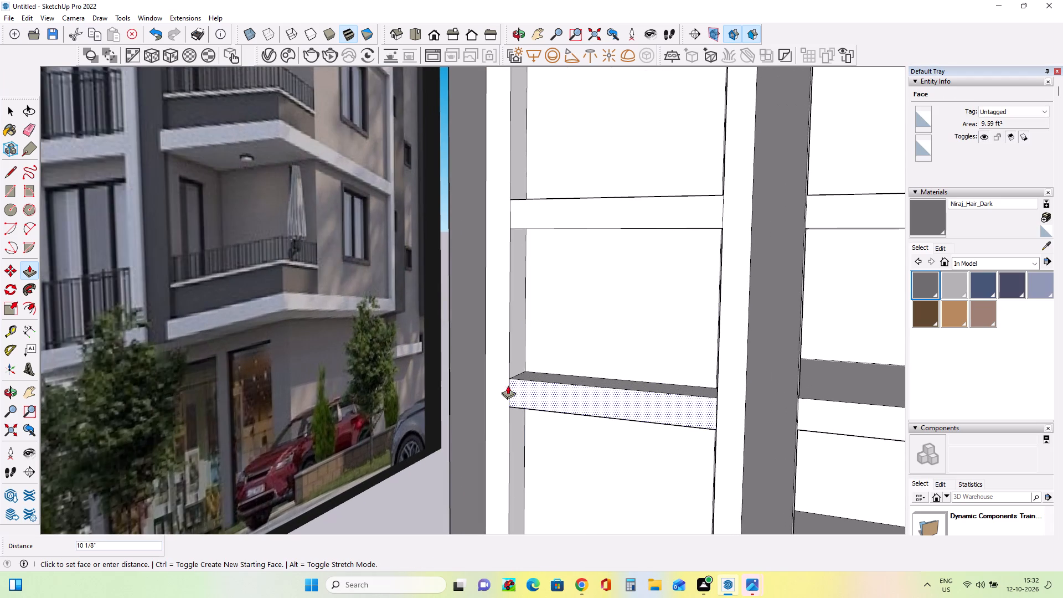
click(505, 385)
Pull the topmost horizontal band of the narrow window bay out 6 7/8", flush with the surrounding frame.
scroll(555, 348, down, 8)
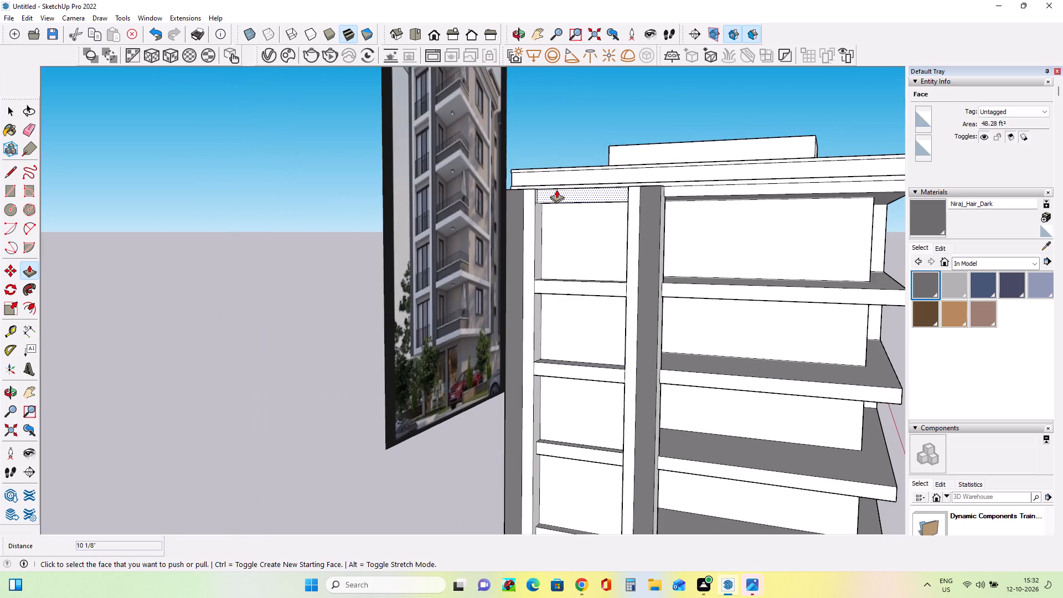
scroll(556, 192, up, 8)
click(550, 194)
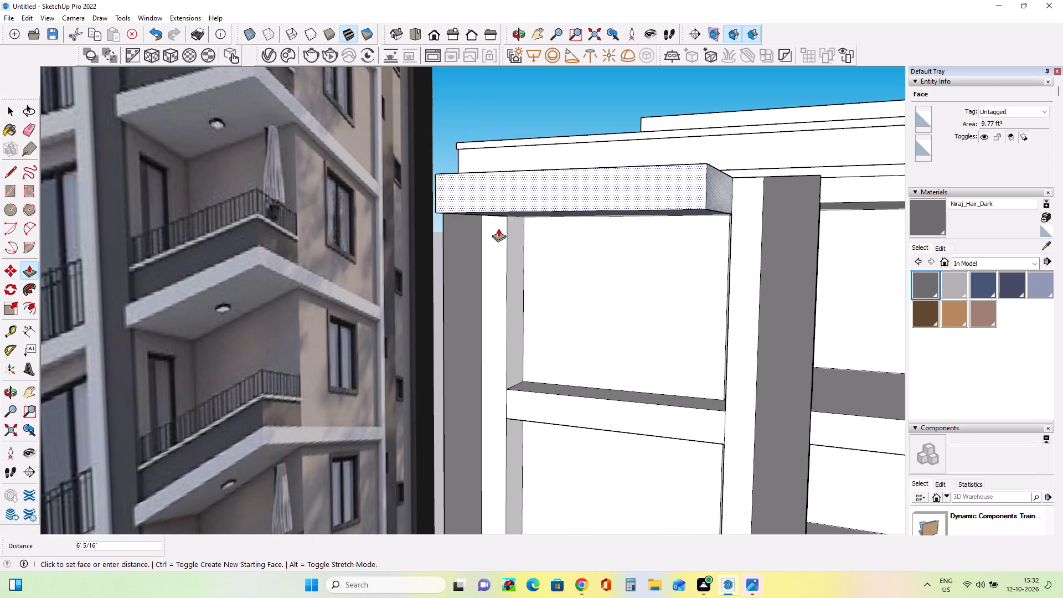
click(499, 235)
Pull the fourth and fifth horizontal bands from the top of the narrow window bay out 10 1/8" to meet the frame.
scroll(542, 287, down, 13)
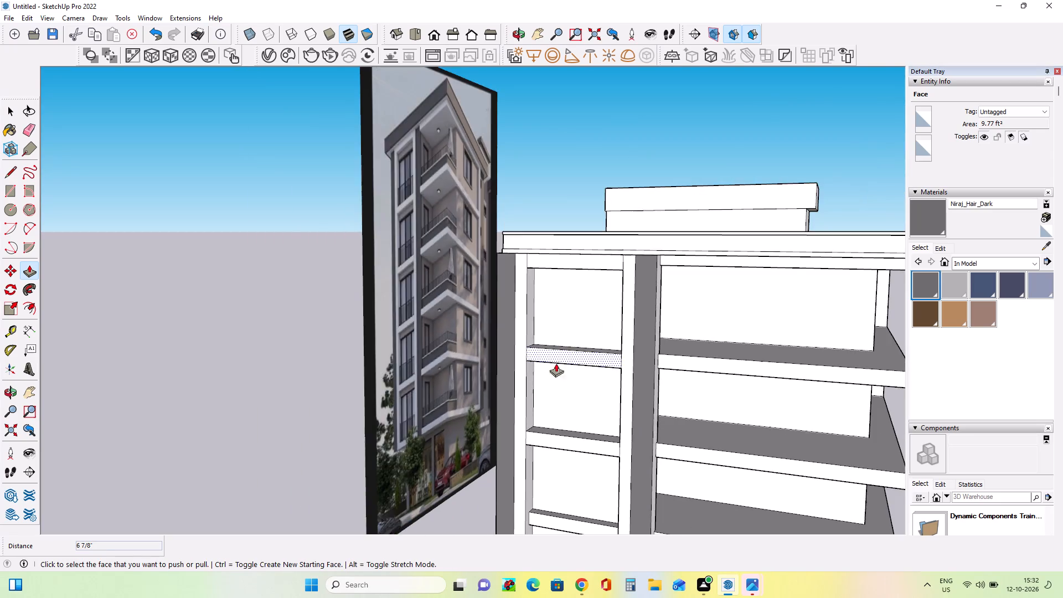
scroll(556, 363, down, 1)
scroll(550, 457, up, 14)
click(530, 459)
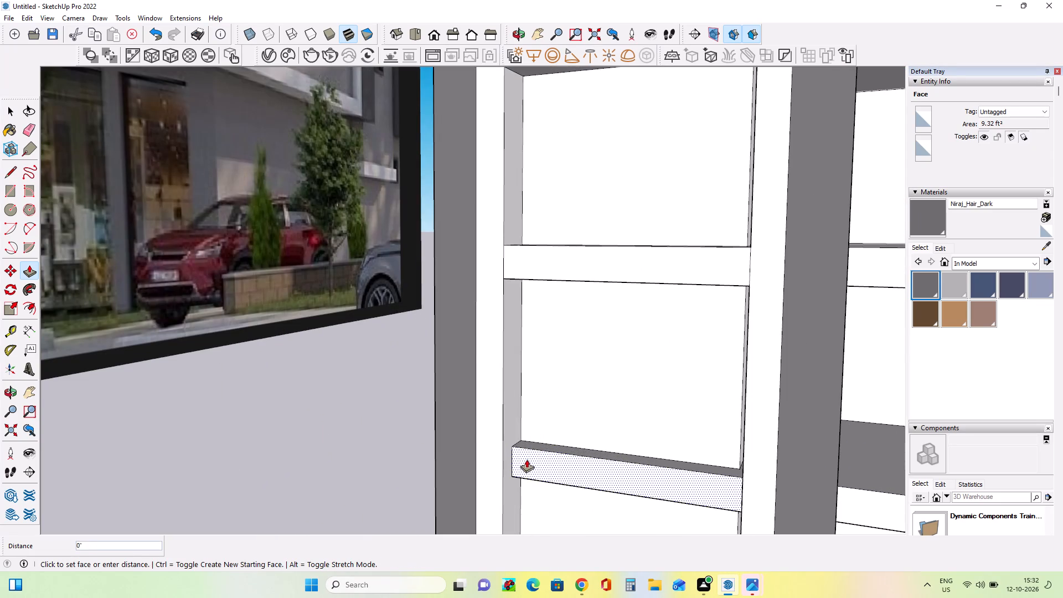
click(493, 455)
scroll(557, 401, down, 11)
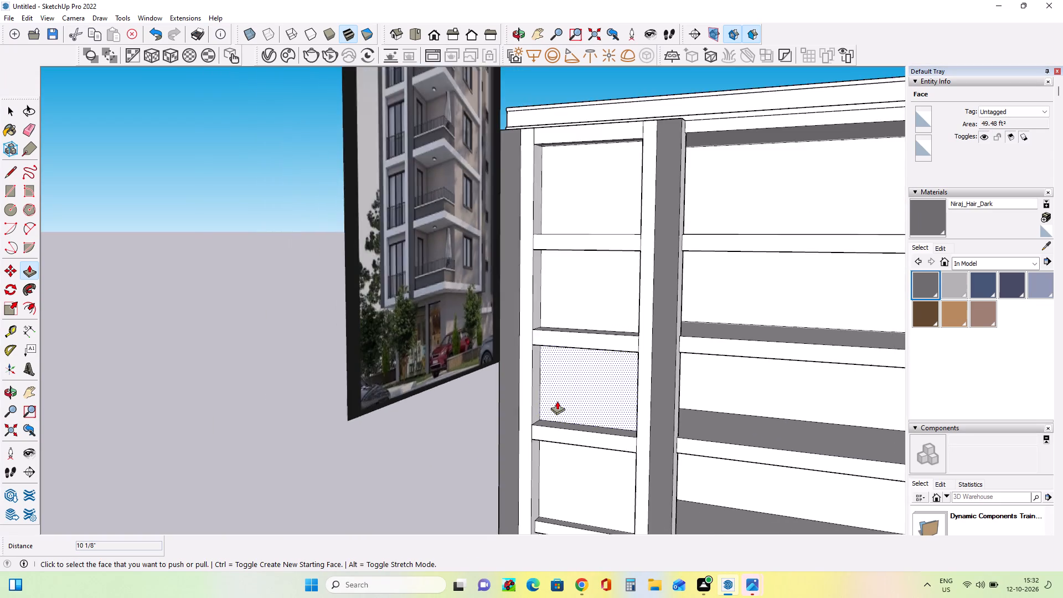
scroll(557, 401, down, 8)
scroll(561, 485, up, 10)
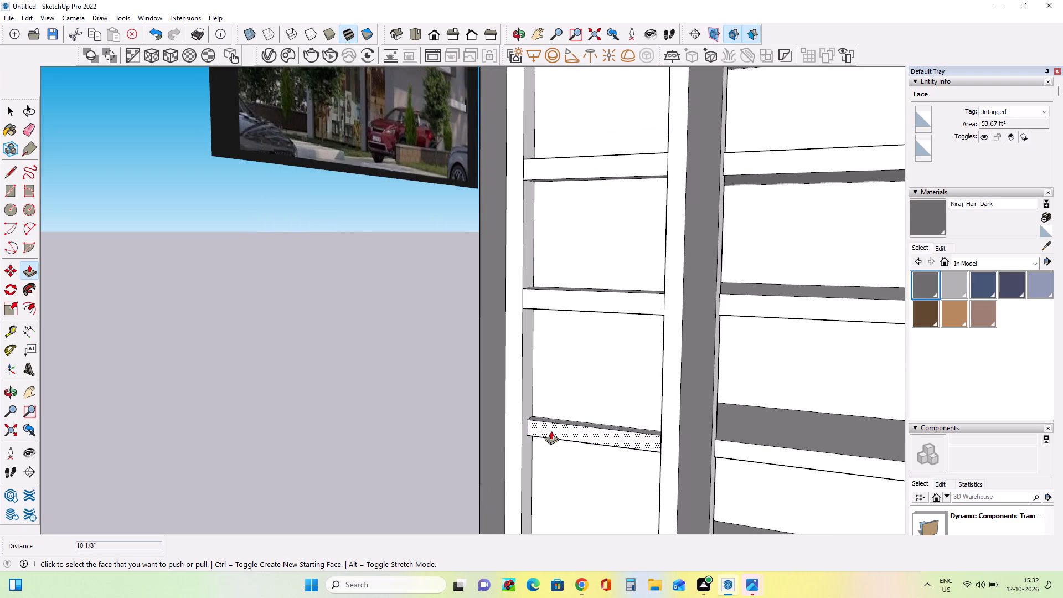
click(551, 431)
click(519, 427)
Compare the narrow bay's frame and bands with the balcony-window bay in the reference photo.
scroll(529, 442, down, 13)
scroll(548, 353, up, 3)
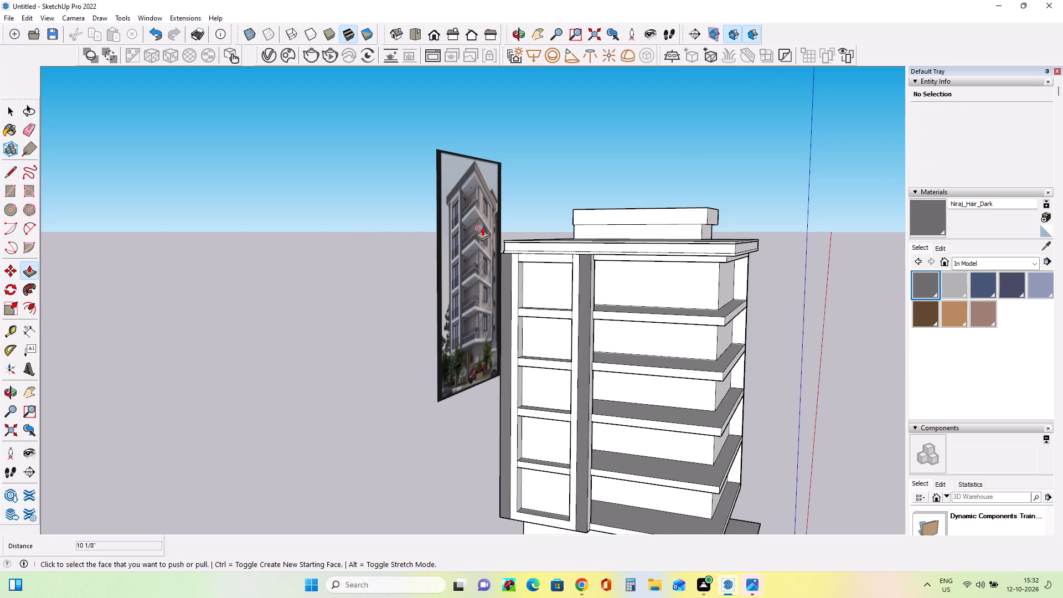
scroll(469, 233, up, 5)
scroll(431, 276, up, 18)
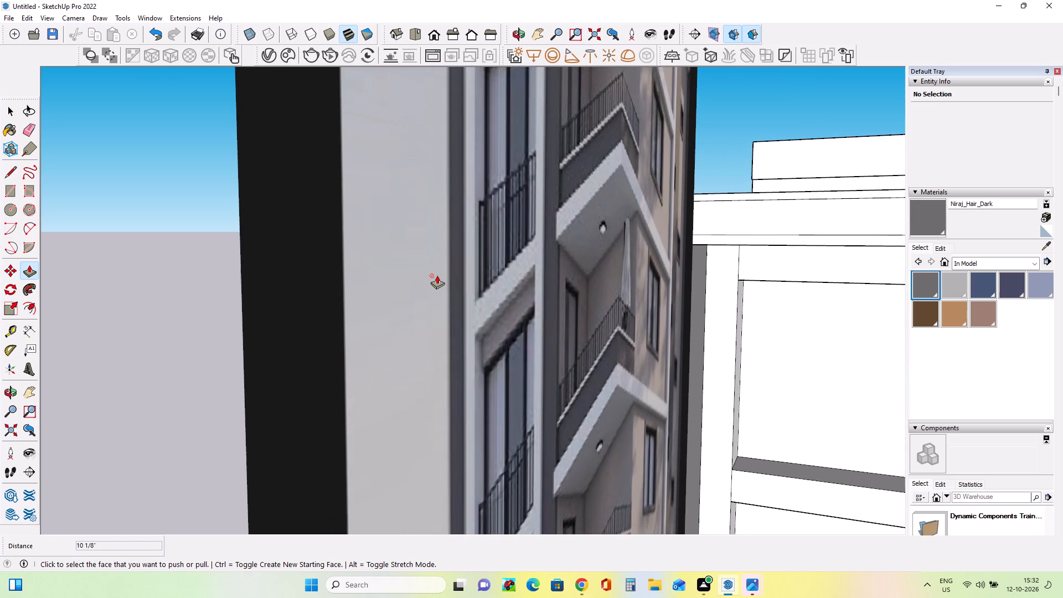
scroll(437, 275, down, 19)
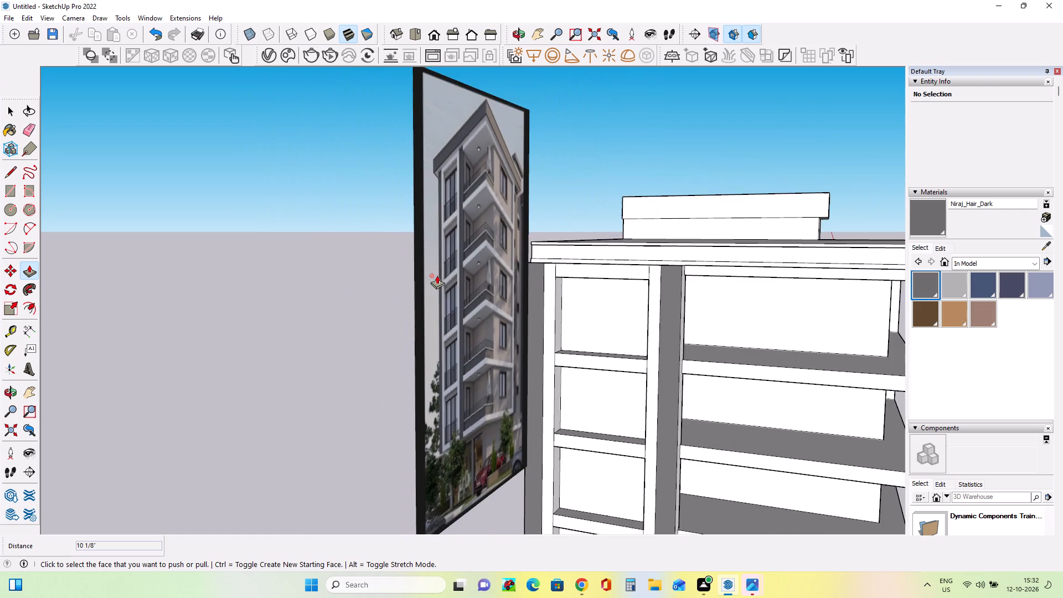
scroll(437, 275, down, 9)
Inspect the balcony corner and recessed side walls from several angles against the corner shown in the reference photo.
middle_drag(779, 393, 568, 357)
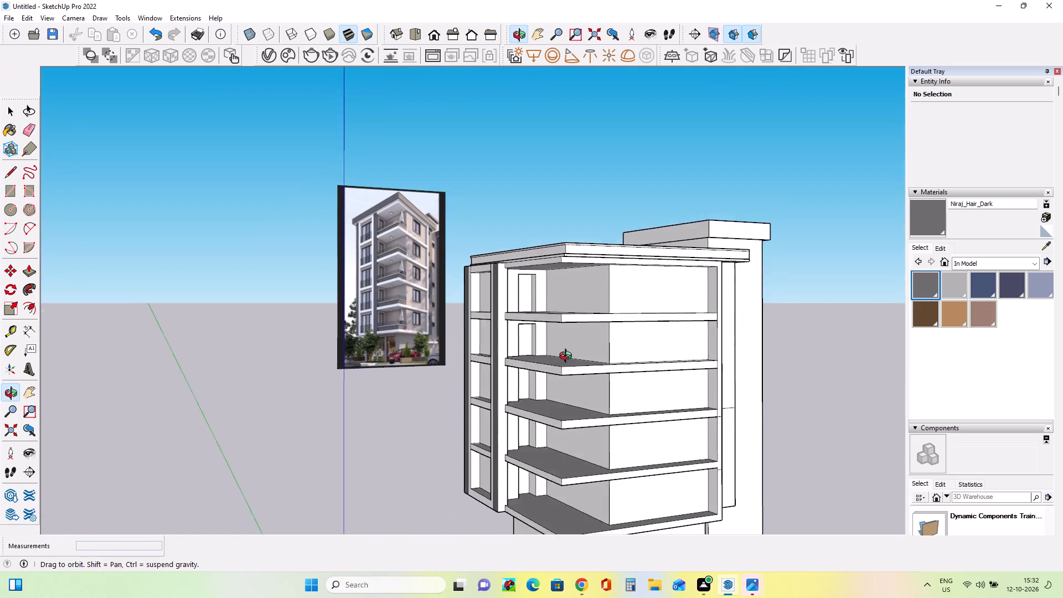
middle_drag(568, 357, 589, 344)
scroll(594, 344, down, 4)
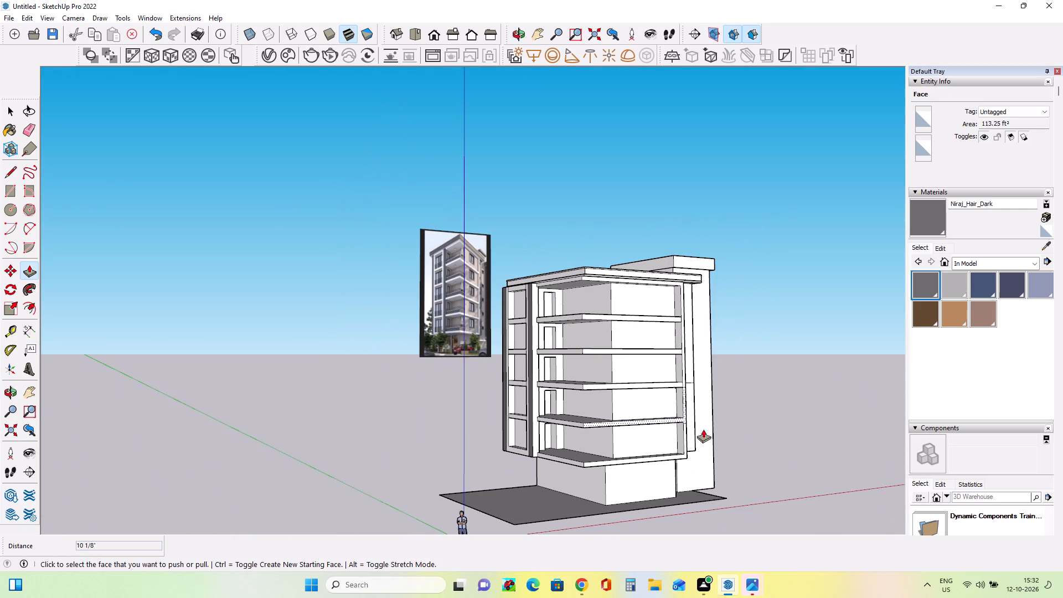
scroll(702, 429, up, 5)
scroll(702, 429, down, 4)
middle_drag(683, 481, 582, 429)
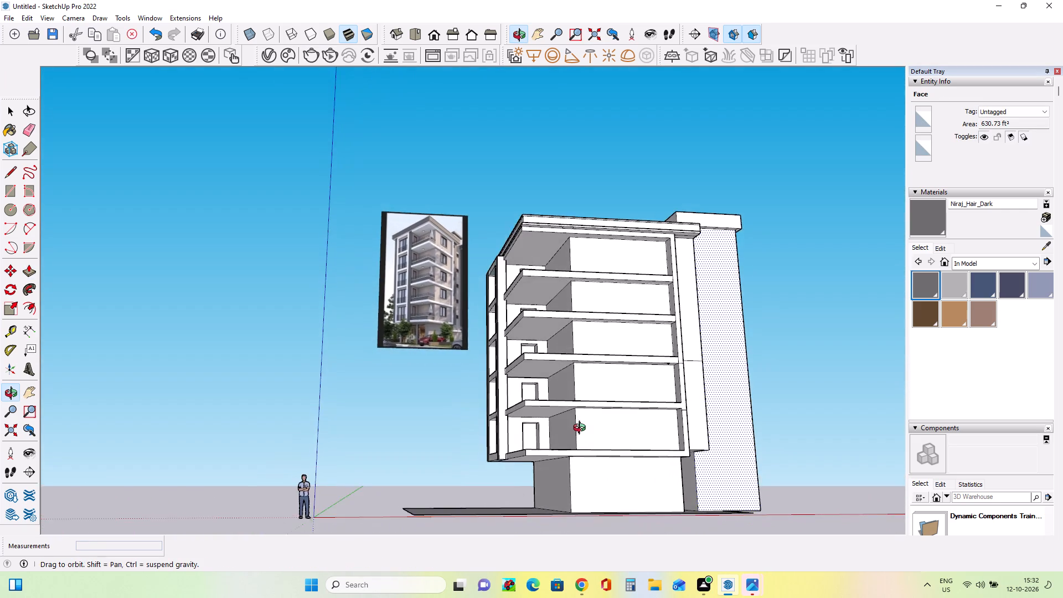
middle_drag(582, 429, 646, 482)
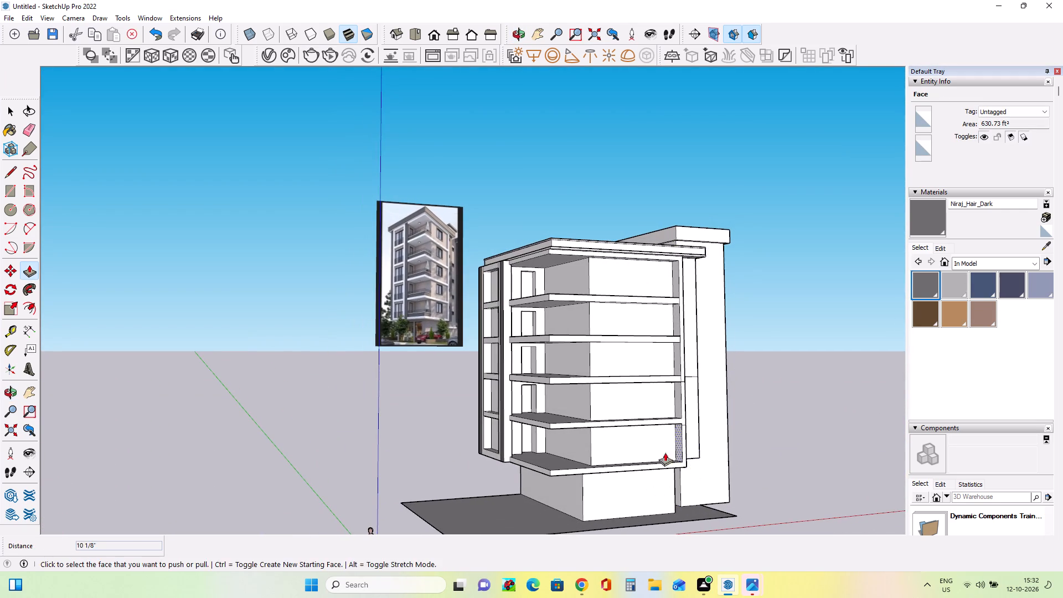
middle_drag(657, 449, 669, 462)
scroll(421, 312, up, 8)
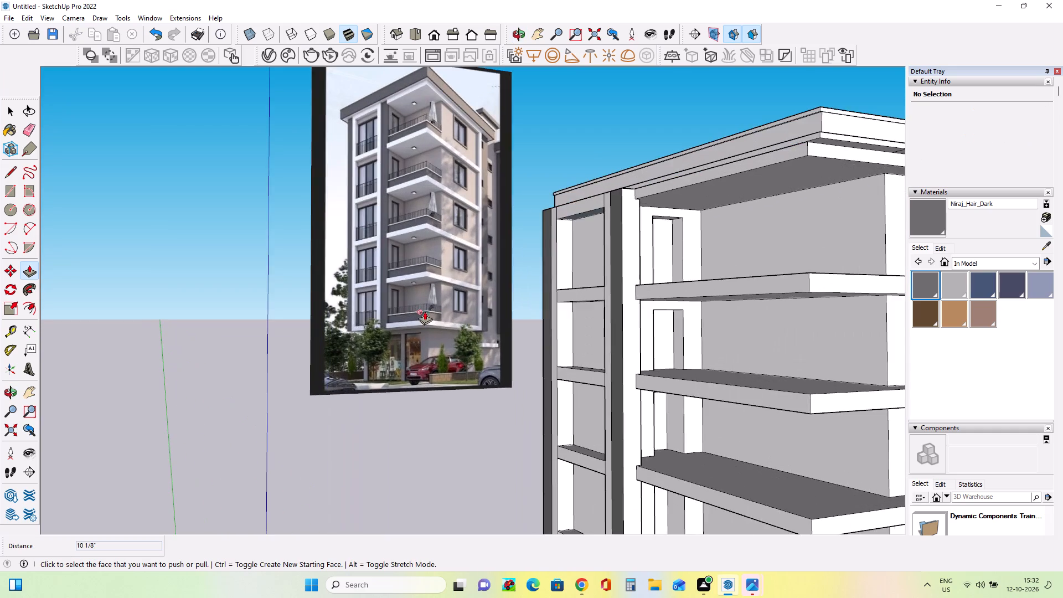
middle_drag(450, 316, 462, 362)
scroll(467, 325, down, 4)
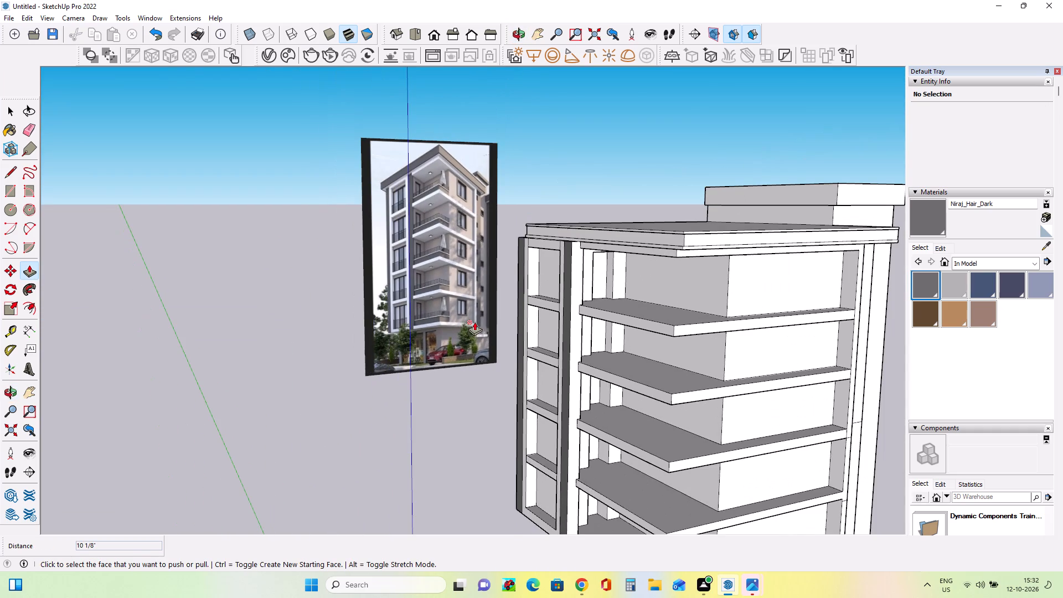
scroll(474, 322, up, 3)
scroll(476, 319, down, 4)
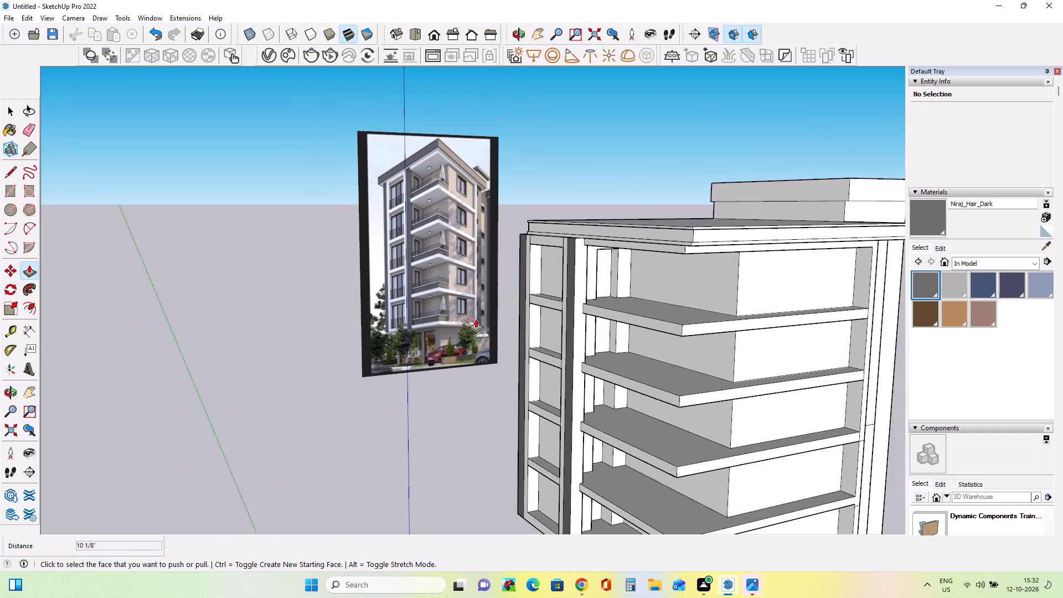
Draw lines about 2' 9/16" long across the two uppermost balcony slabs, from the recessed wall's corner to the slab's outer edge.
middle_drag(814, 341, 814, 363)
scroll(696, 386, up, 1)
middle_drag(696, 387, 701, 409)
click(10, 172)
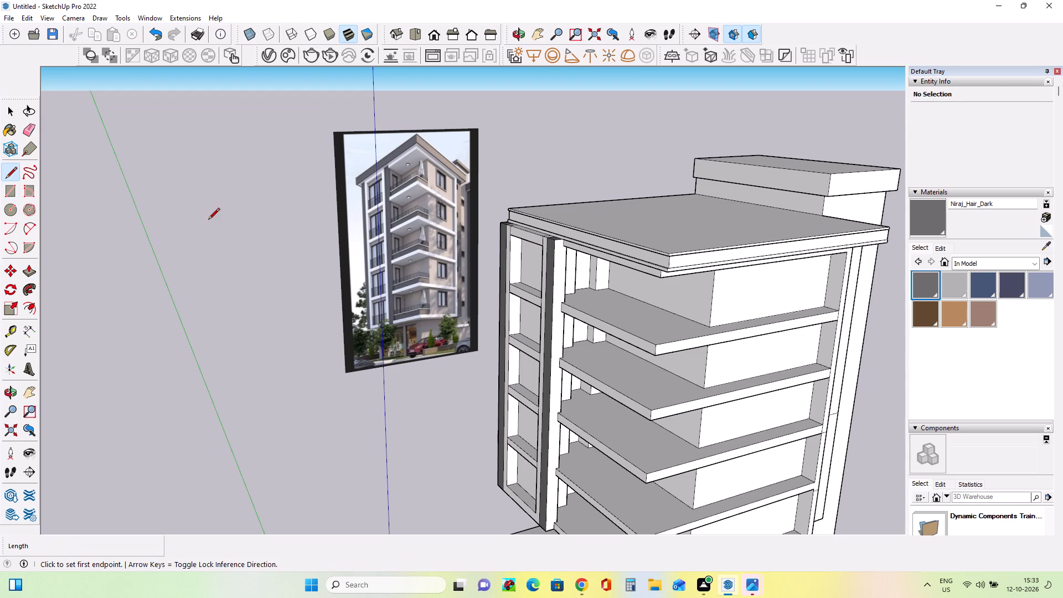
scroll(656, 351, up, 4)
click(711, 309)
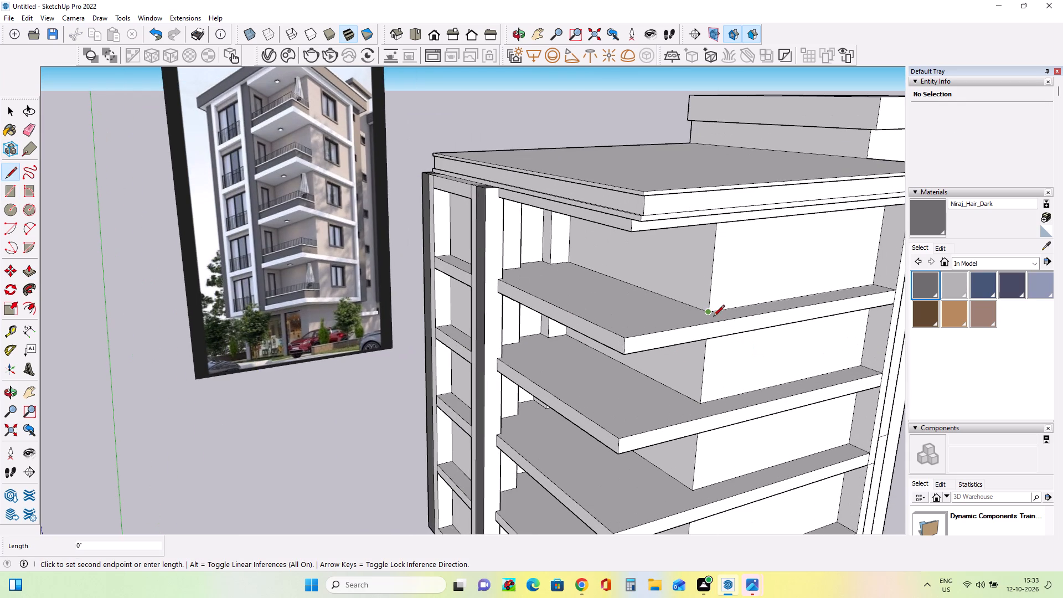
middle_drag(727, 322, 628, 375)
click(648, 400)
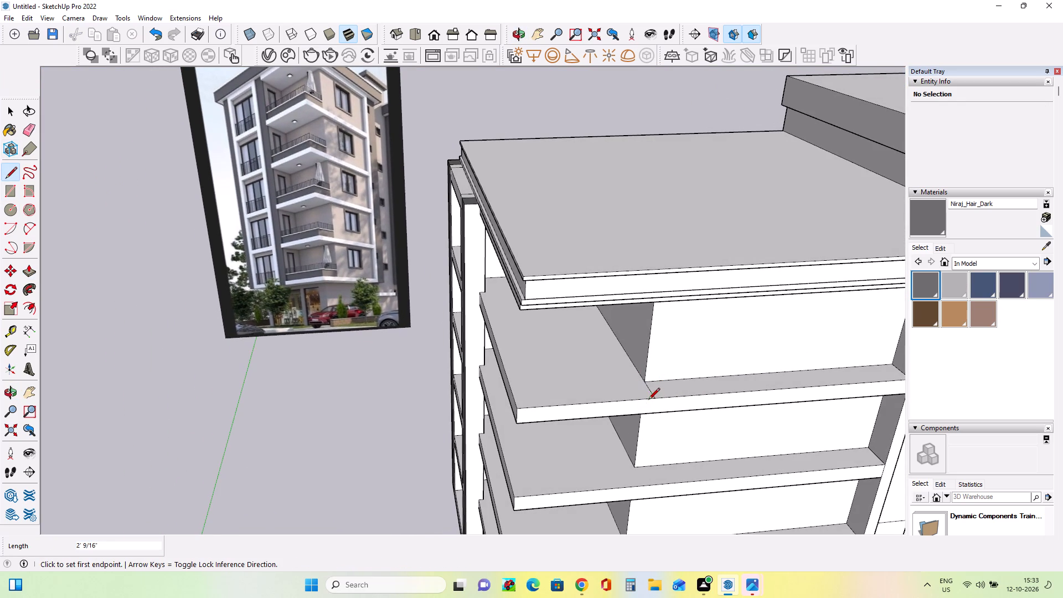
click(637, 467)
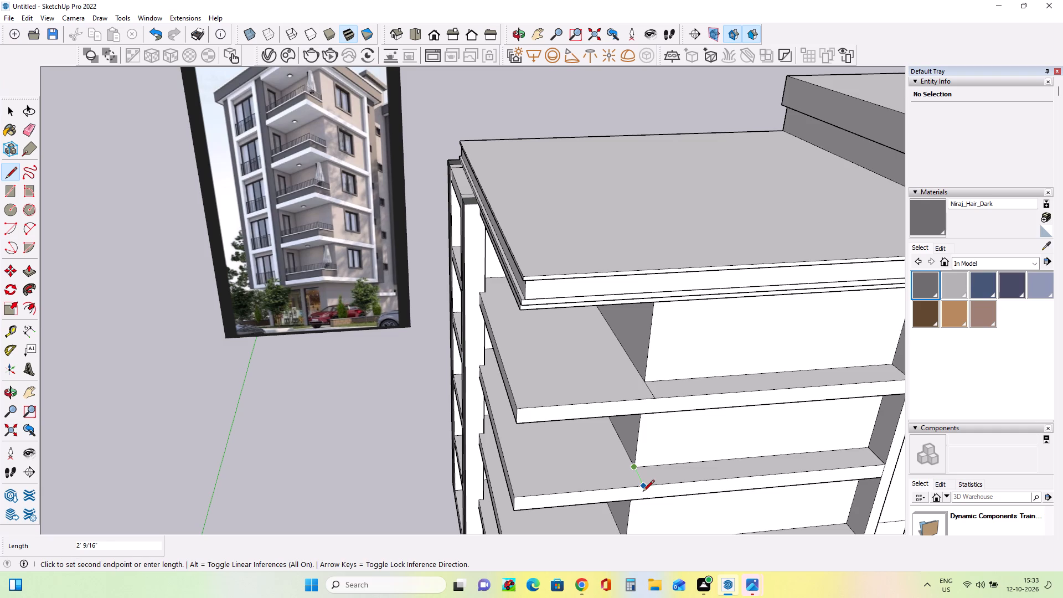
click(643, 492)
scroll(643, 495, down, 9)
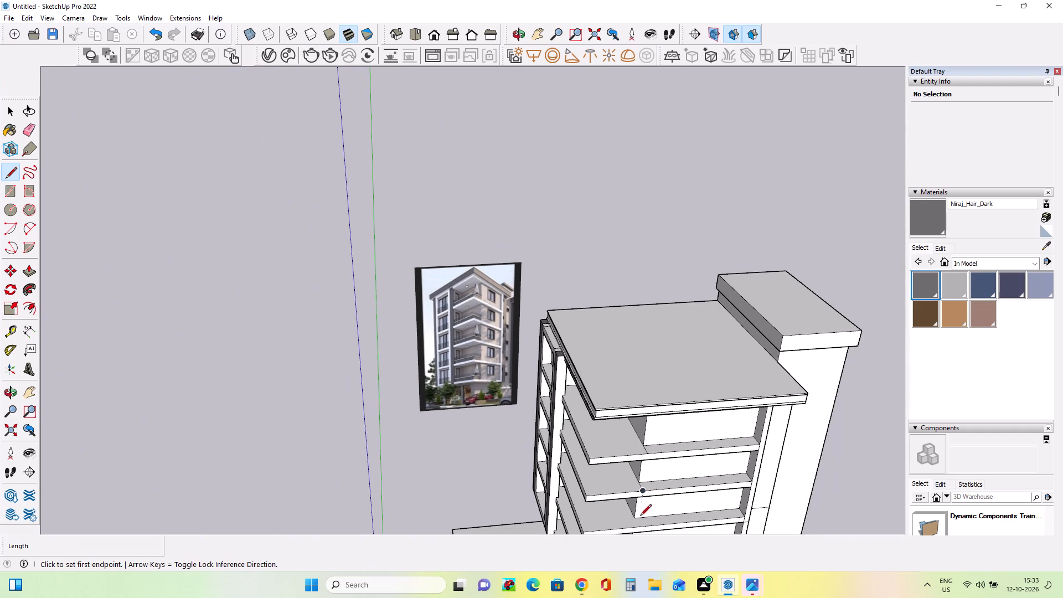
Pull the recessed side walls of the top three balcony floors out 2' 9/16", flush with the slab edges.
click(25, 277)
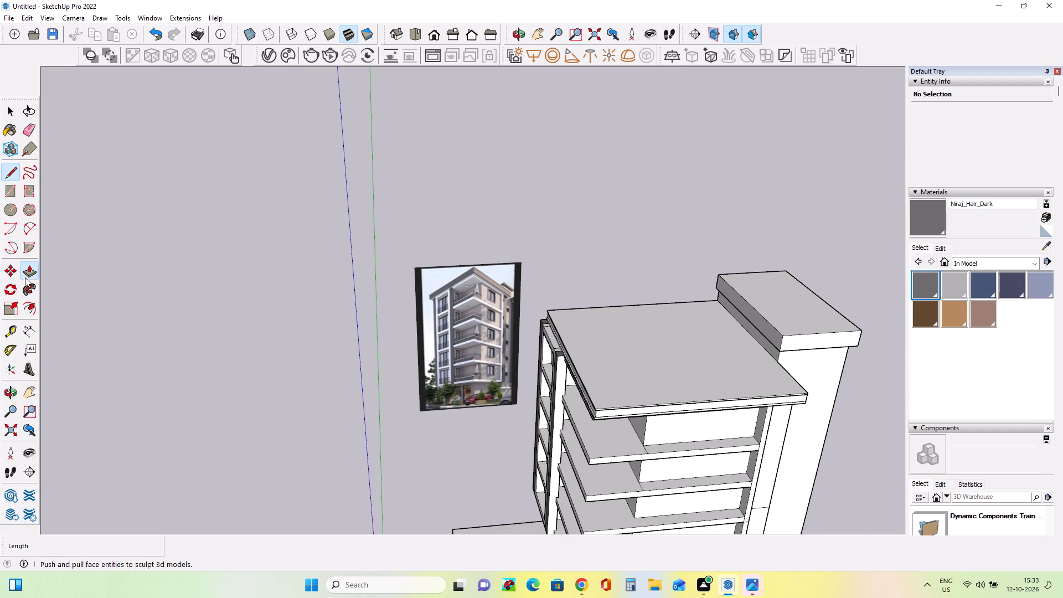
click(655, 426)
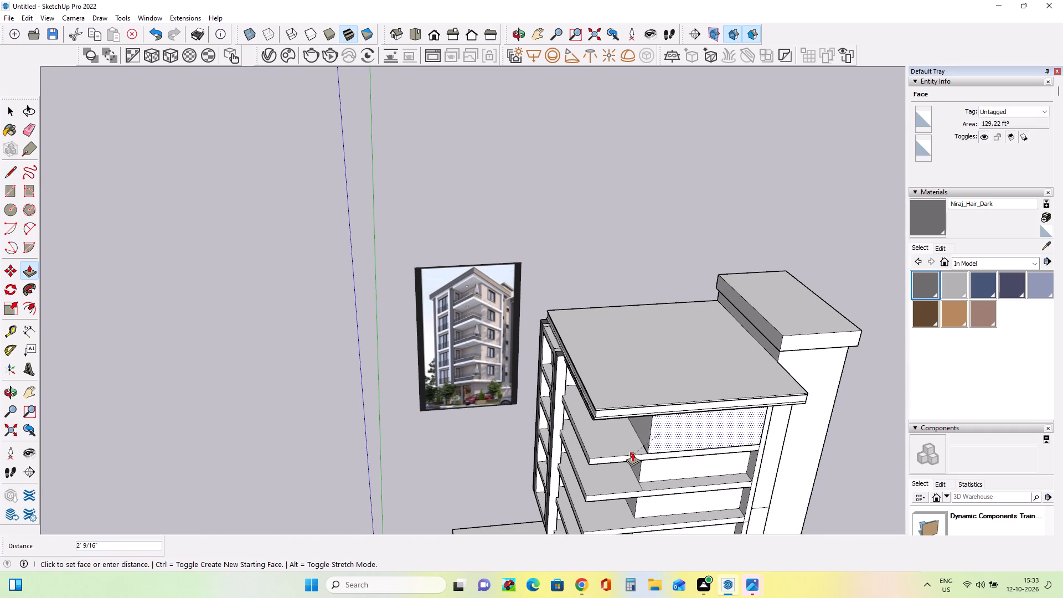
click(632, 452)
middle_drag(740, 473, 750, 404)
click(719, 458)
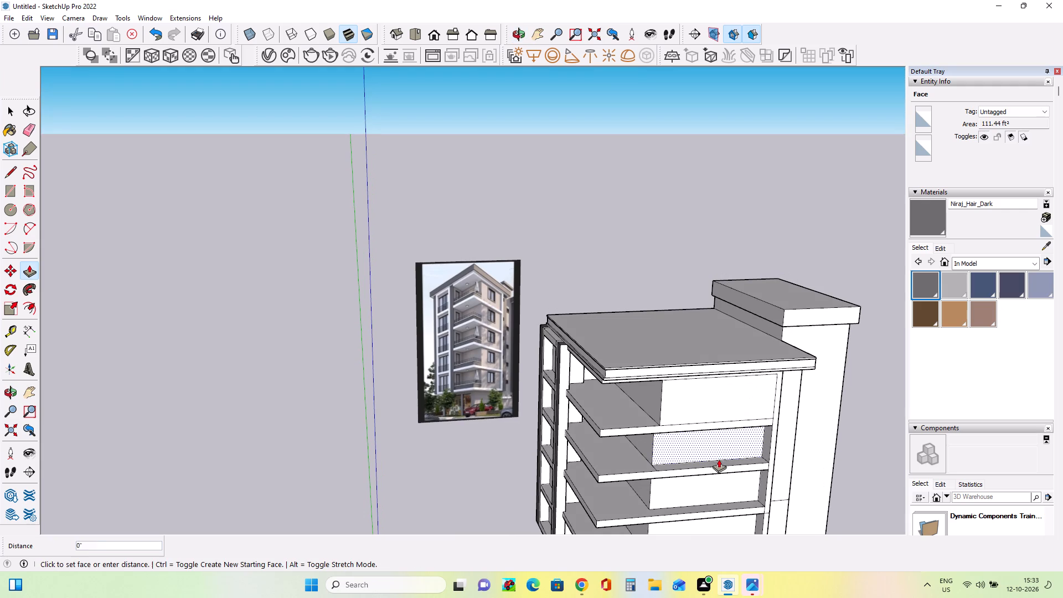
click(773, 427)
scroll(738, 493, up, 3)
click(737, 493)
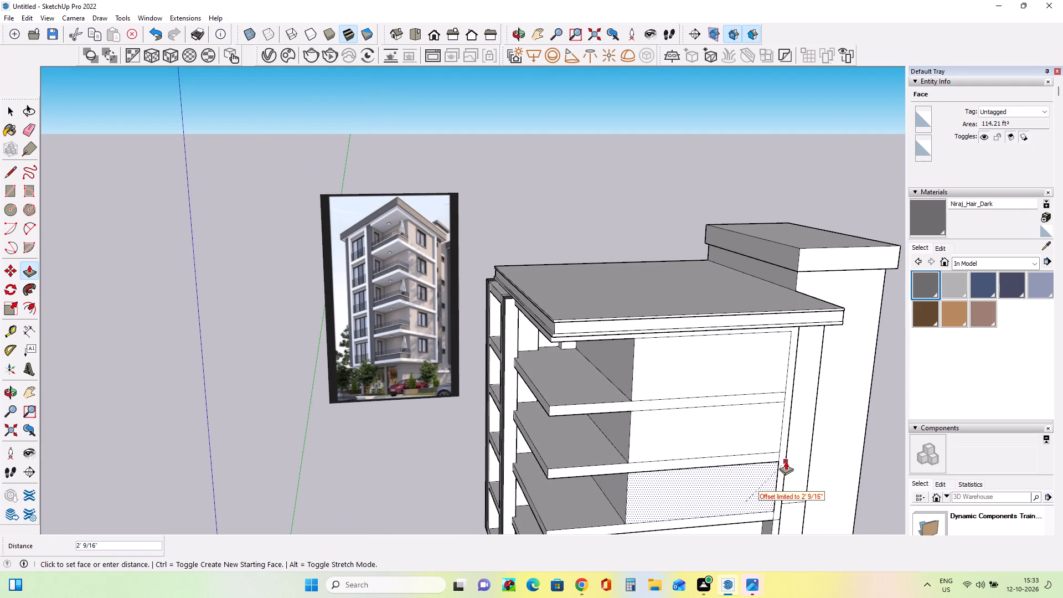
click(786, 461)
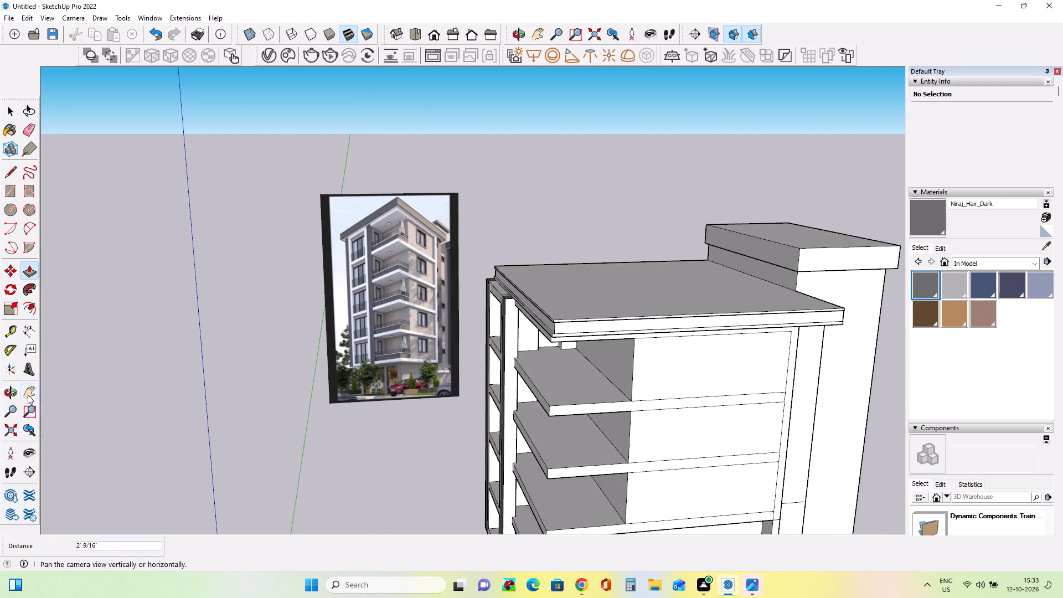
Pull the recessed side walls of the two lowest balcony floors out 2' 9/16", flush with the slab edges.
click(28, 395)
drag(448, 383, 404, 151)
middle_drag(649, 317, 652, 325)
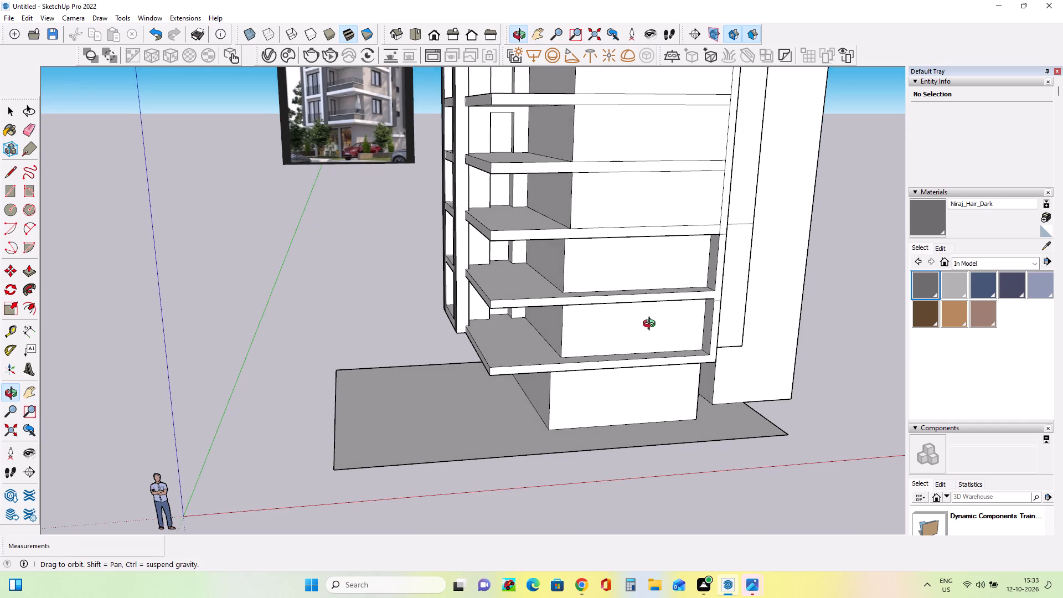
middle_drag(652, 325, 656, 338)
click(25, 271)
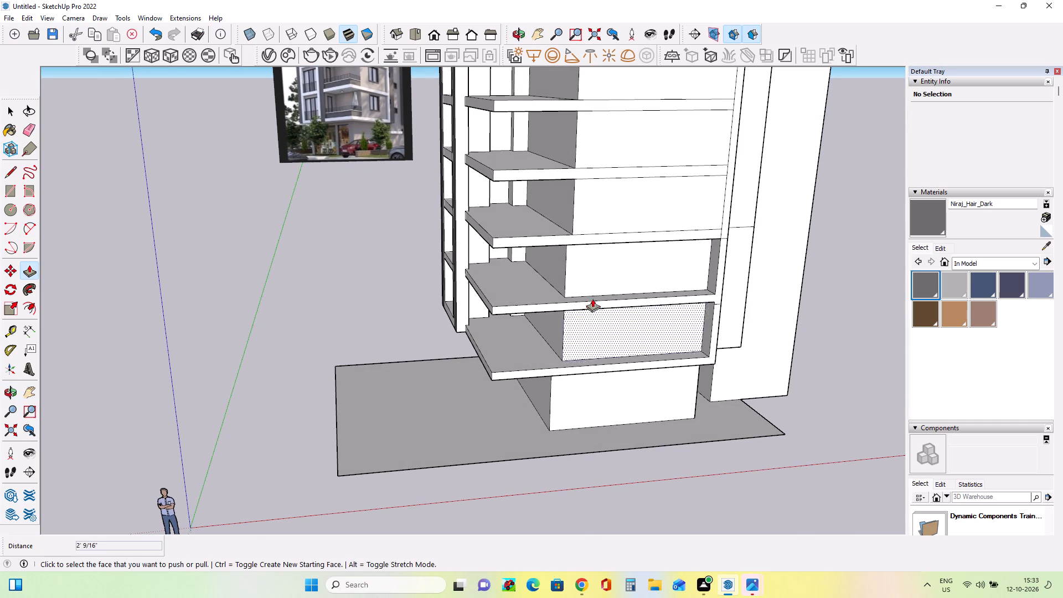
click(629, 275)
click(725, 250)
click(642, 347)
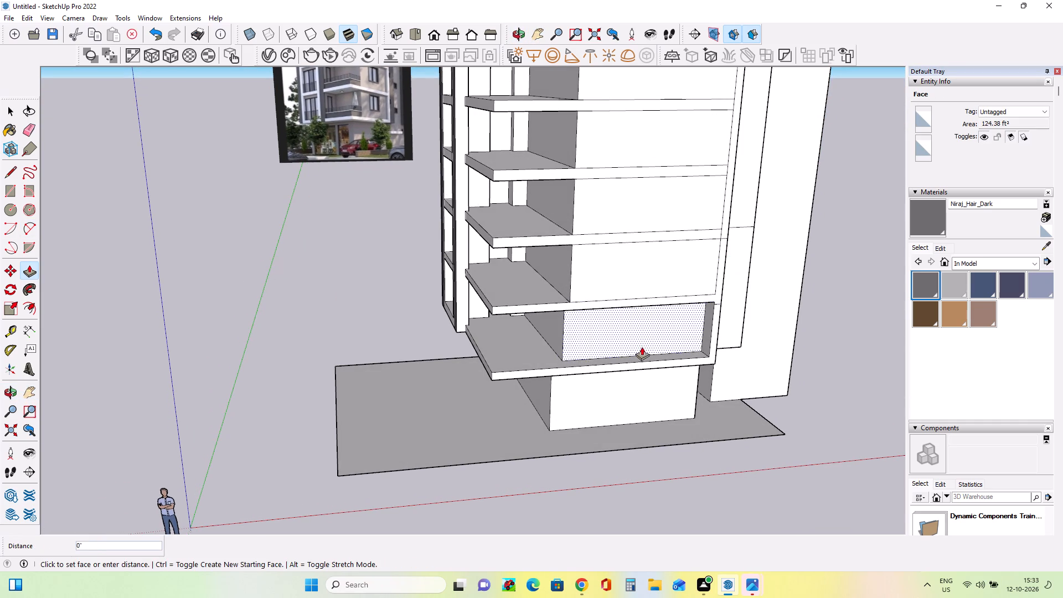
click(713, 317)
scroll(727, 331, up, 4)
middle_drag(731, 331, 724, 331)
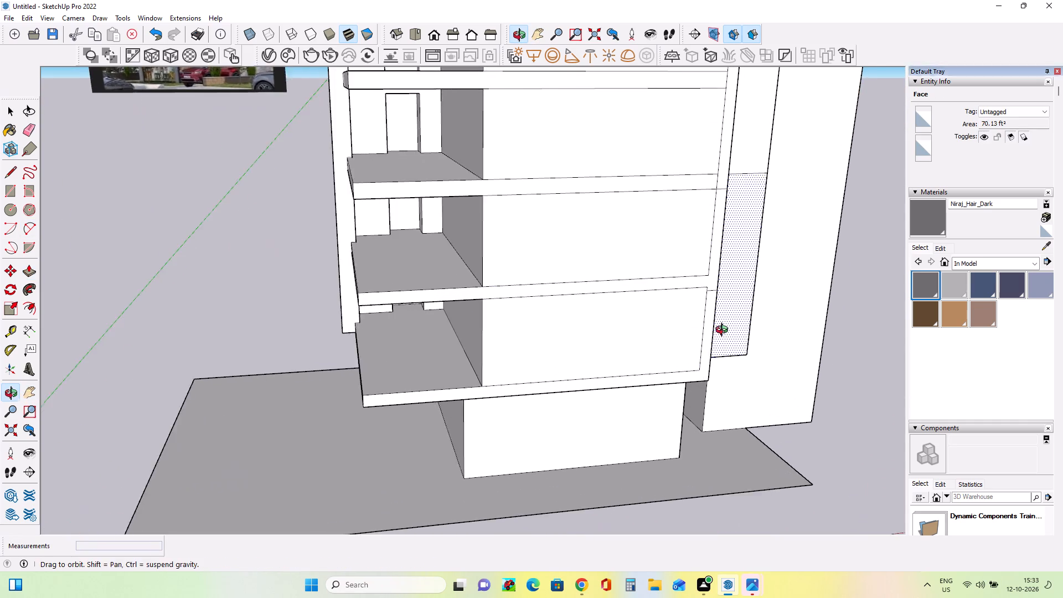
middle_drag(724, 331, 671, 339)
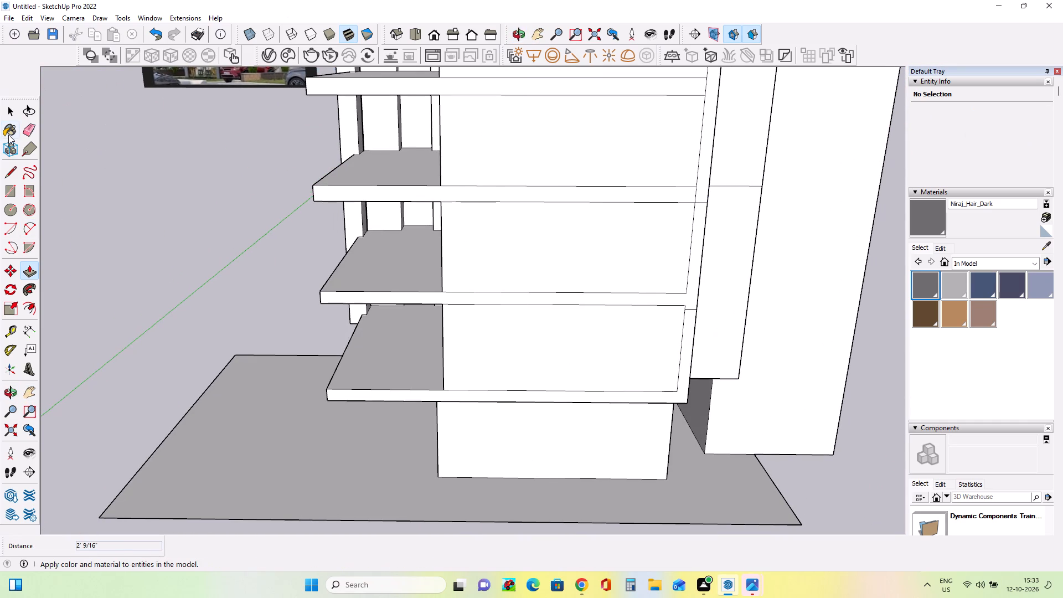
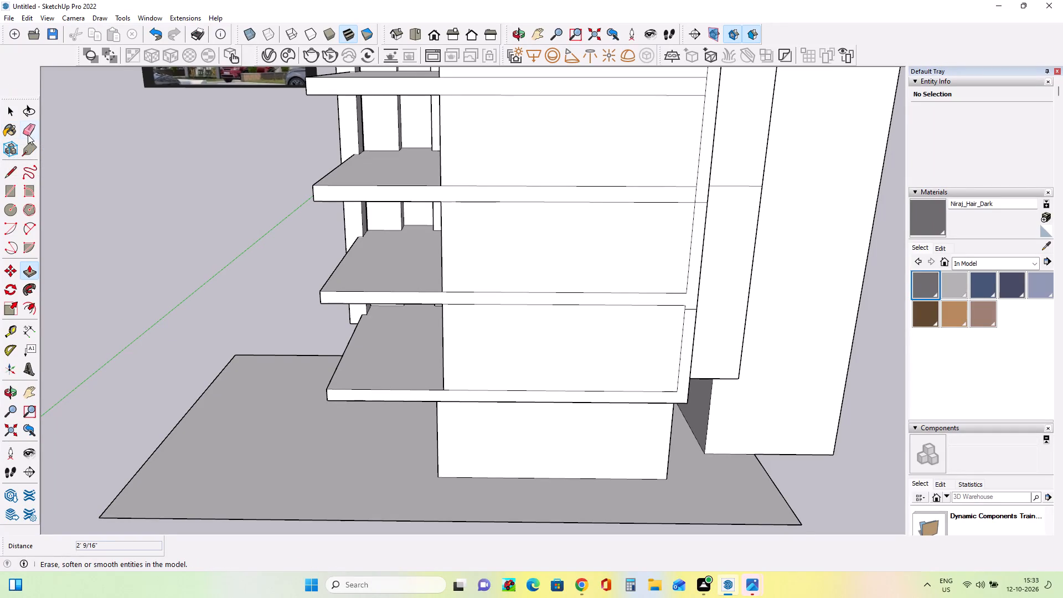
Erase the short leftover edges where the lower slab bands cross the vertical strip at the end of the balcony side wall.
click(28, 135)
scroll(687, 320, up, 3)
click(694, 306)
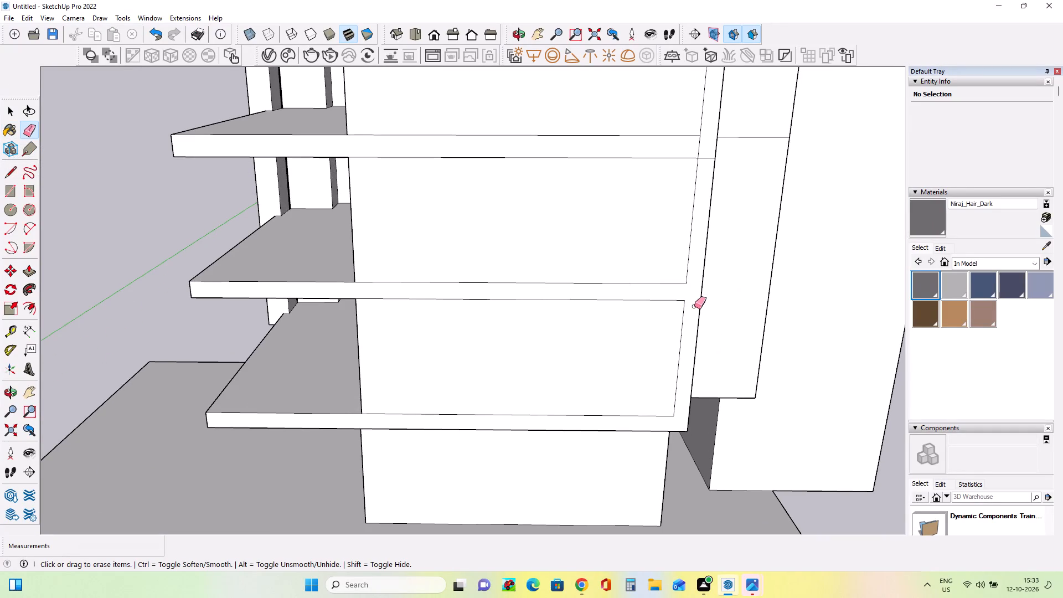
click(710, 161)
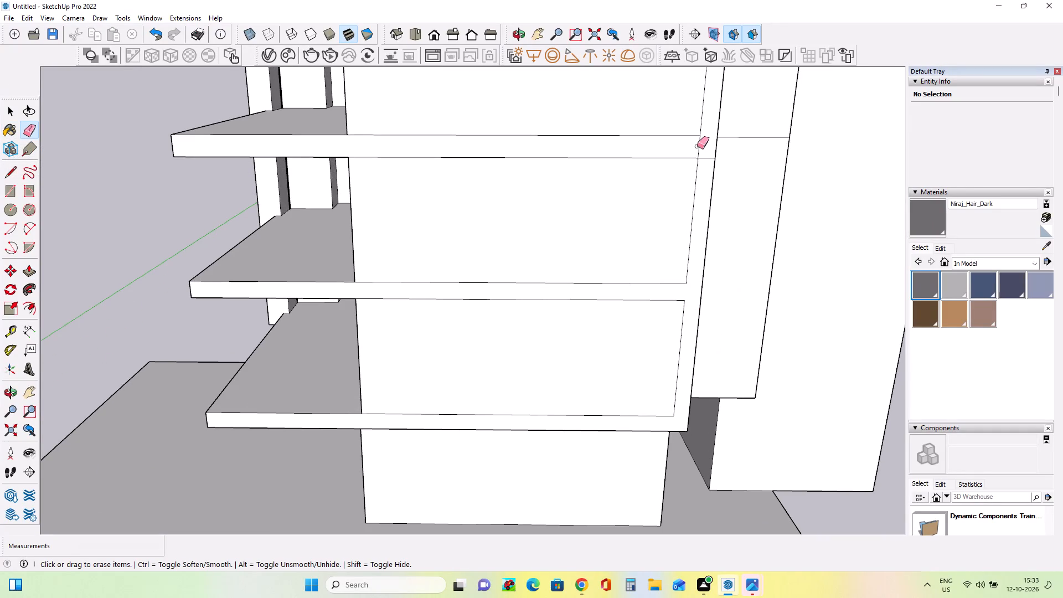
click(700, 147)
click(703, 158)
Examine the balcony corner and side facade in the reference photo against the modelled side-wall panels.
scroll(702, 282, down, 9)
scroll(705, 137, up, 4)
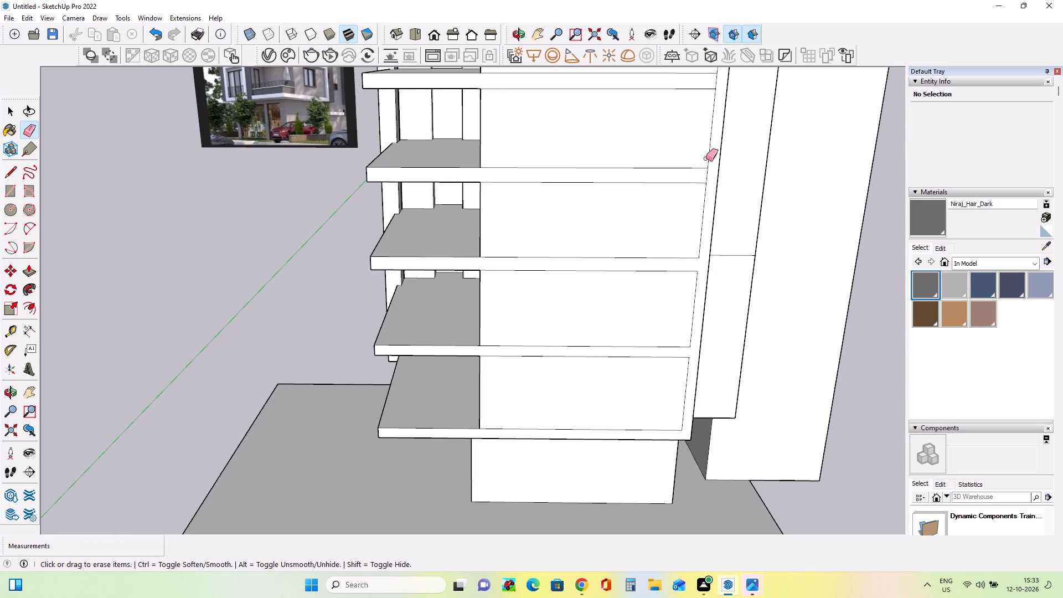
scroll(706, 158, down, 4)
scroll(417, 85, up, 3)
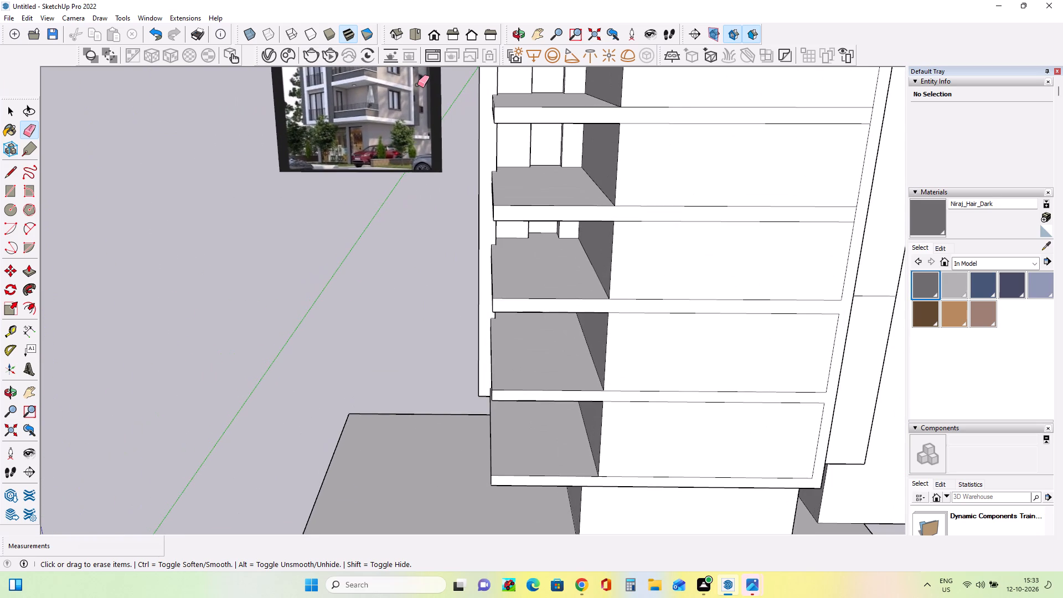
scroll(417, 84, up, 3)
scroll(417, 84, down, 10)
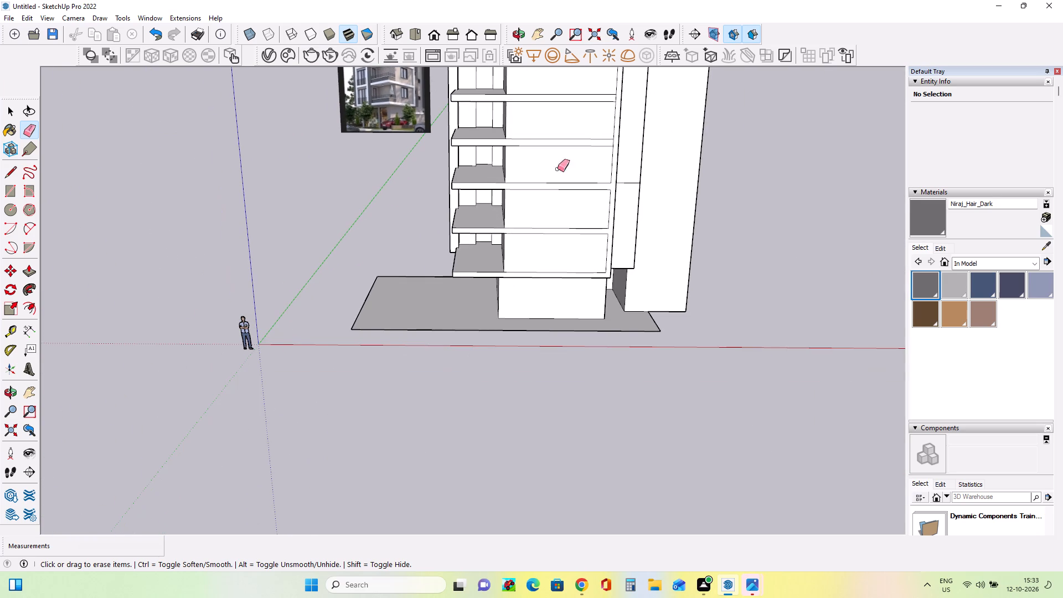
middle_drag(626, 228, 634, 248)
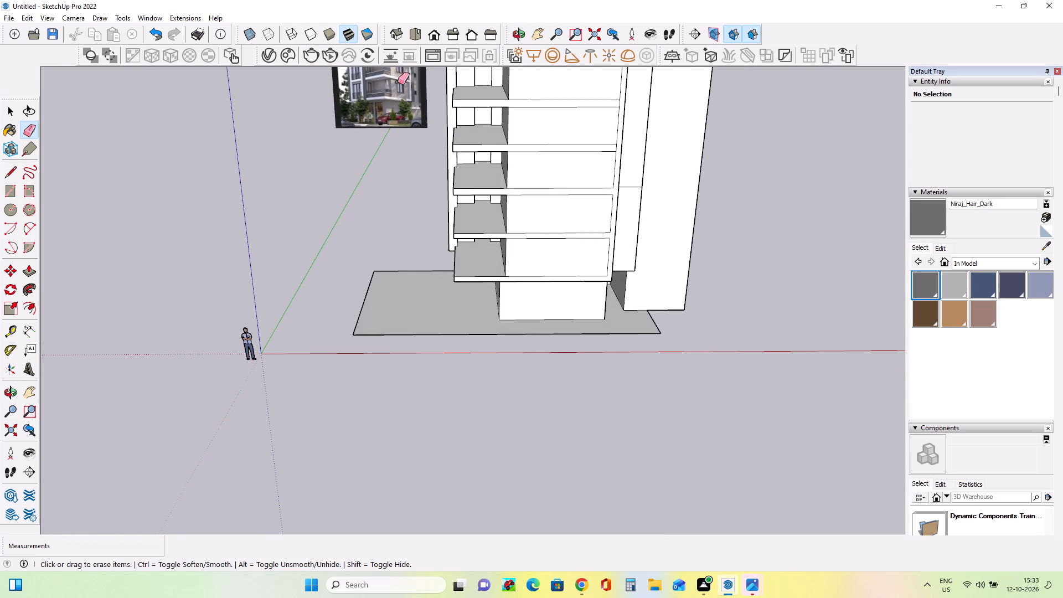
scroll(387, 66, up, 11)
middle_drag(395, 111, 410, 159)
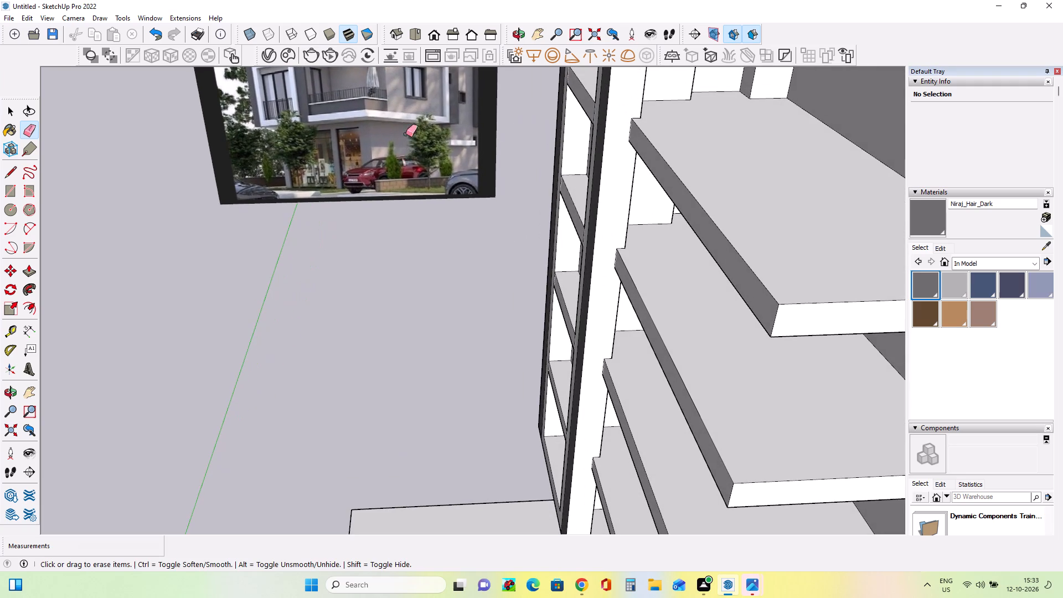
scroll(404, 120, down, 8)
scroll(400, 61, up, 3)
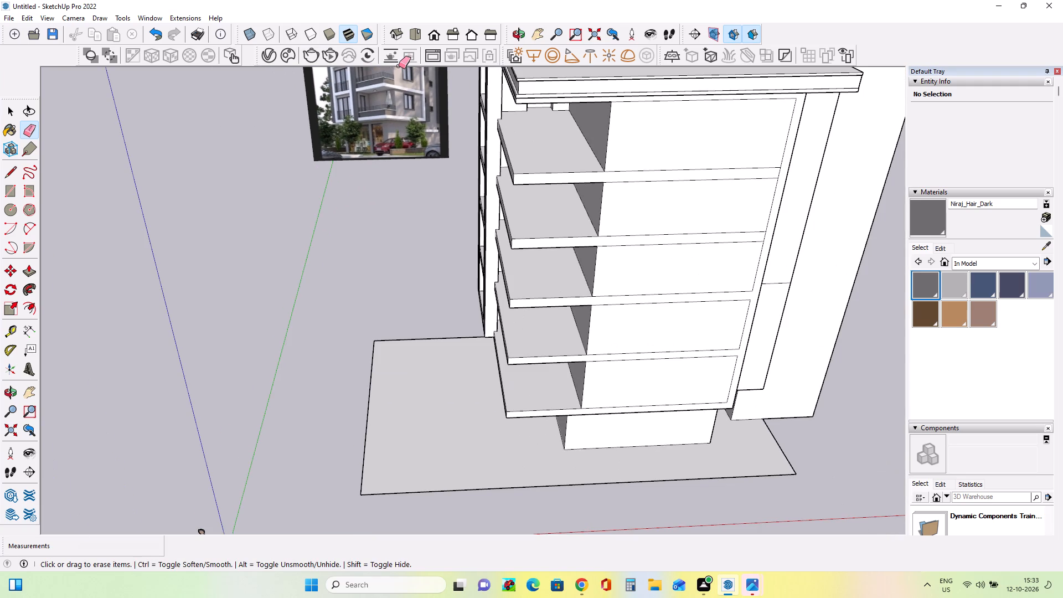
scroll(399, 66, up, 11)
middle_drag(399, 89, 396, 105)
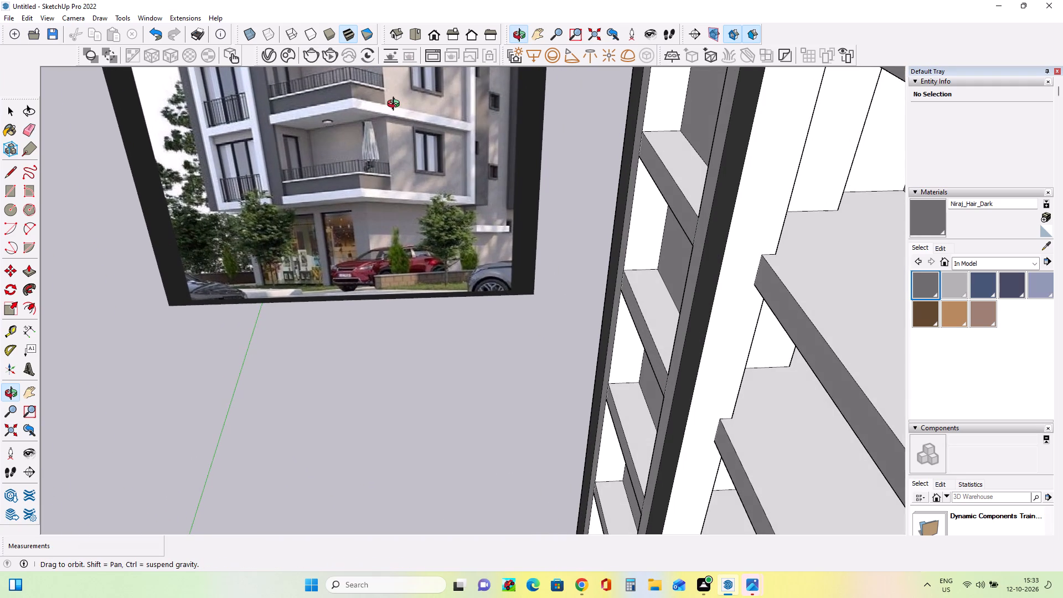
middle_drag(396, 105, 391, 51)
scroll(384, 85, down, 9)
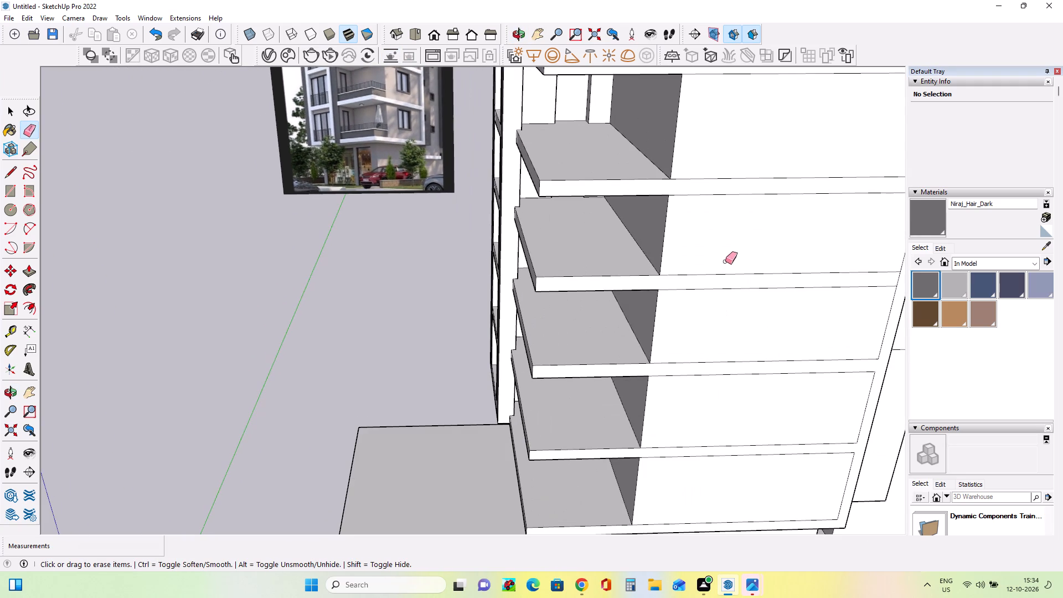
Push the side-wall panels of the second, third and fourth balcony floors from the top inward, the fourth by 3 5/8".
click(23, 274)
click(700, 240)
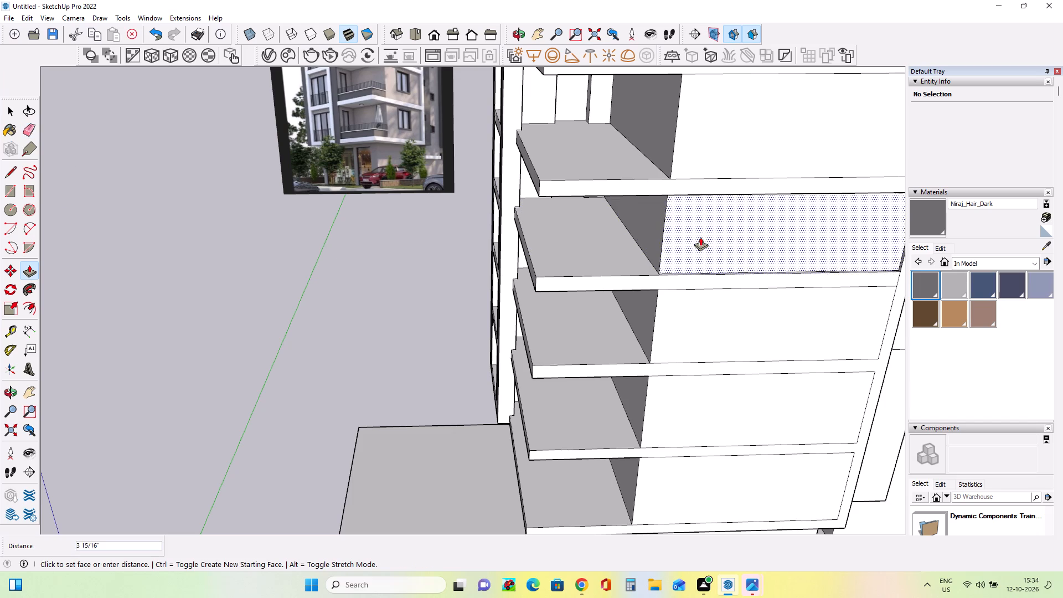
click(699, 235)
click(713, 327)
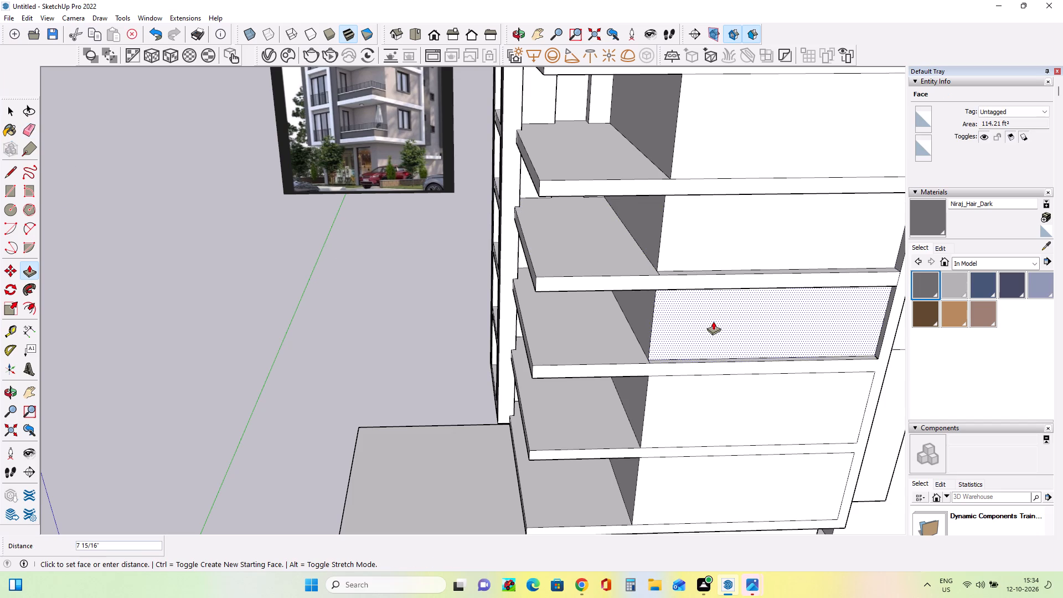
click(713, 321)
click(732, 401)
click(732, 398)
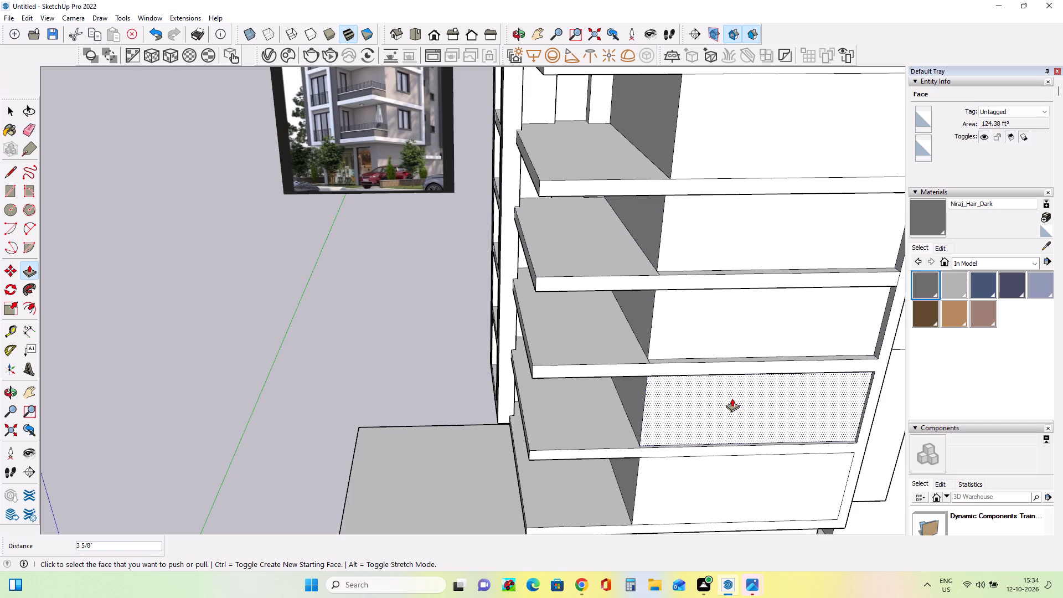
Recess the topmost side-wall panel, deepen the second-lowest one, and push the lowest panel inward 11 1/4".
middle_drag(400, 123, 352, 158)
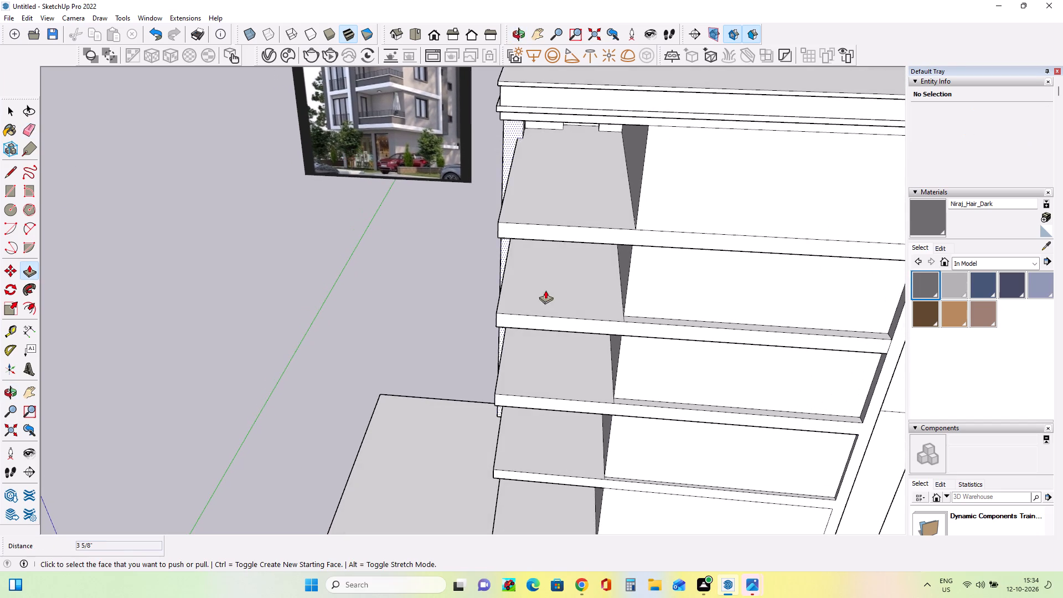
middle_drag(579, 302, 621, 261)
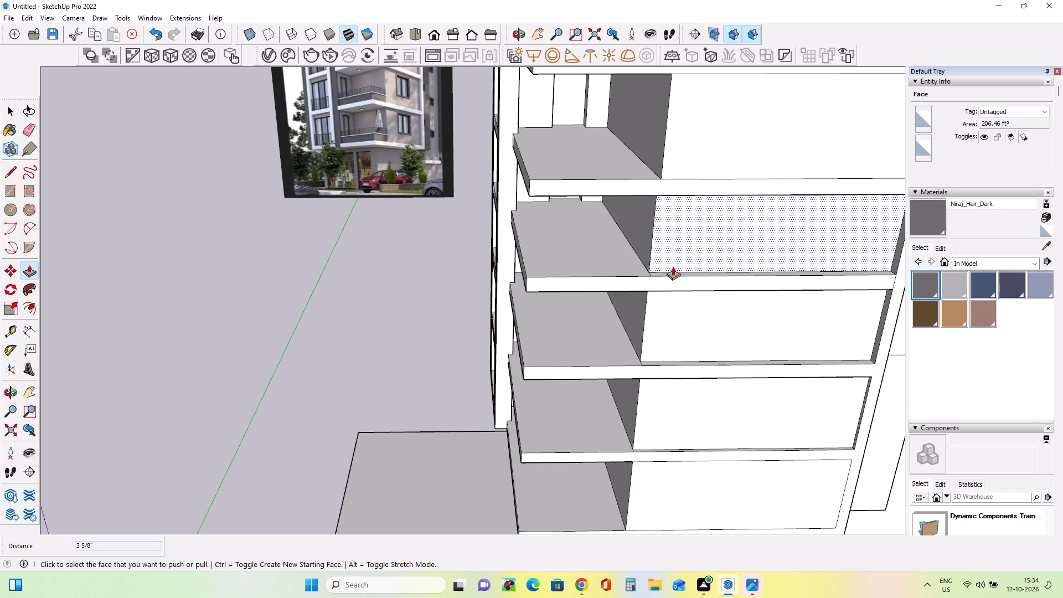
scroll(675, 266, down, 3)
click(682, 182)
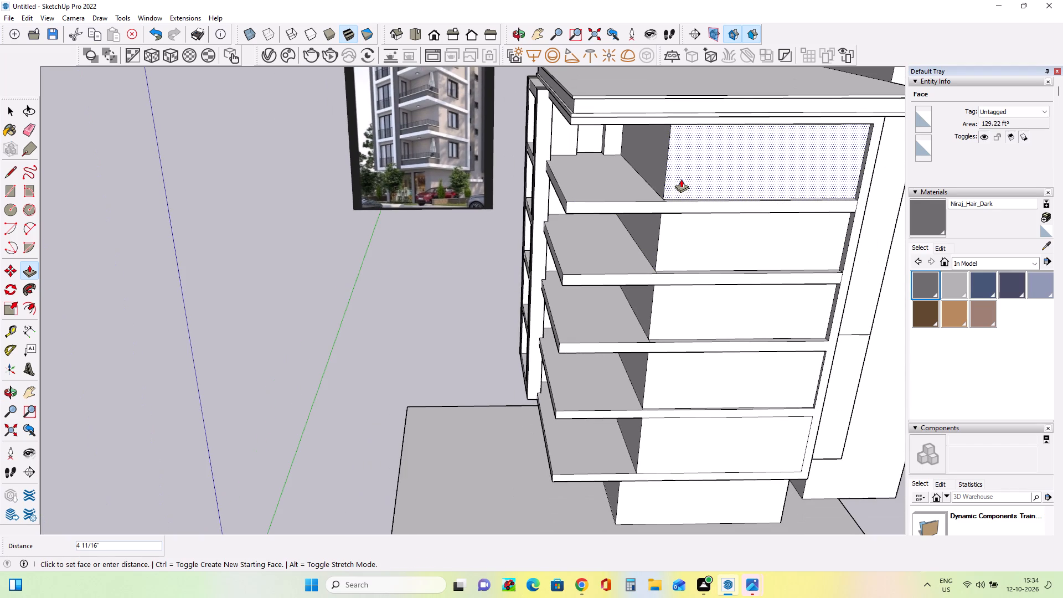
click(681, 179)
click(714, 379)
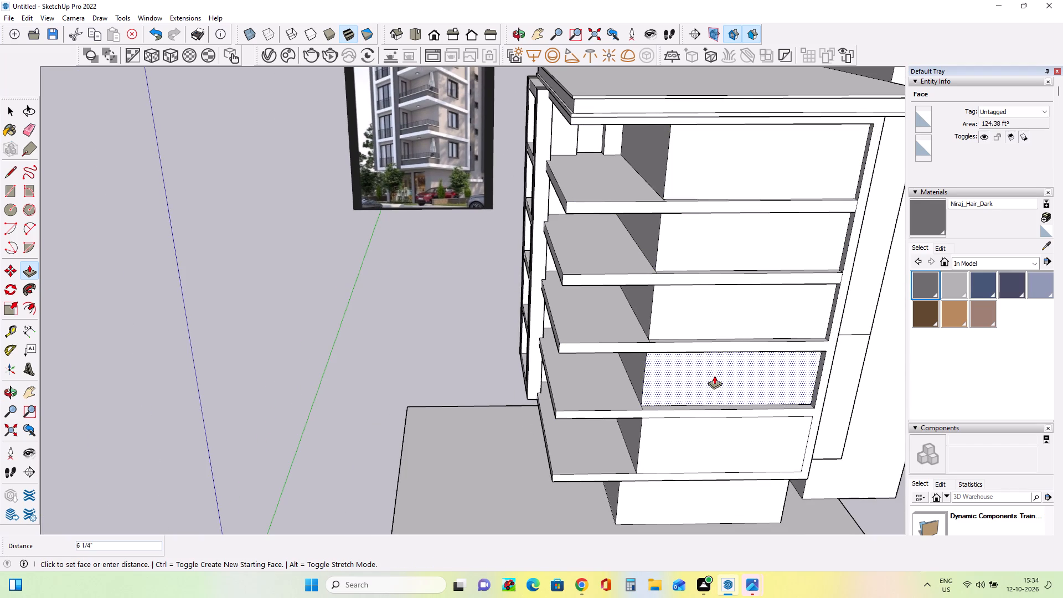
click(714, 375)
click(725, 453)
click(722, 448)
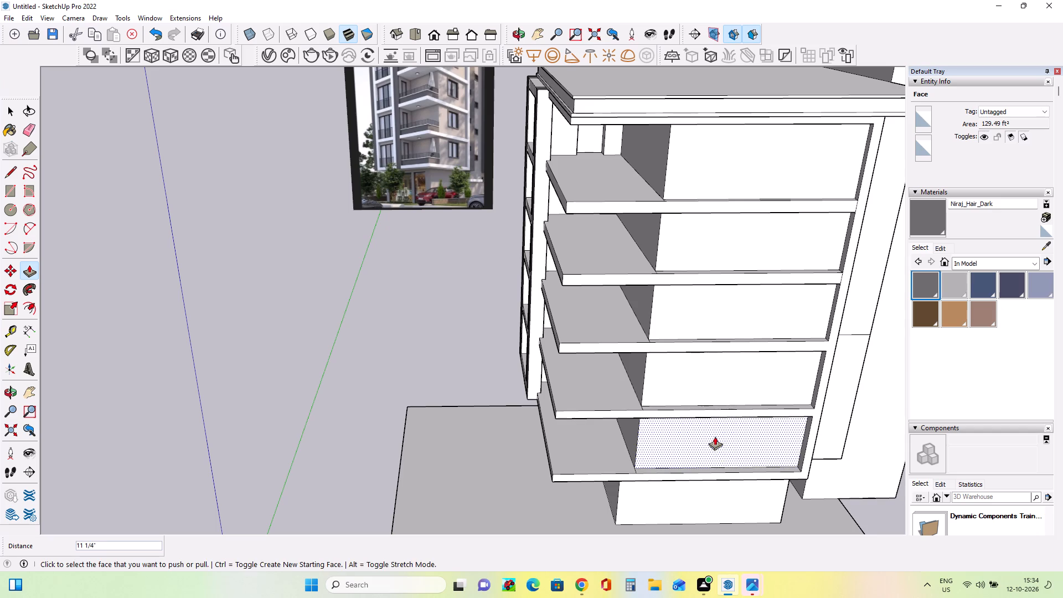
middle_drag(631, 345, 675, 317)
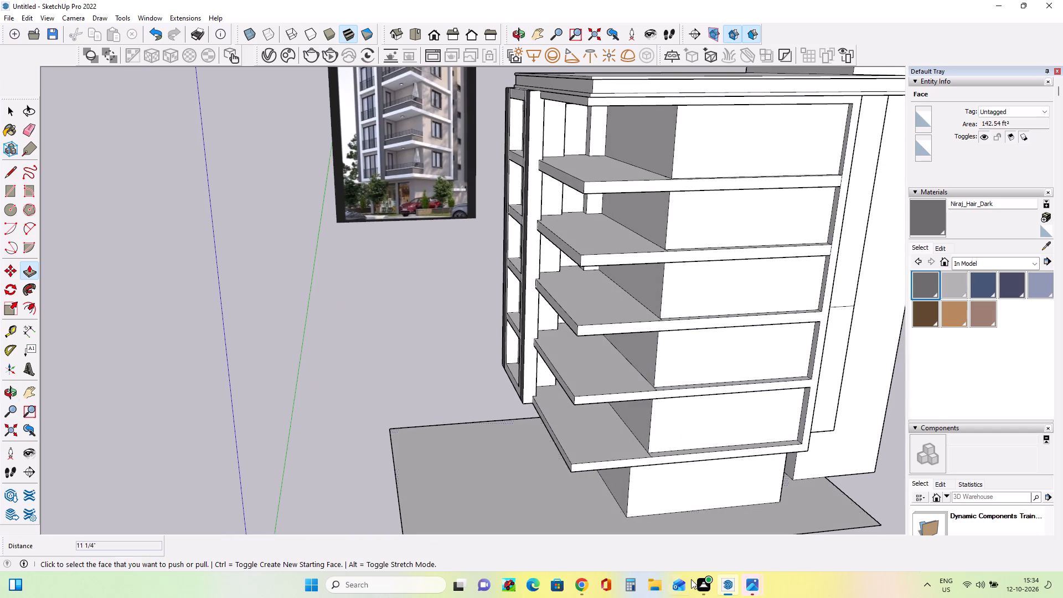
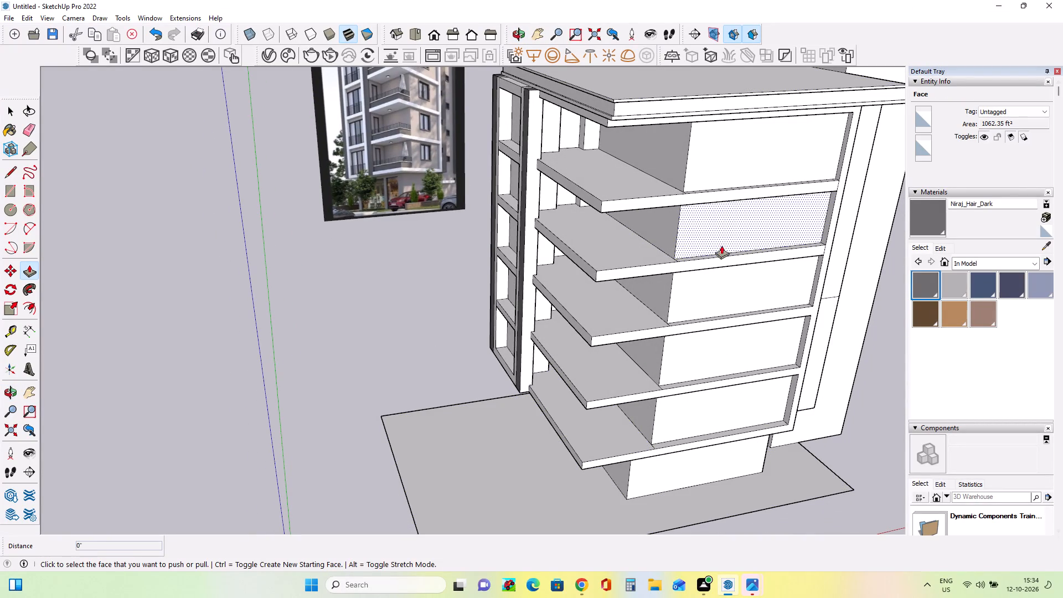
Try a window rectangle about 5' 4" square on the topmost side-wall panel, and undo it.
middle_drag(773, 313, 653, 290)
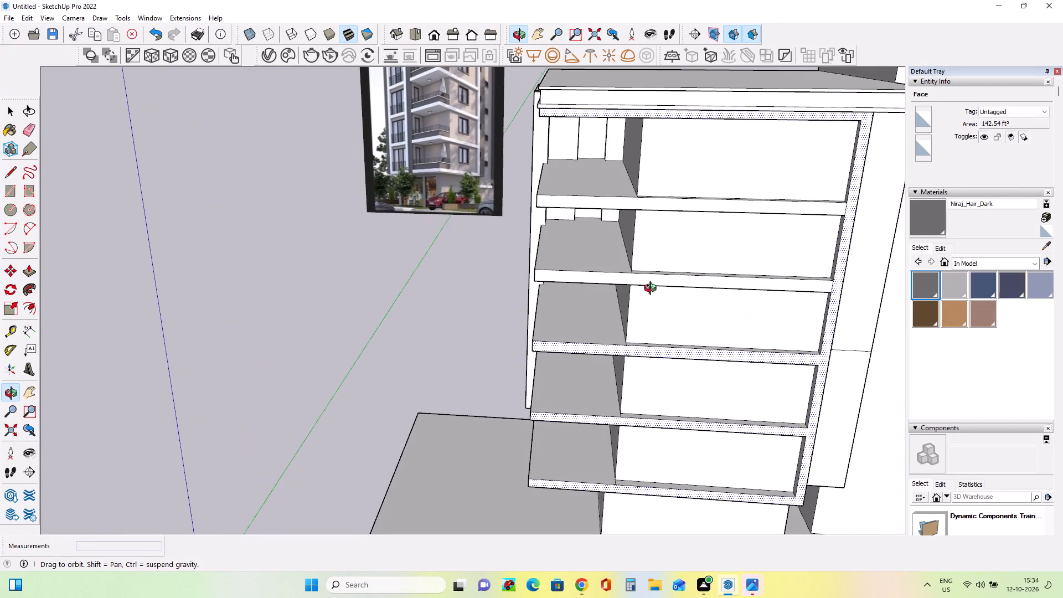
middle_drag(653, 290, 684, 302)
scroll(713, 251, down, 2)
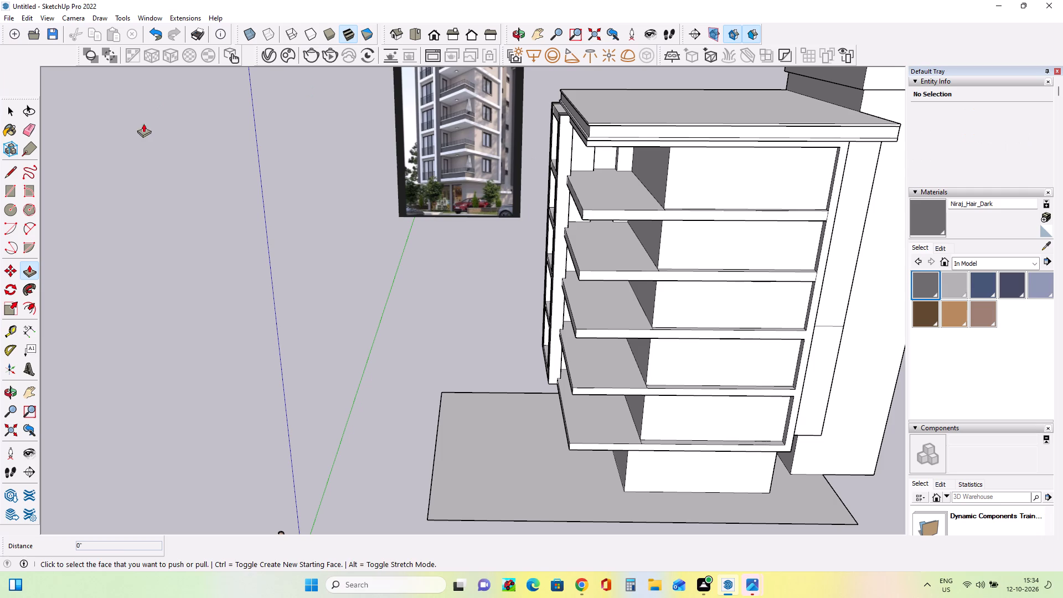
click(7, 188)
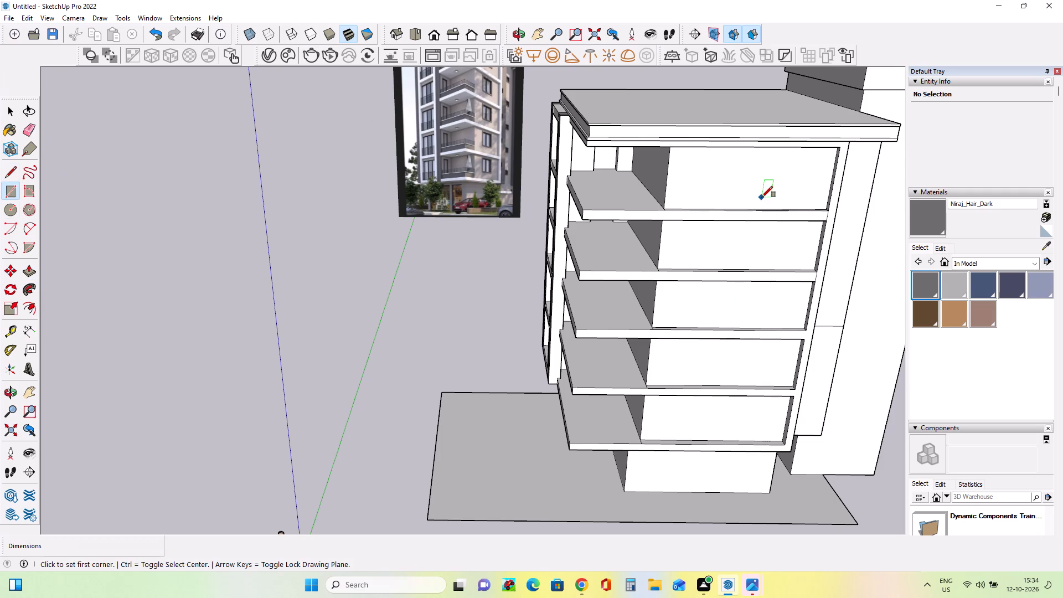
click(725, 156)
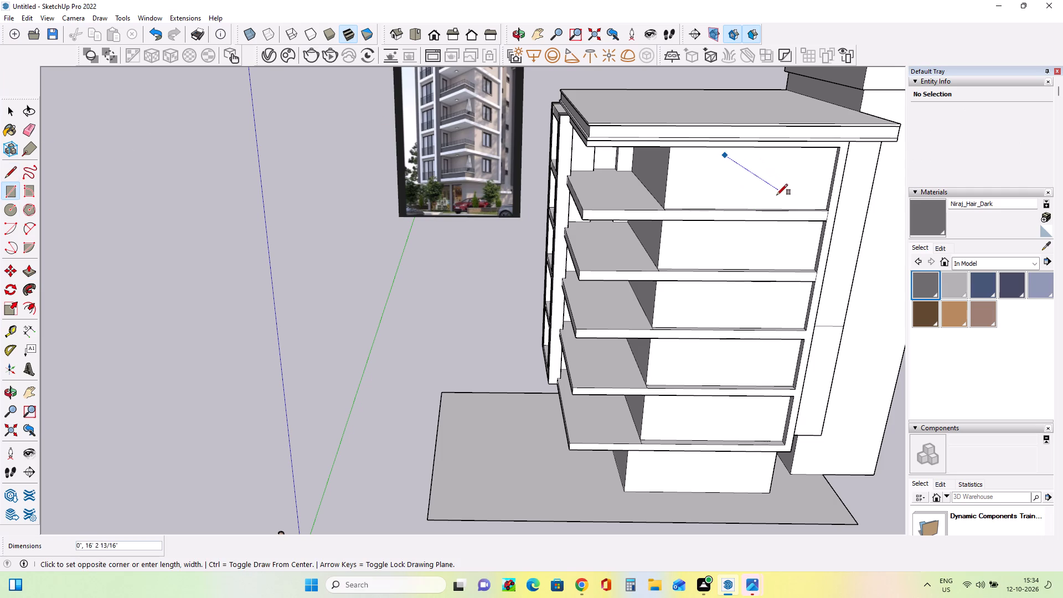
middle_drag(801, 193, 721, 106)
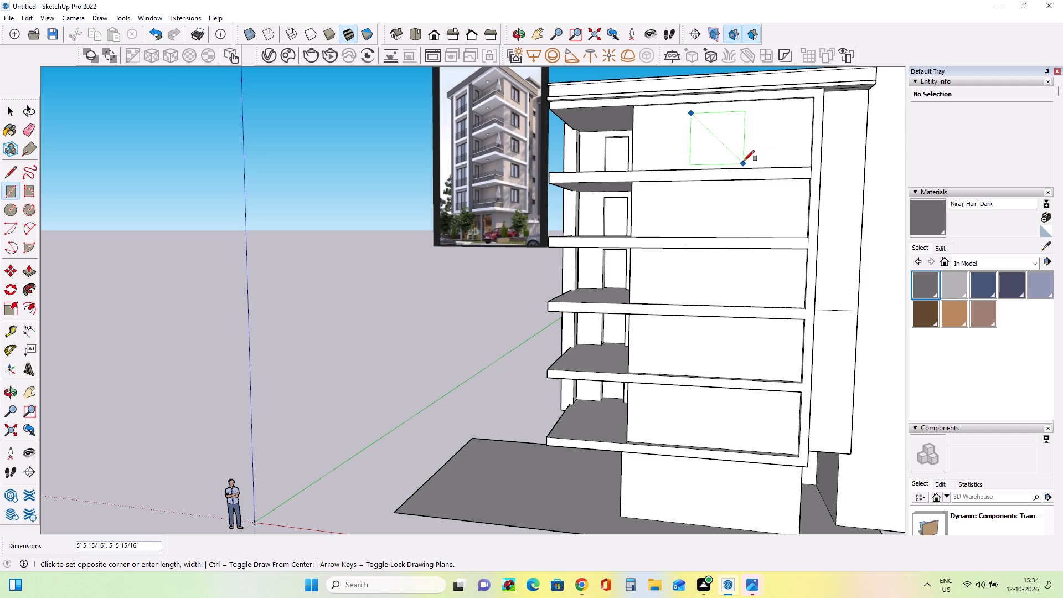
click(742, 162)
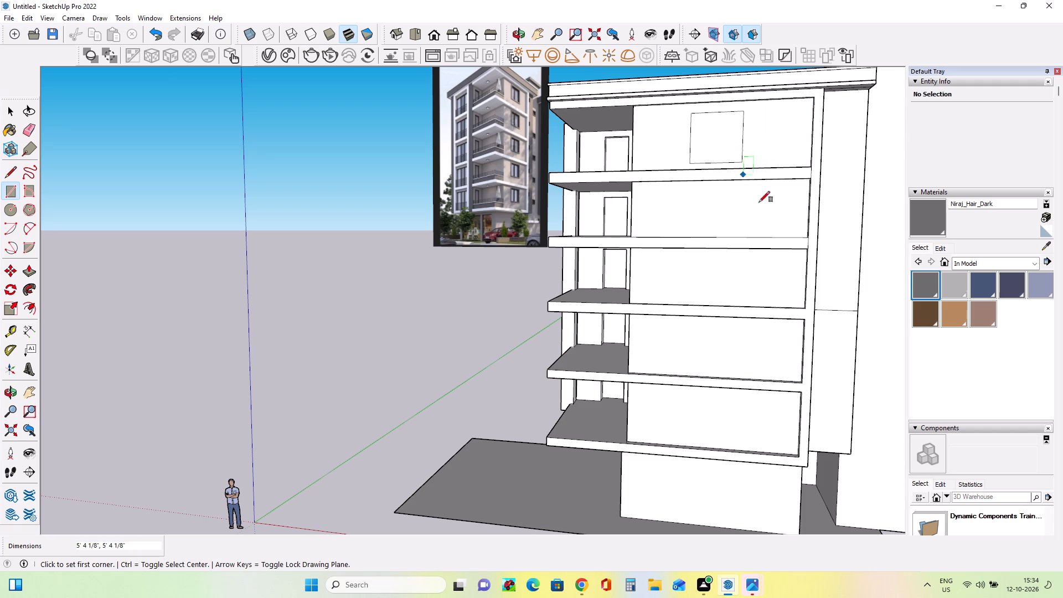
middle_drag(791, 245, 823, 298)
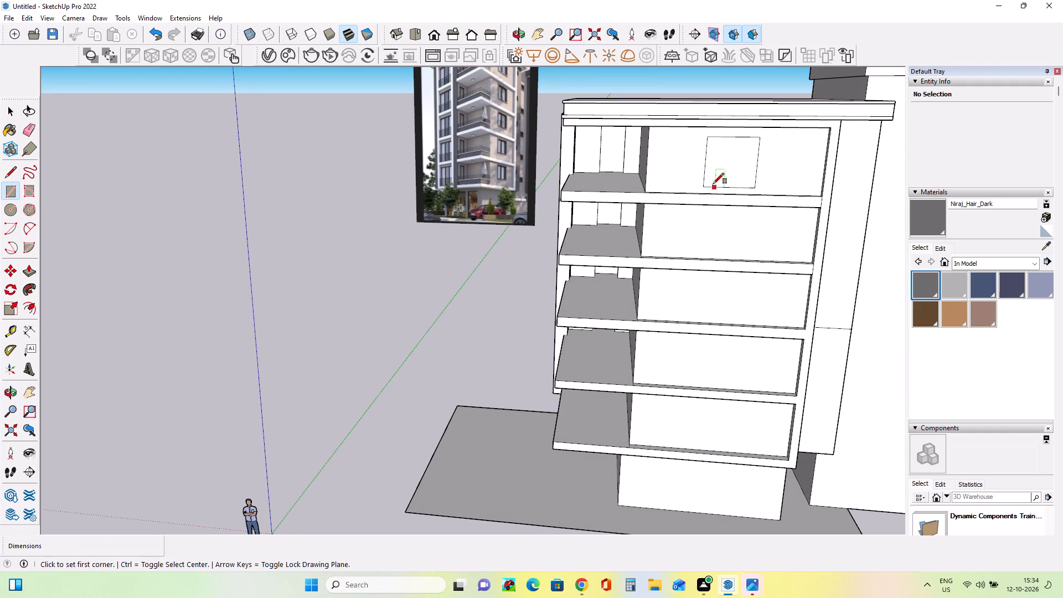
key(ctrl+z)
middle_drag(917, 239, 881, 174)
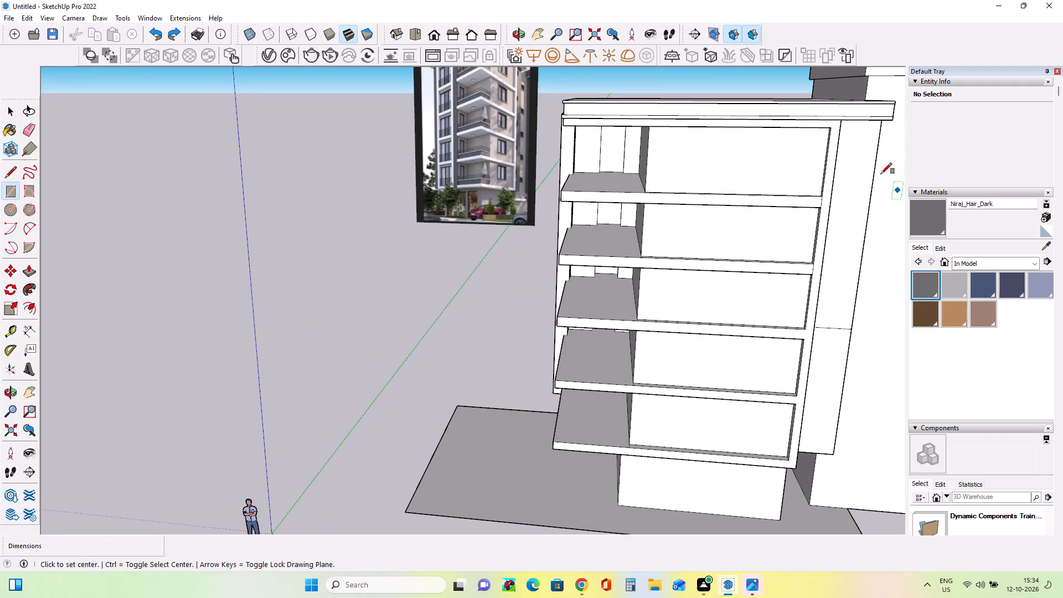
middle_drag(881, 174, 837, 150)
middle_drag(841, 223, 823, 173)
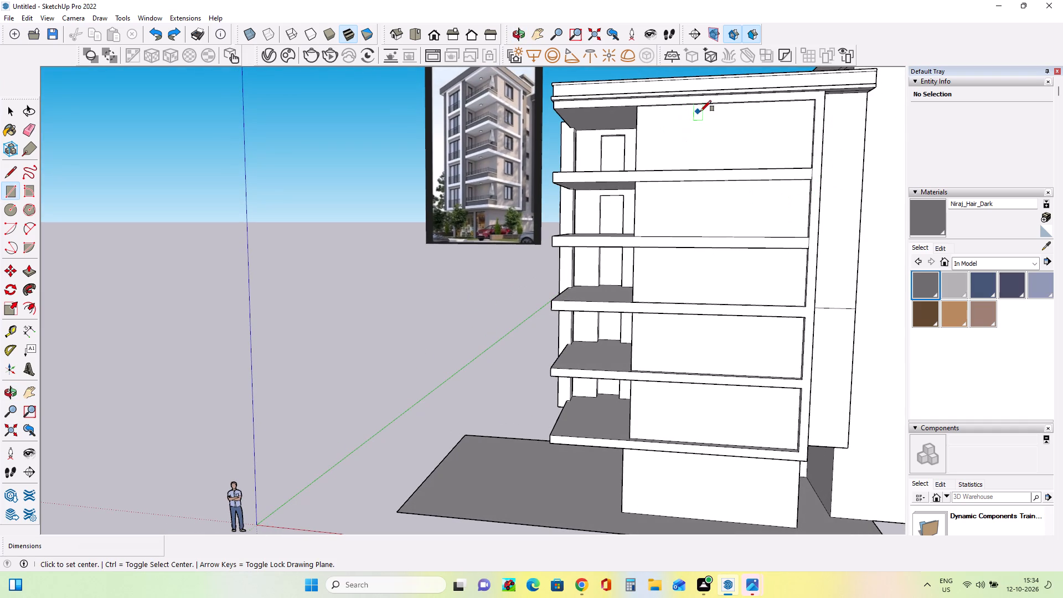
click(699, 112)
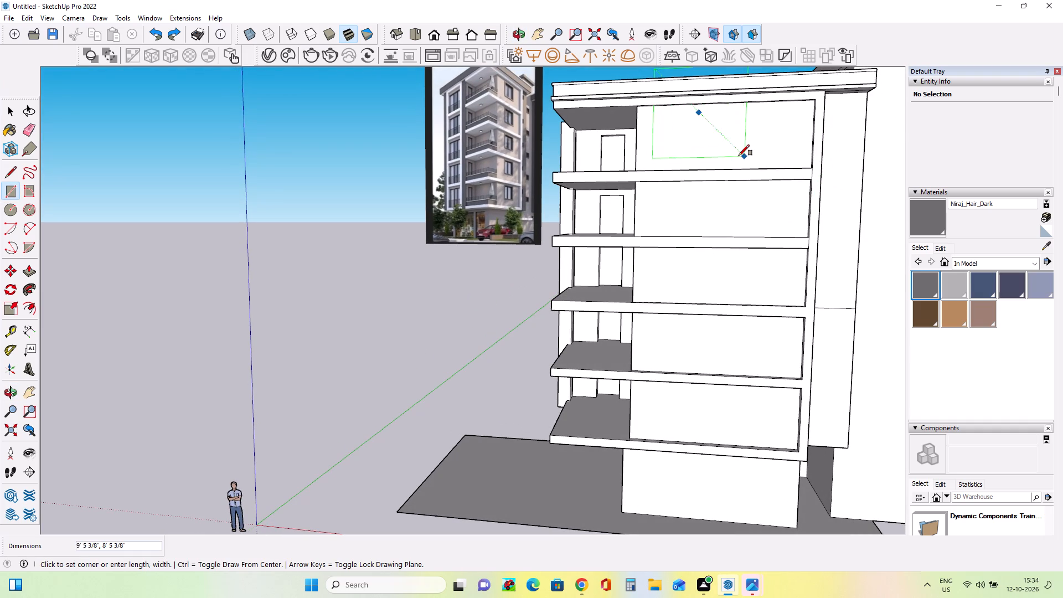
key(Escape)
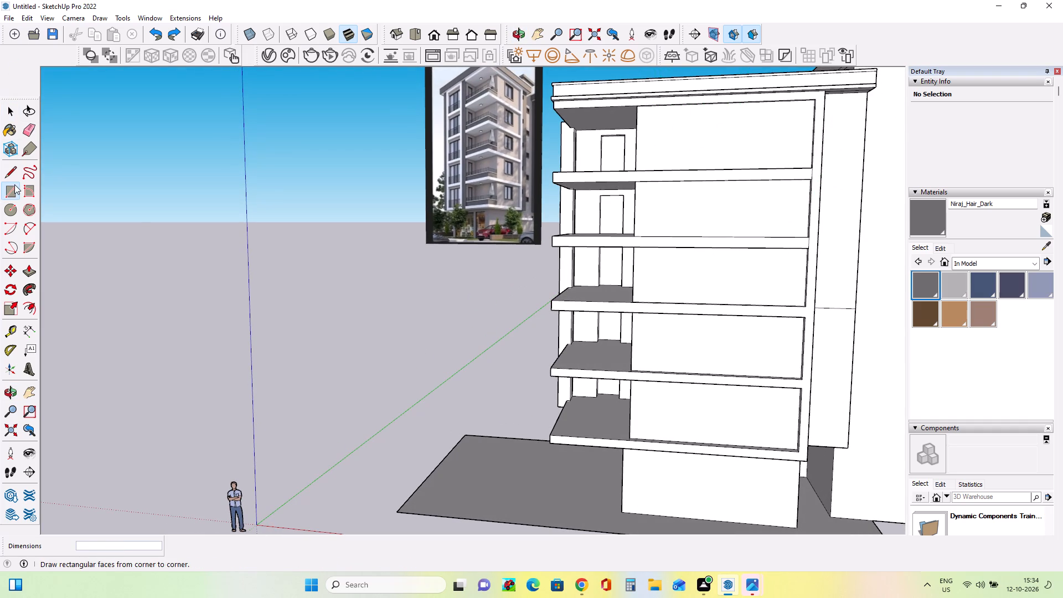
Draw a square window outline about 5' 9" on each side on the topmost side-wall panel.
click(12, 189)
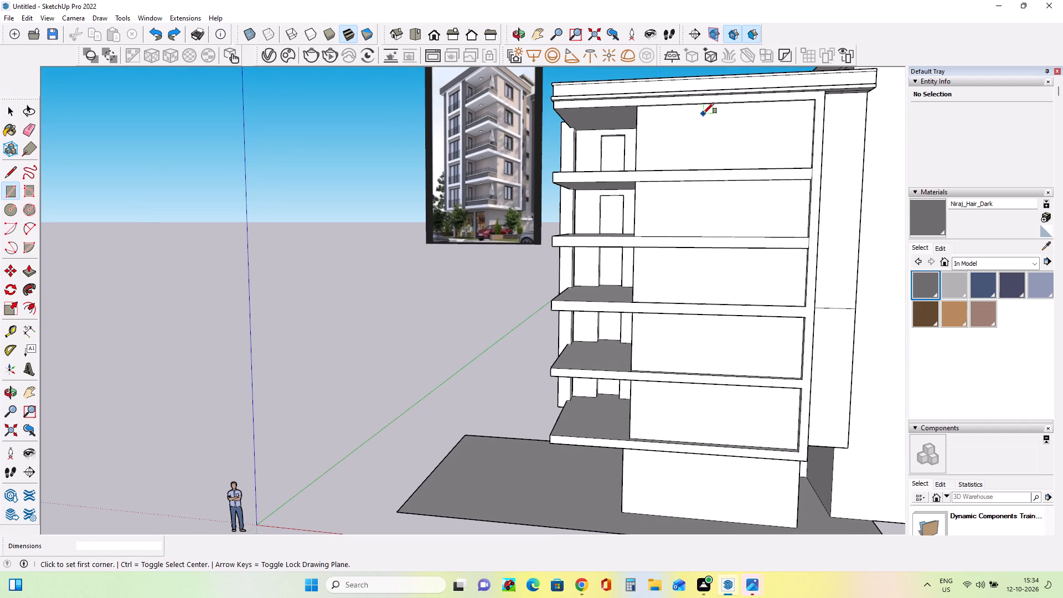
click(701, 111)
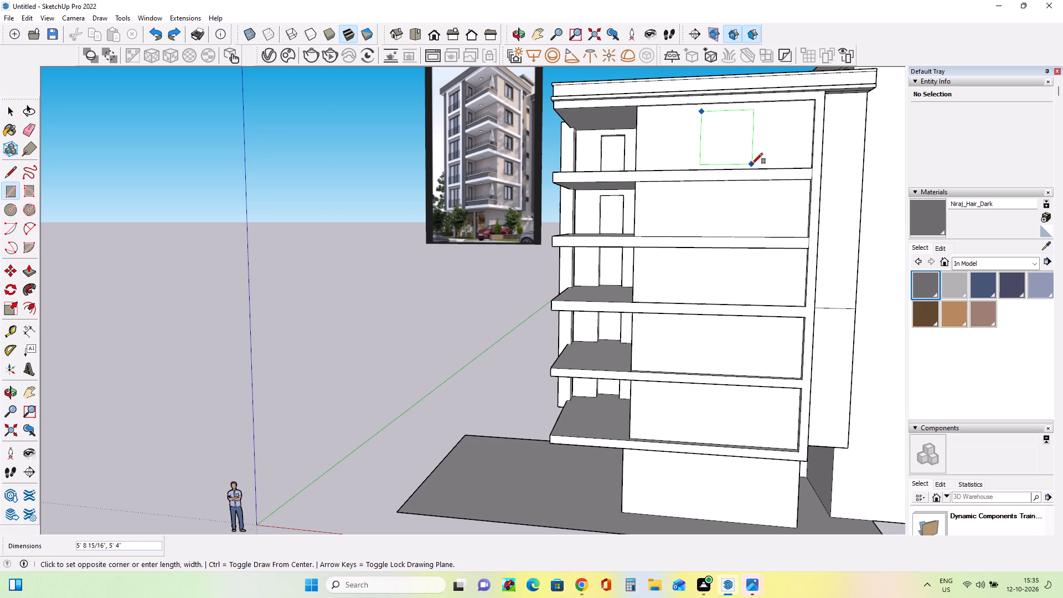
click(752, 164)
Copy the window outline's four edges about 7' 10 5/8" down, resting the copy on the slab of the second panel from the top.
middle_drag(763, 266, 782, 281)
click(7, 113)
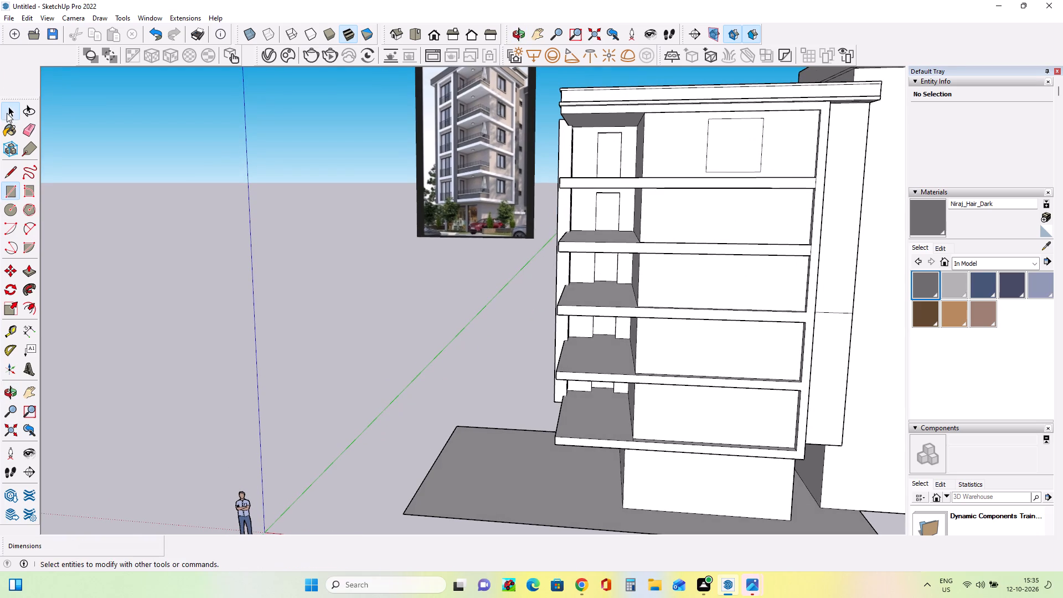
ctrl+click(761, 147)
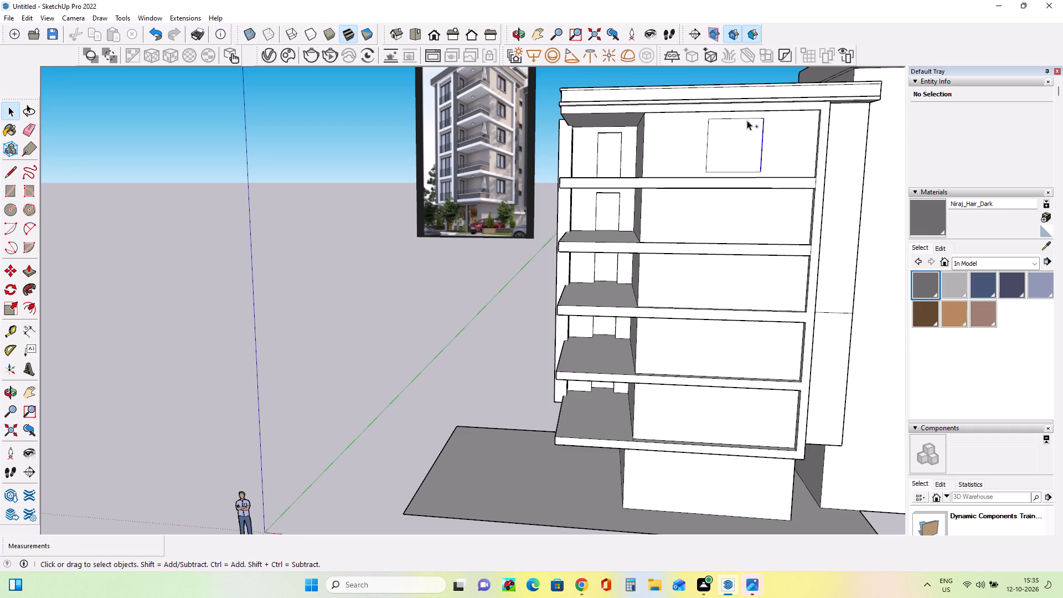
ctrl+click(739, 116)
ctrl+click(730, 120)
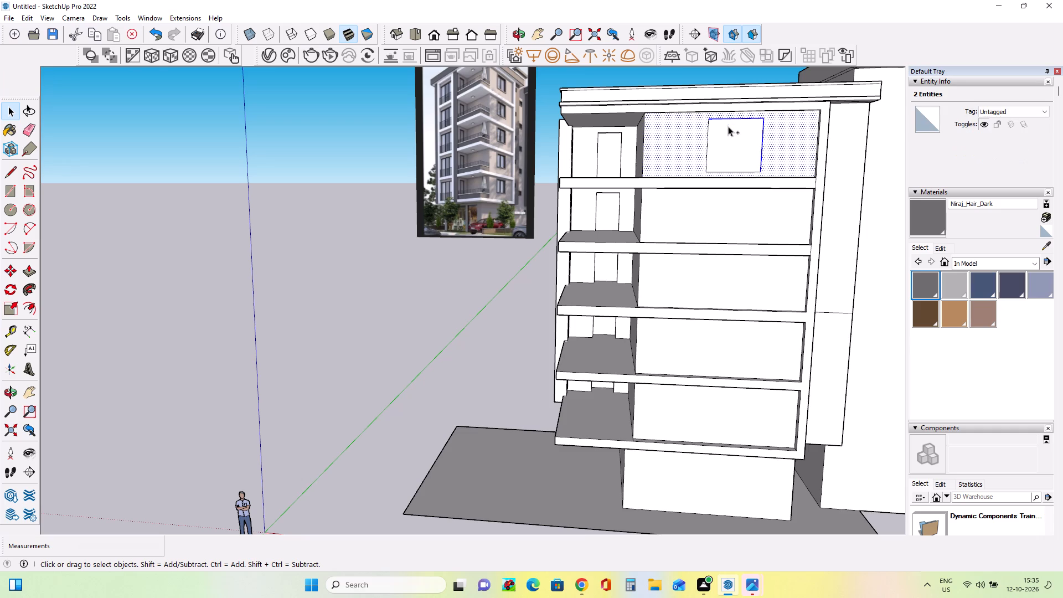
ctrl+click(708, 139)
ctrl+click(725, 170)
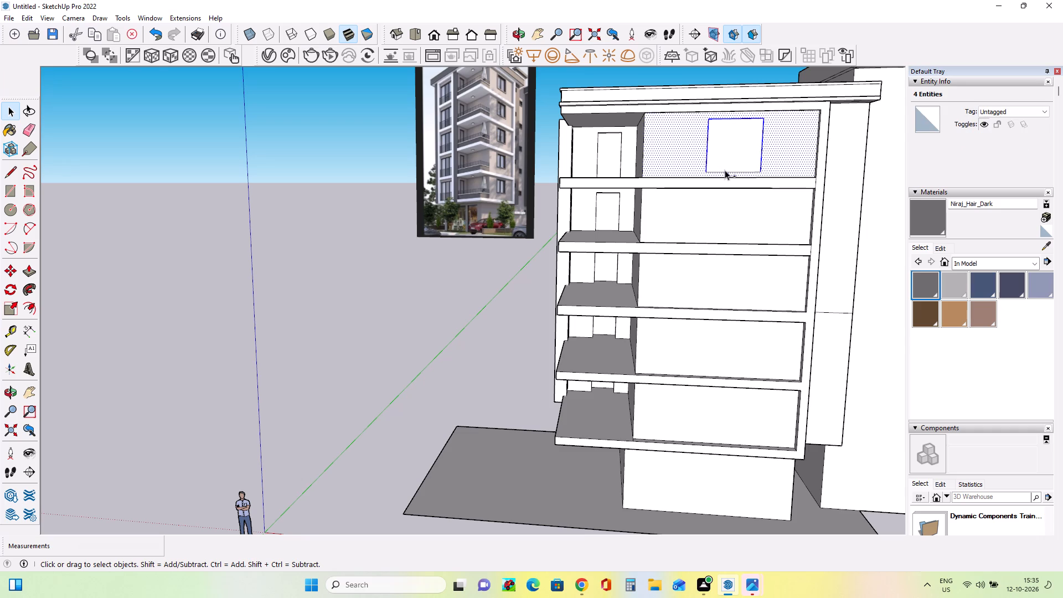
ctrl+click(737, 168)
ctrl+click(738, 171)
shift+click(683, 145)
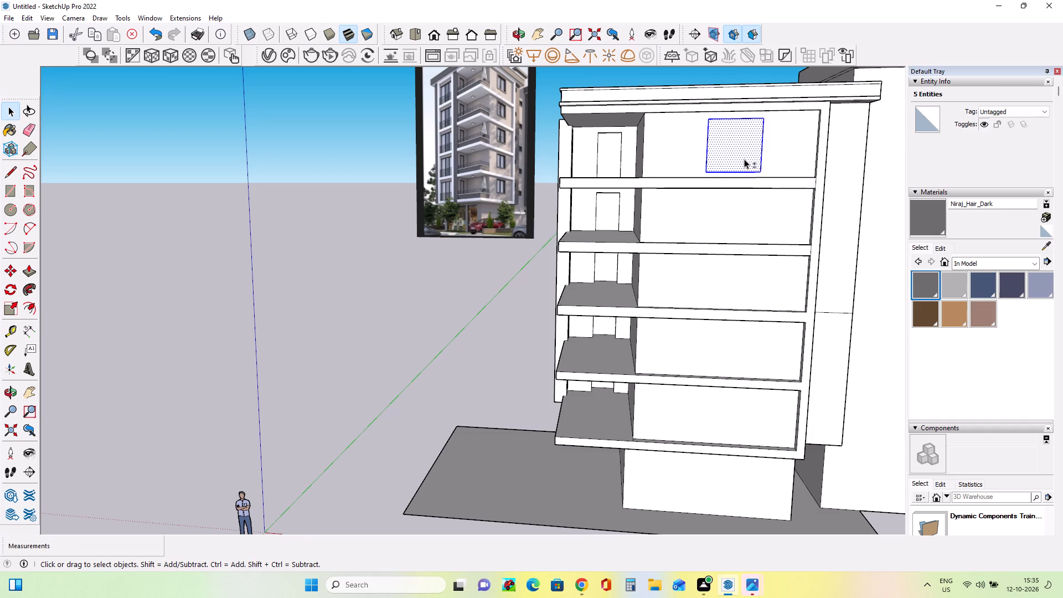
shift+click(744, 159)
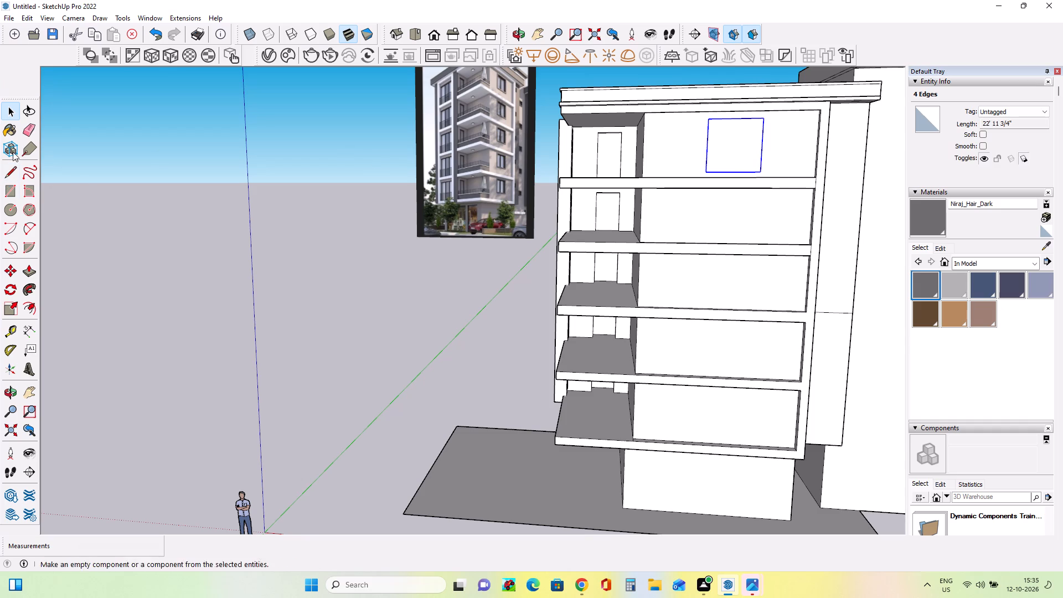
click(17, 275)
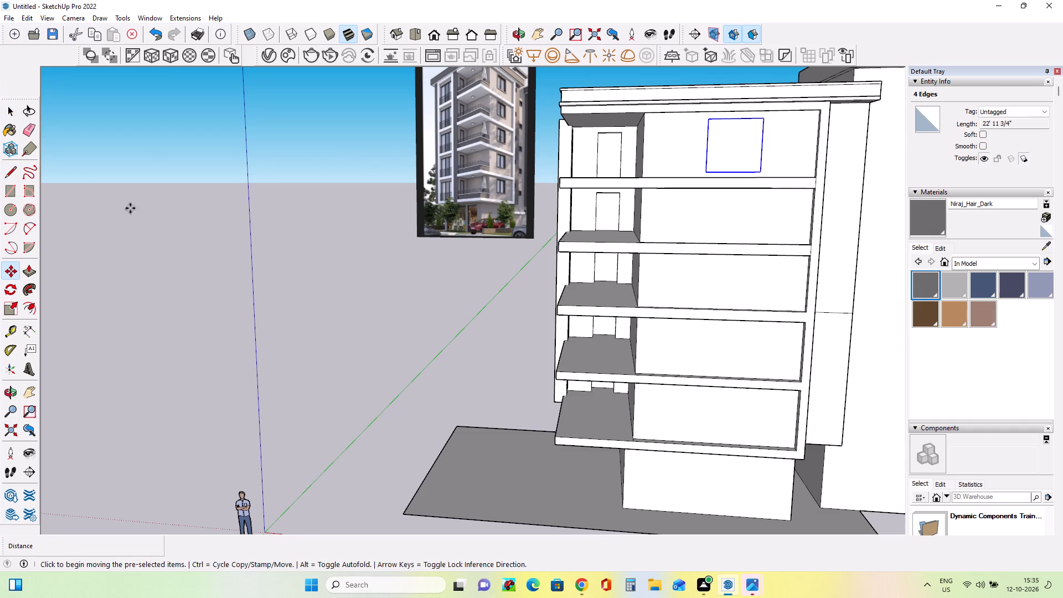
click(710, 173)
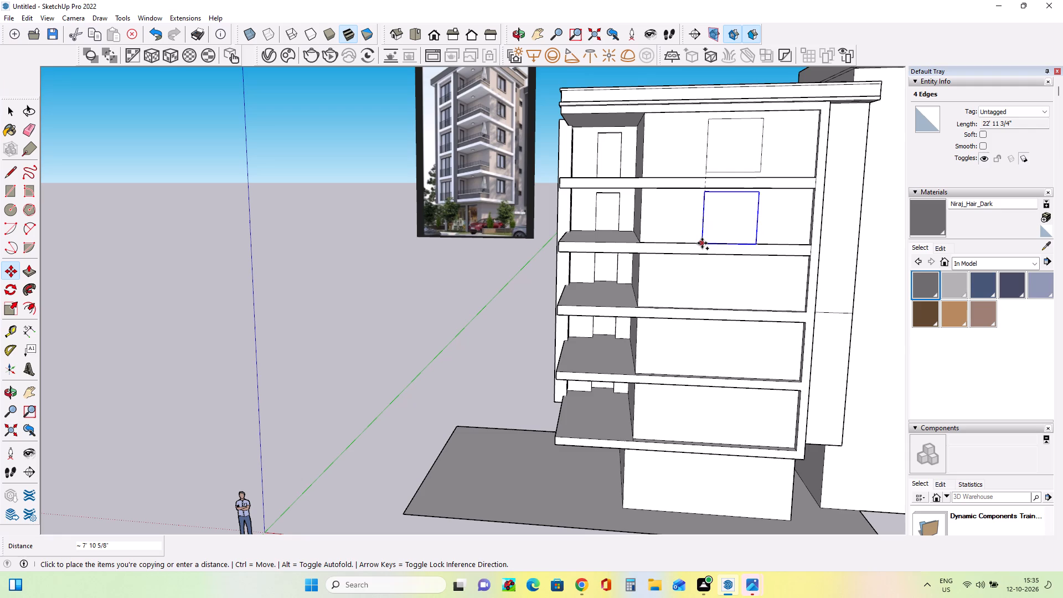
click(704, 243)
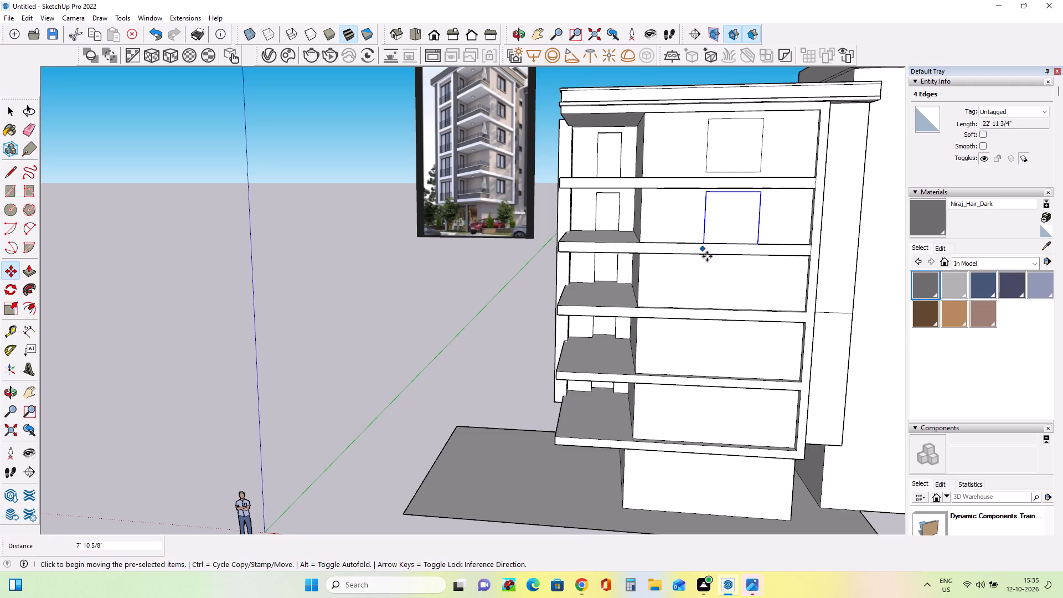
Copy the second panel's three window edges straight down about 7' 5" onto the third side-wall panel.
middle_drag(756, 265, 776, 271)
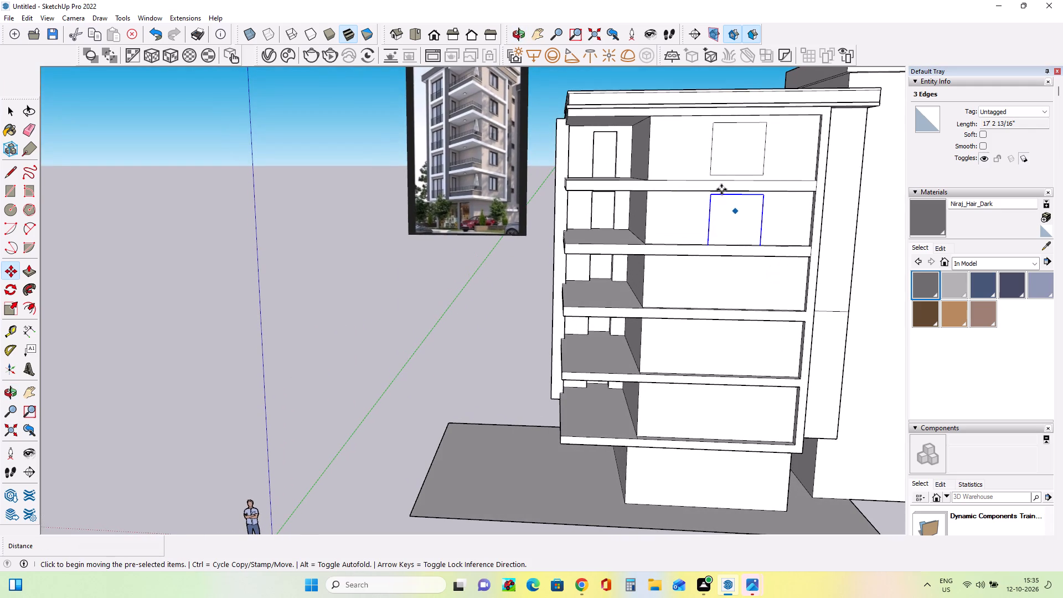
scroll(737, 254, up, 7)
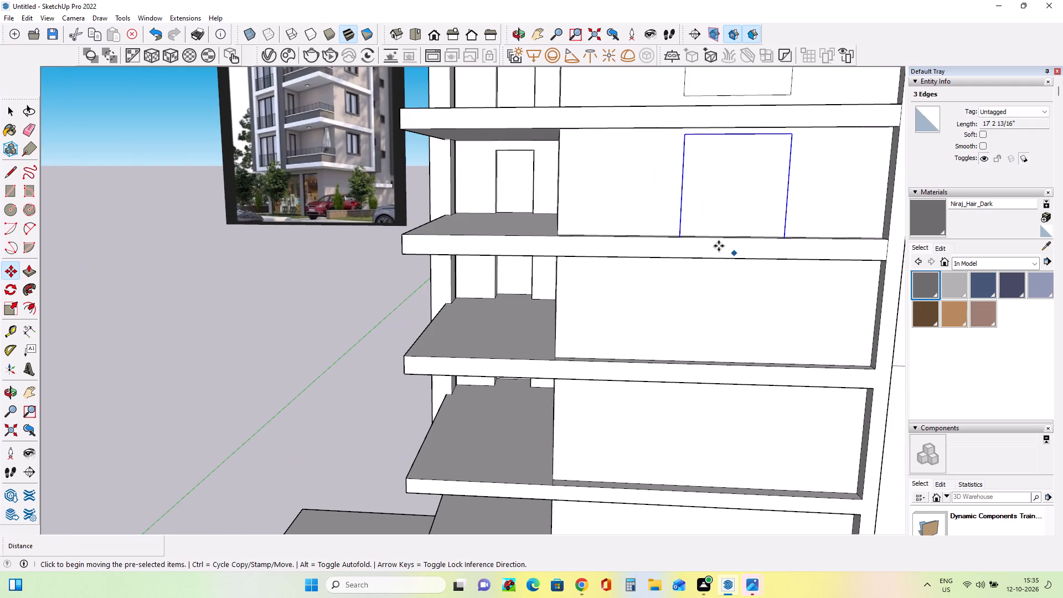
click(682, 236)
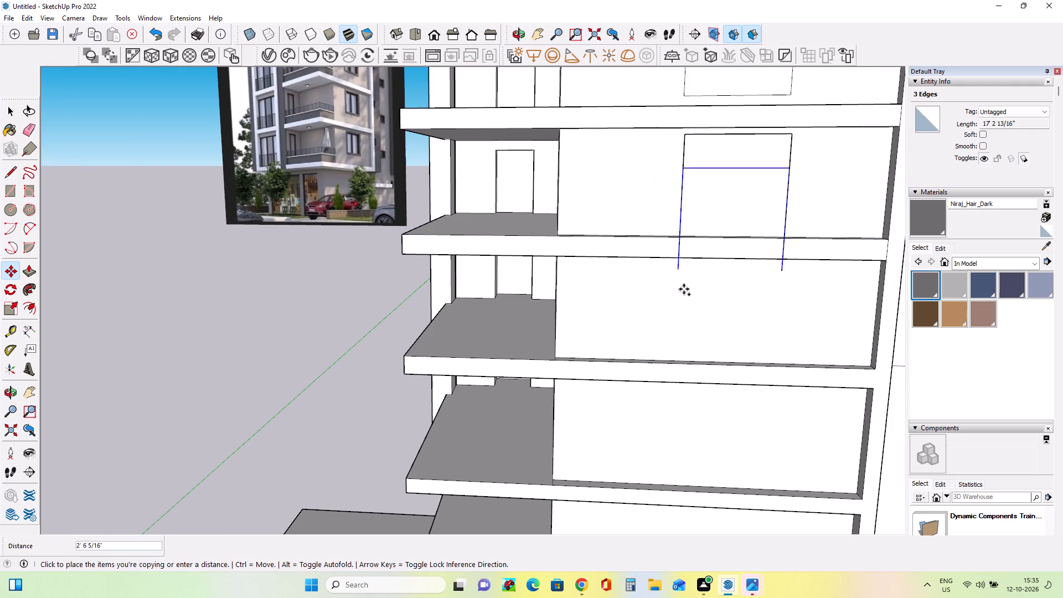
click(672, 366)
Copy the third panel's window edges down about 7' 2 15/16" onto the fourth side-wall panel from the top.
middle_drag(757, 333, 751, 300)
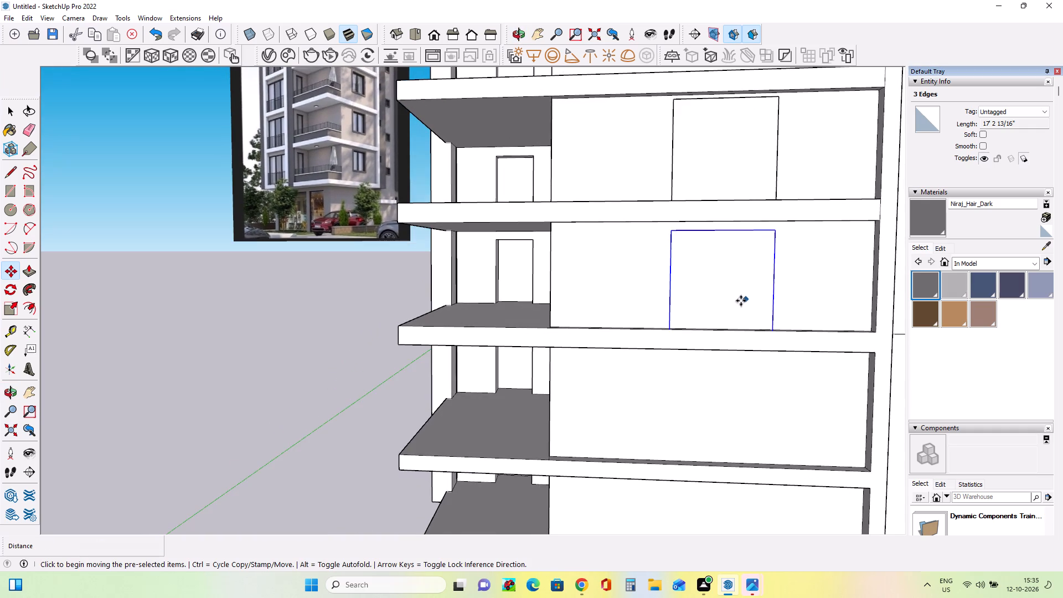
scroll(720, 246, down, 2)
middle_drag(718, 218, 724, 244)
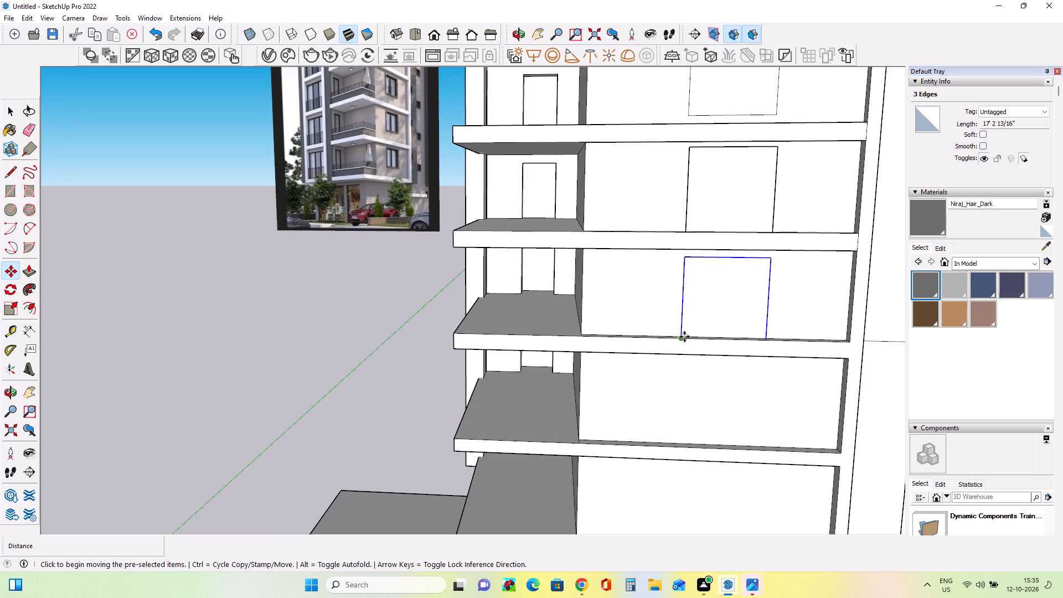
click(684, 337)
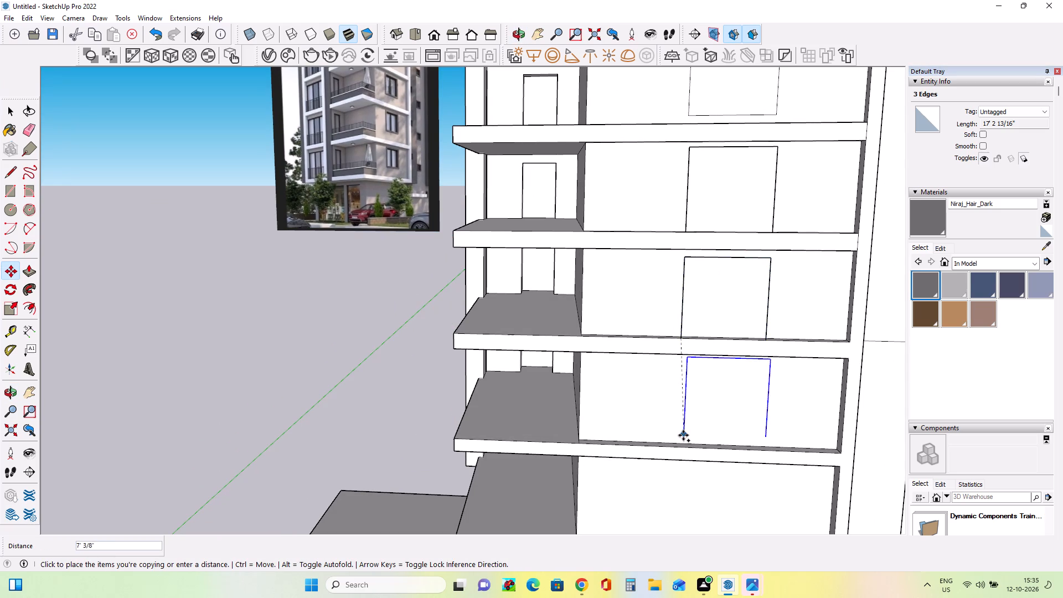
click(682, 438)
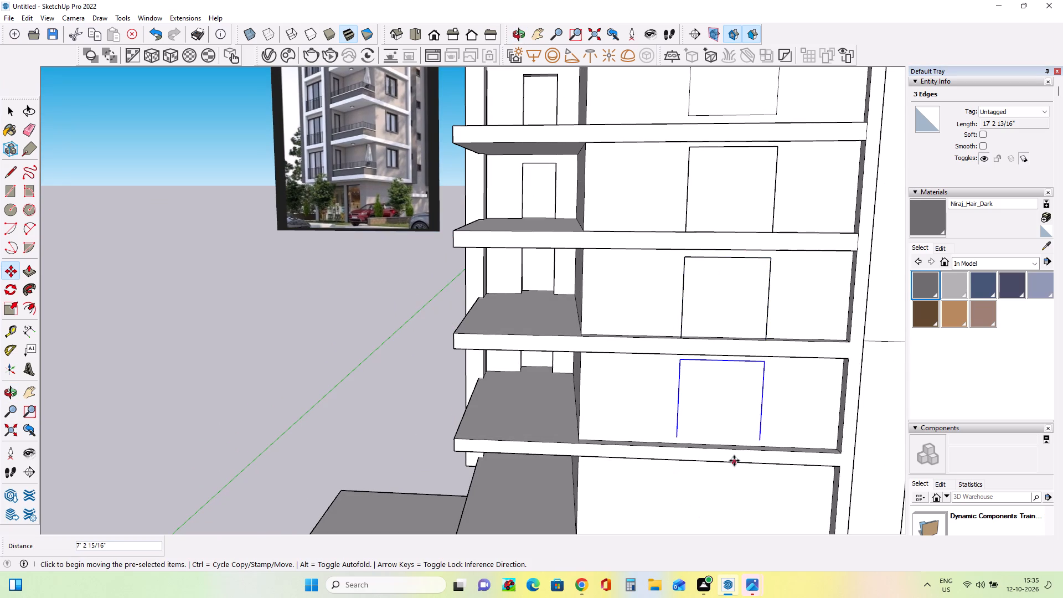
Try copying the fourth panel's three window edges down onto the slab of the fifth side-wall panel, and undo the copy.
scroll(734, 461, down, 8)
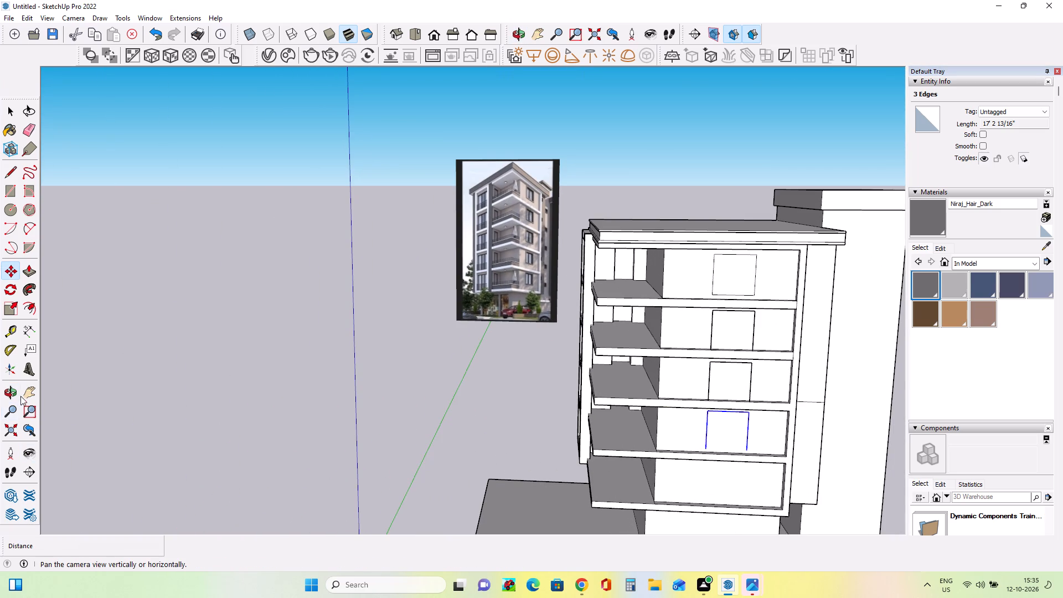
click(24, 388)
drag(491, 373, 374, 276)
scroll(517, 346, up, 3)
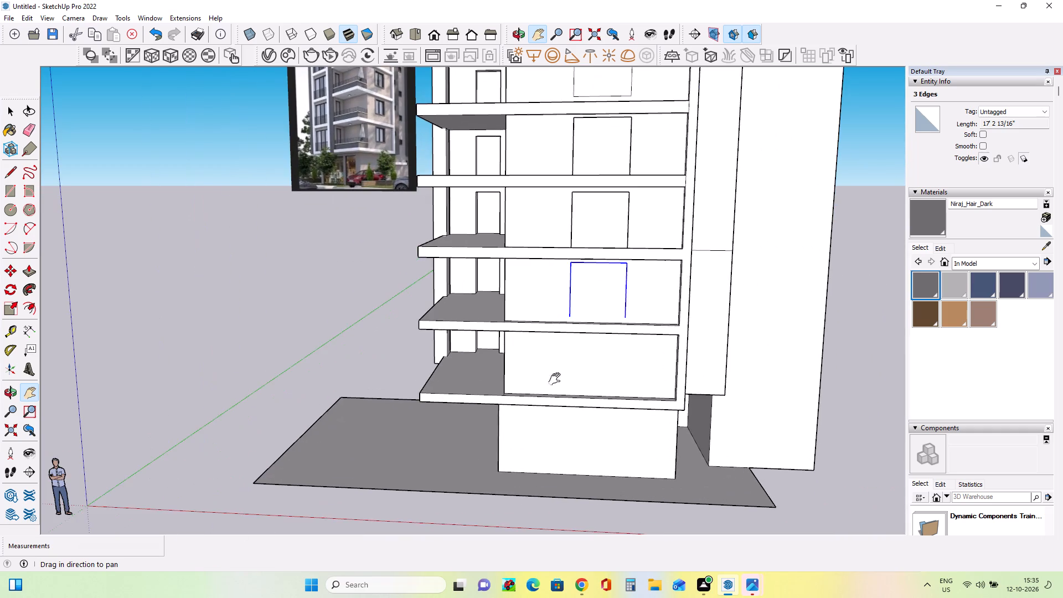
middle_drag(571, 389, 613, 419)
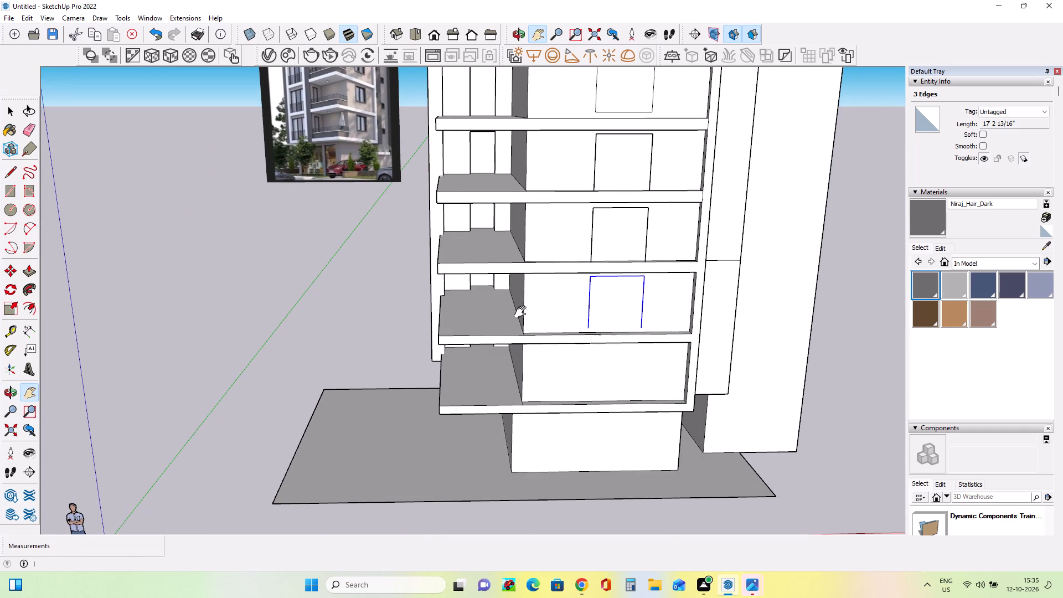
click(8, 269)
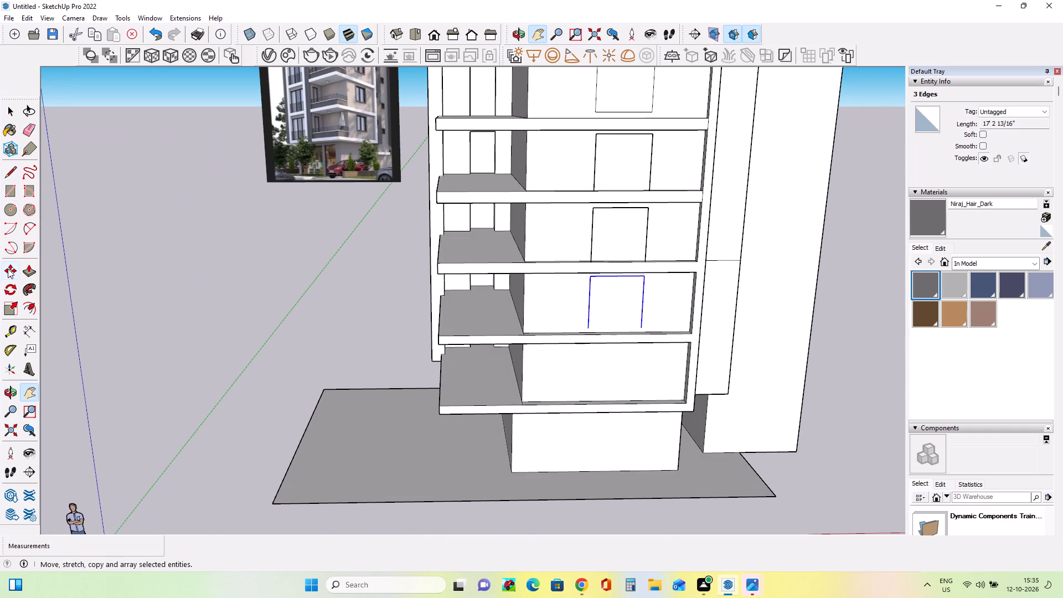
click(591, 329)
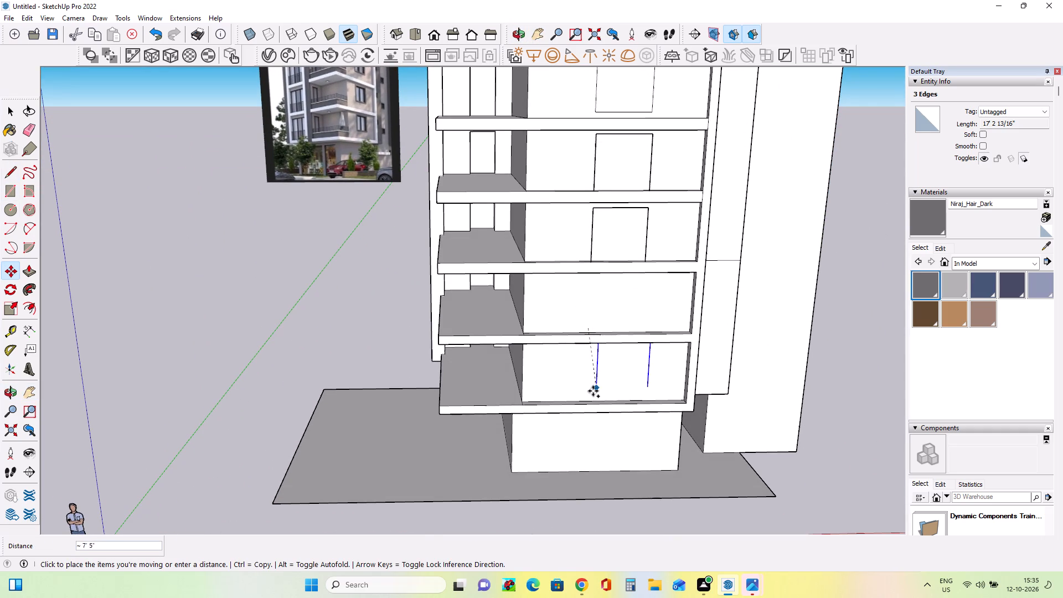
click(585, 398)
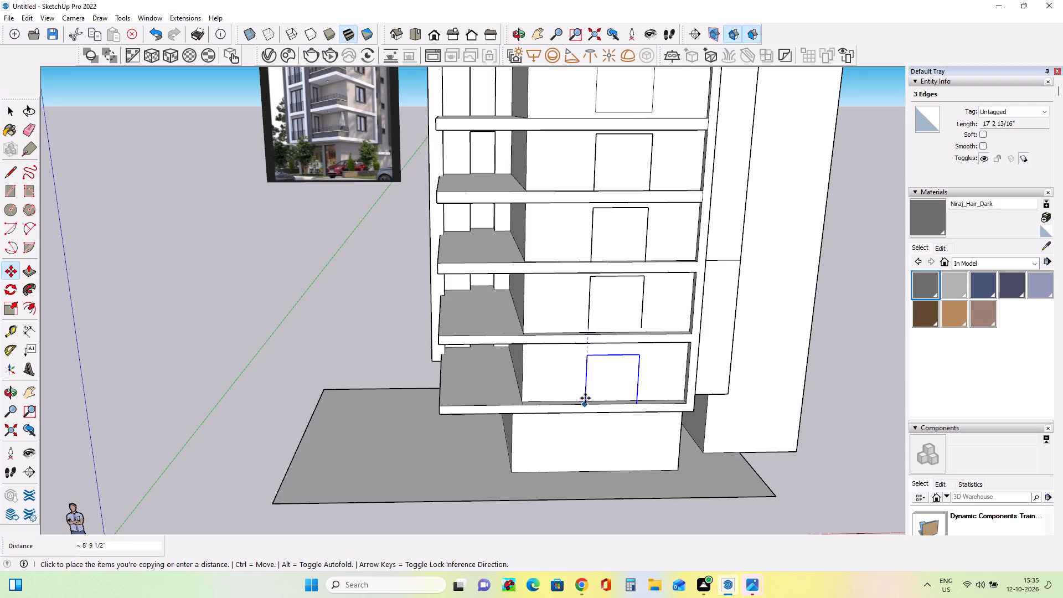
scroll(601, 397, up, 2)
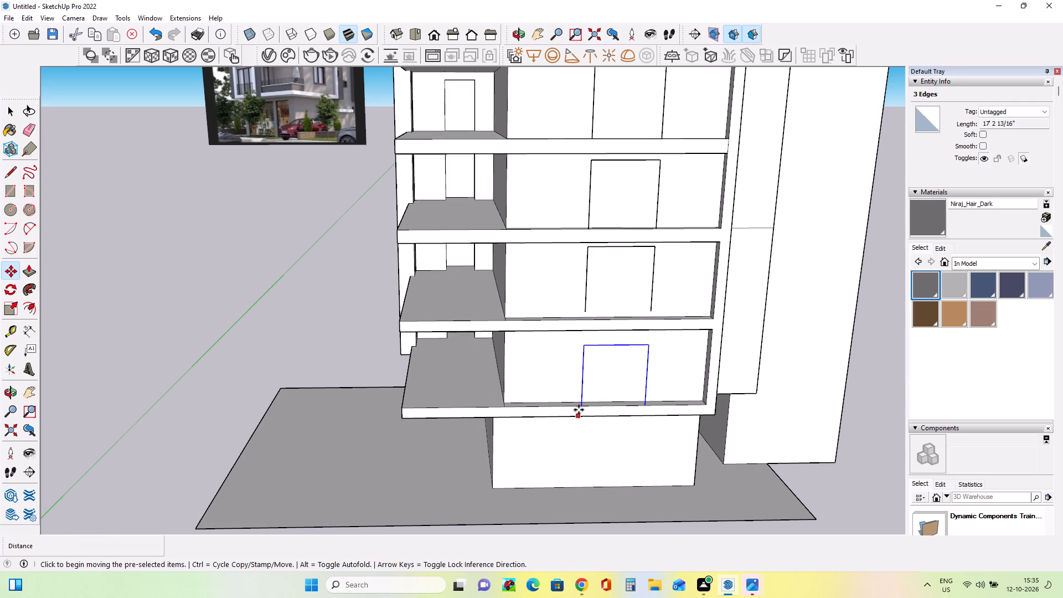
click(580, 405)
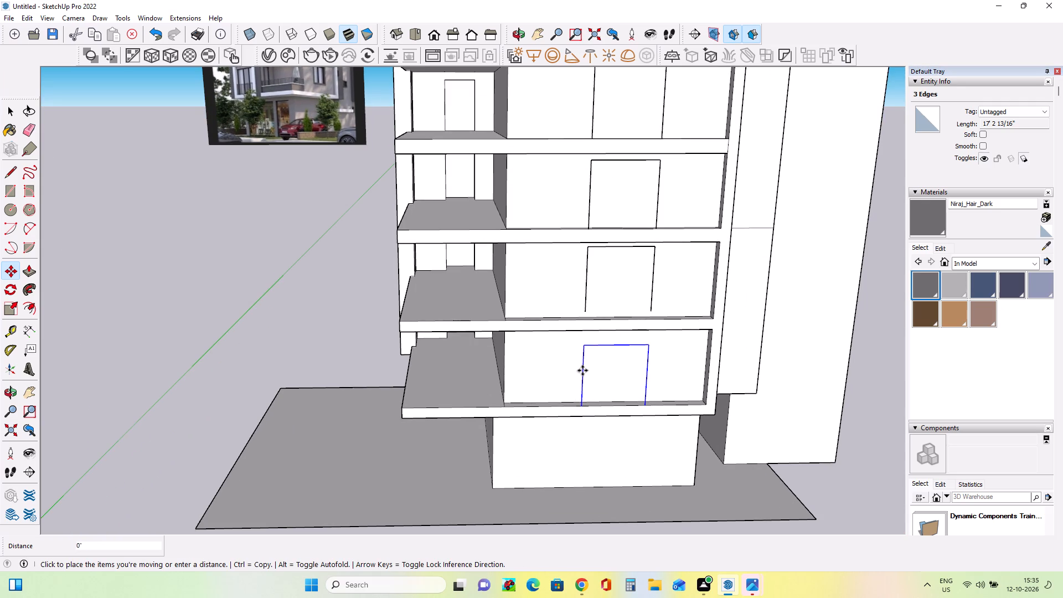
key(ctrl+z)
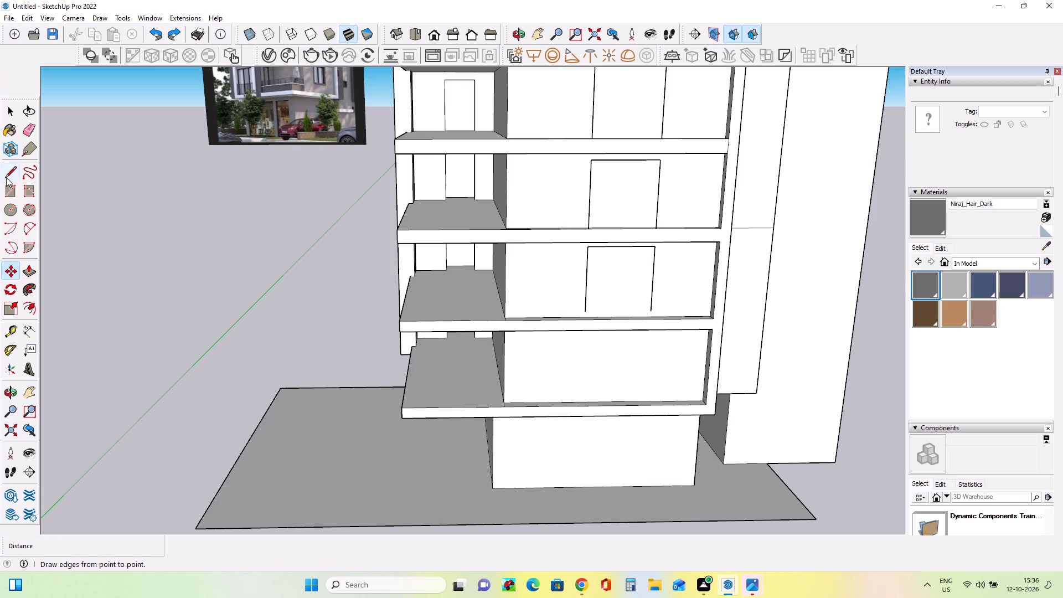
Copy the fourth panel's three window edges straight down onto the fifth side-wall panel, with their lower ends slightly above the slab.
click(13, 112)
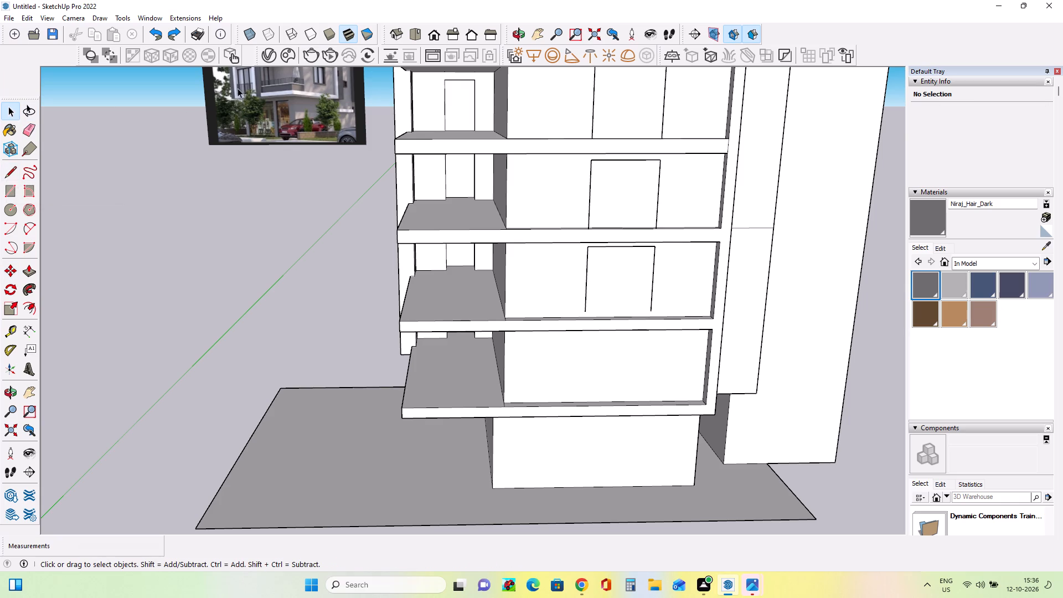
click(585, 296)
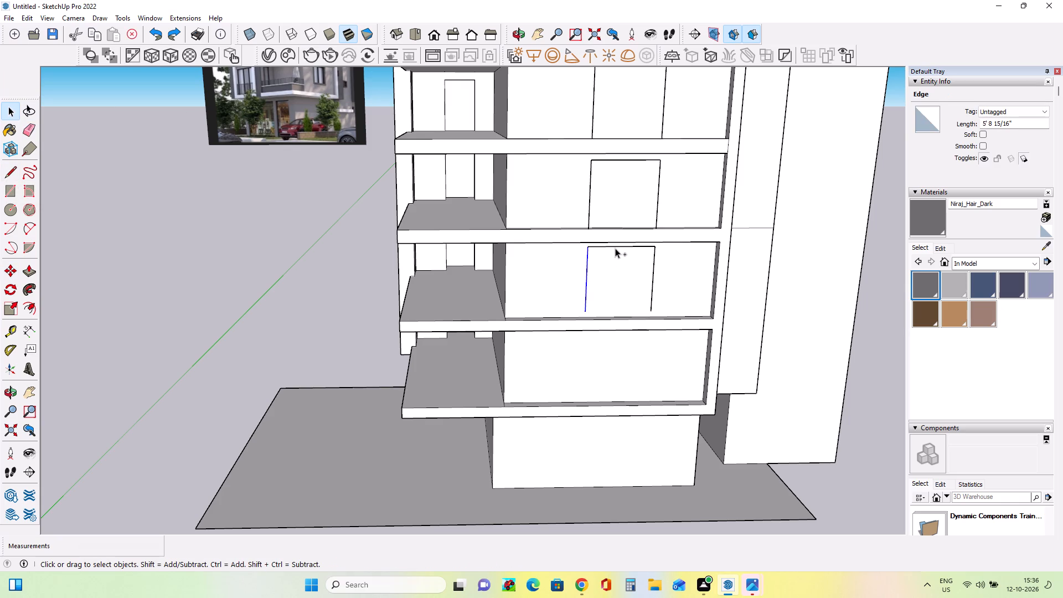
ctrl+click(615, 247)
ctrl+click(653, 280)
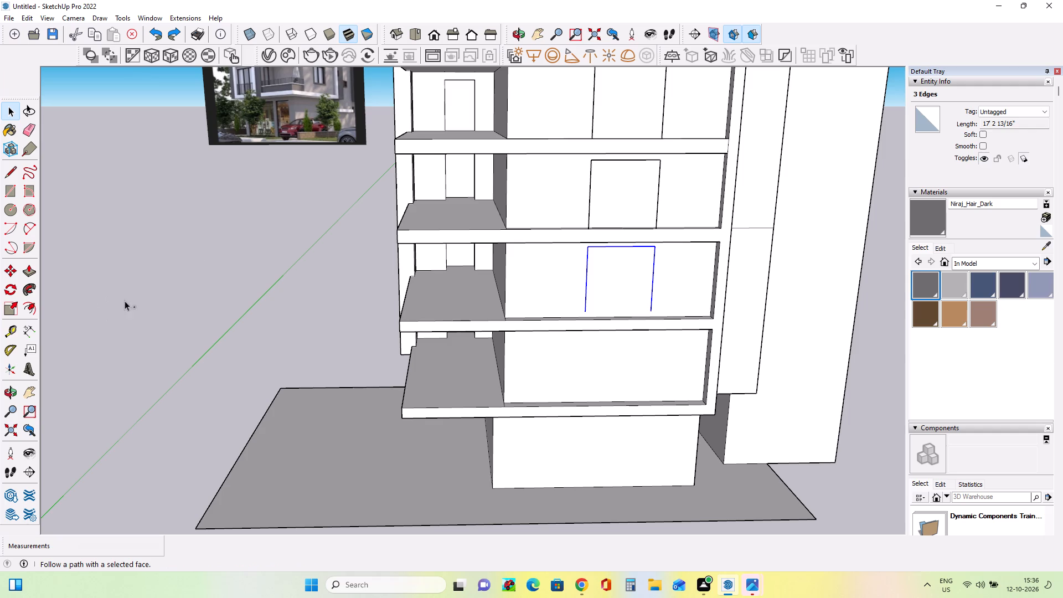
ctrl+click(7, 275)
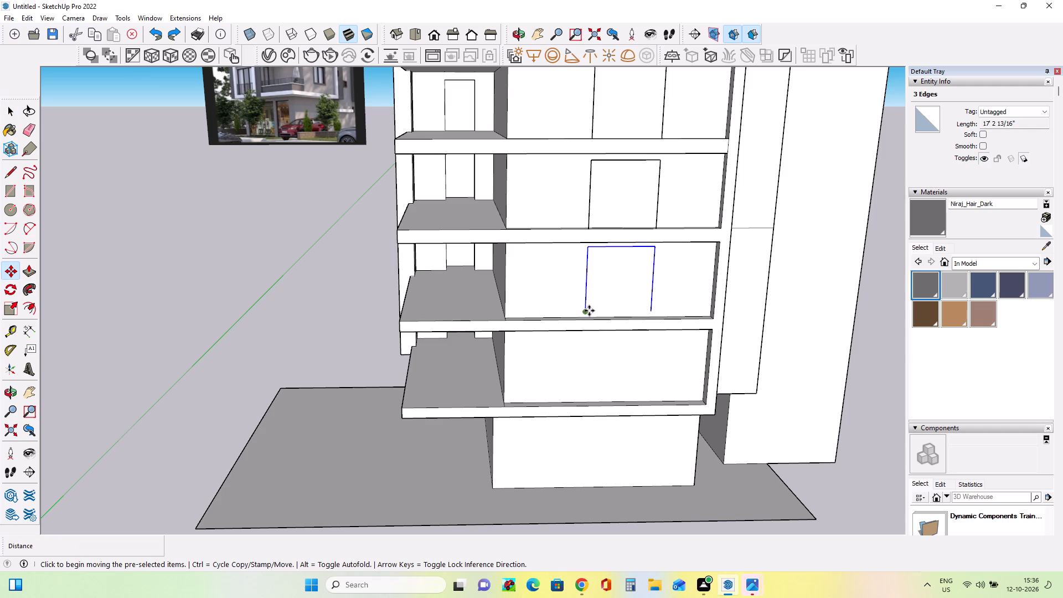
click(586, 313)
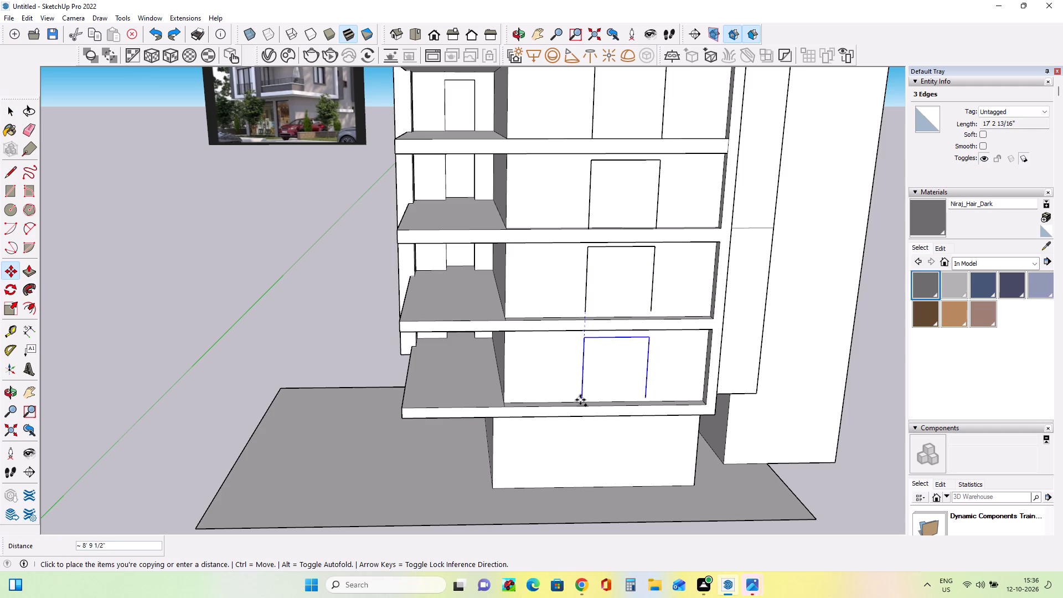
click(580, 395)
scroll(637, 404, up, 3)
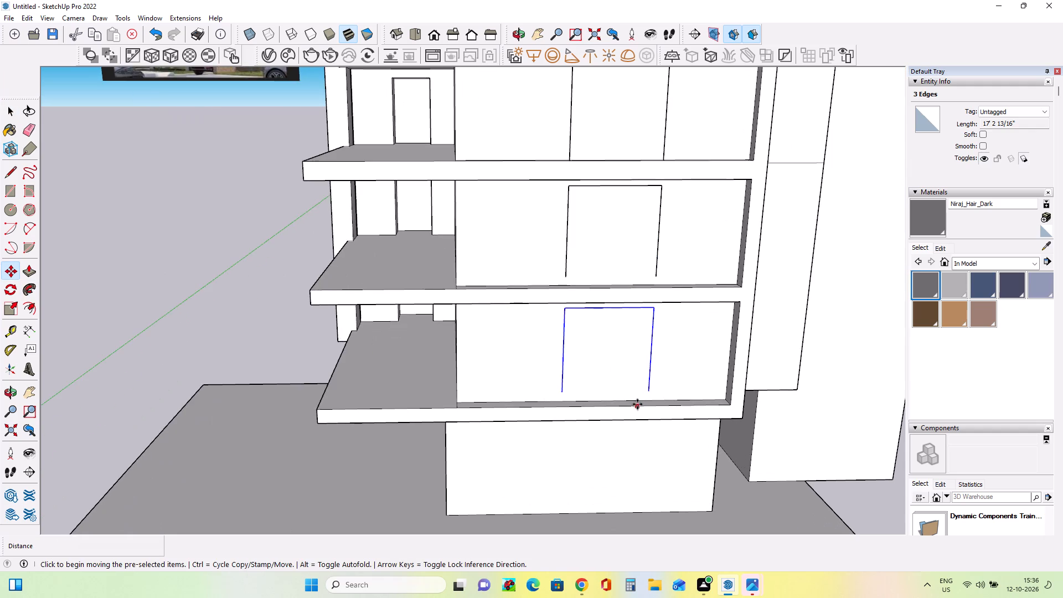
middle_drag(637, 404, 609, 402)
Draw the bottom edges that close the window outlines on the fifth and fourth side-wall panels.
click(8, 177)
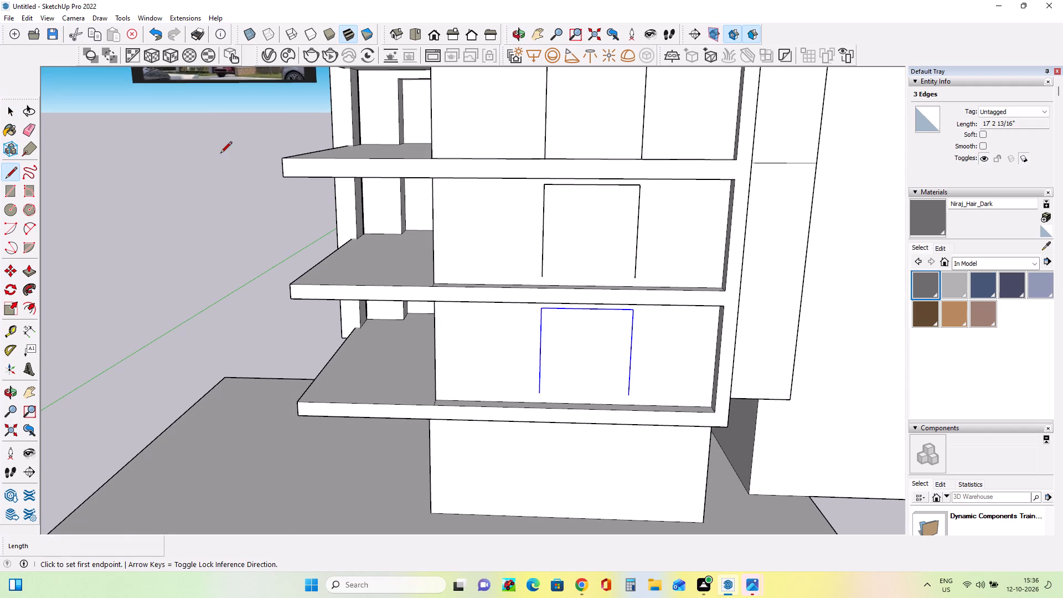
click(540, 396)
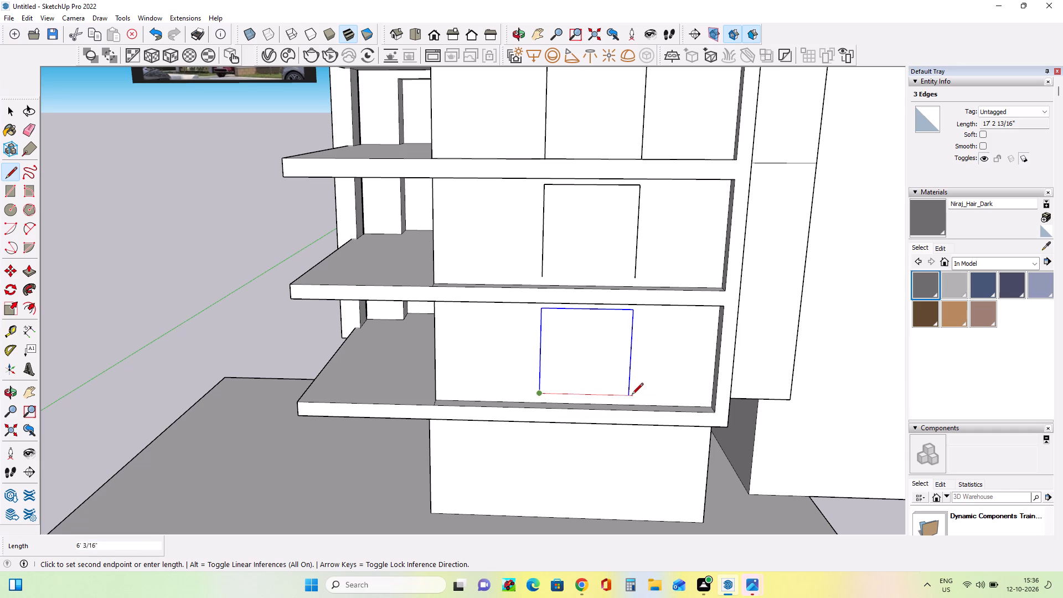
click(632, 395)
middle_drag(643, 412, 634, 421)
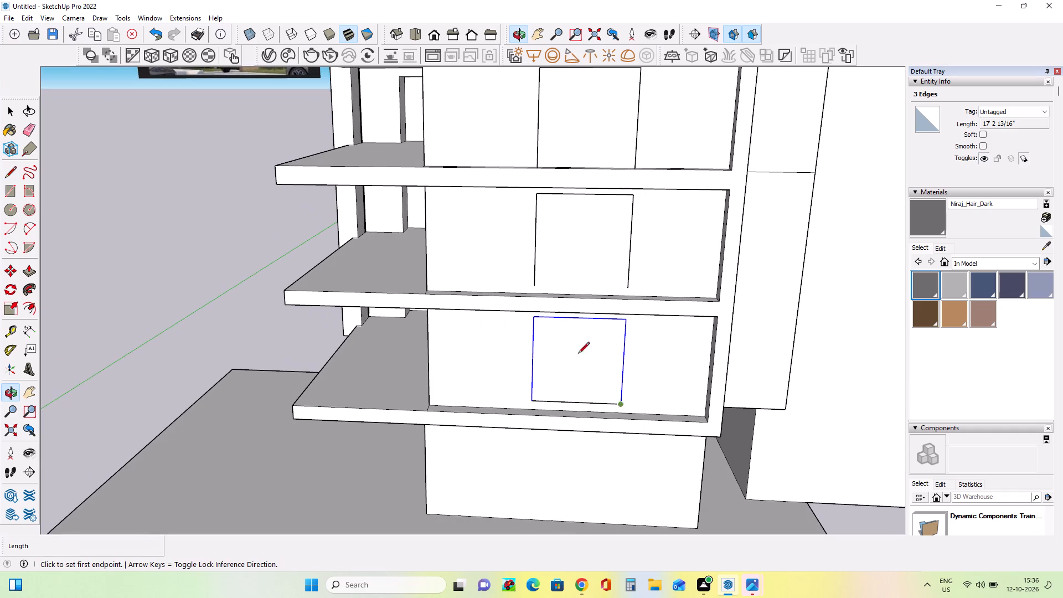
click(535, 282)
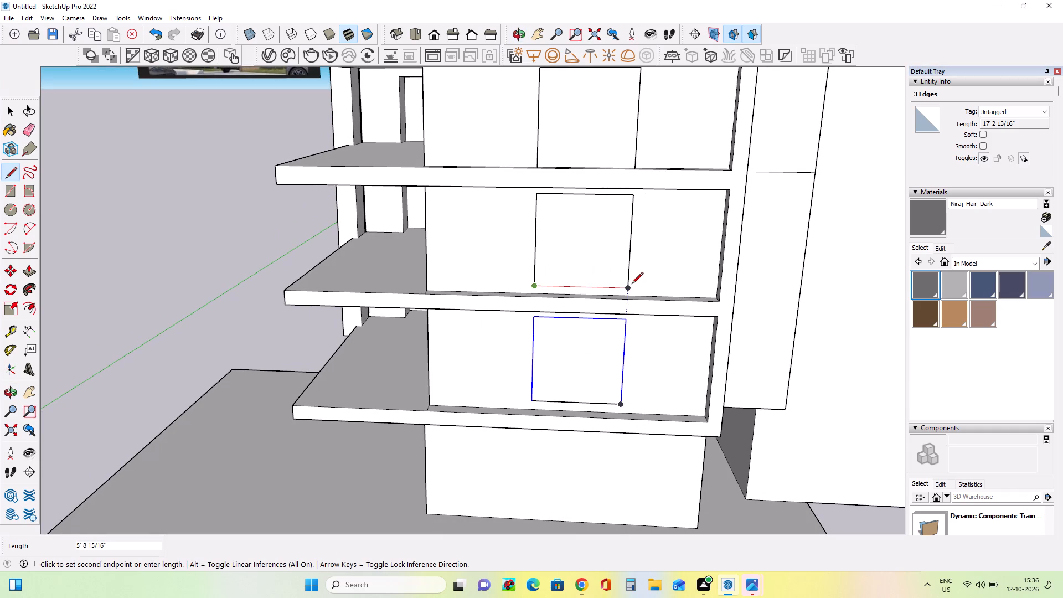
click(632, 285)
Compare the window outlines on the side-wall panels with the side windows in the reference photo.
scroll(679, 378, down, 8)
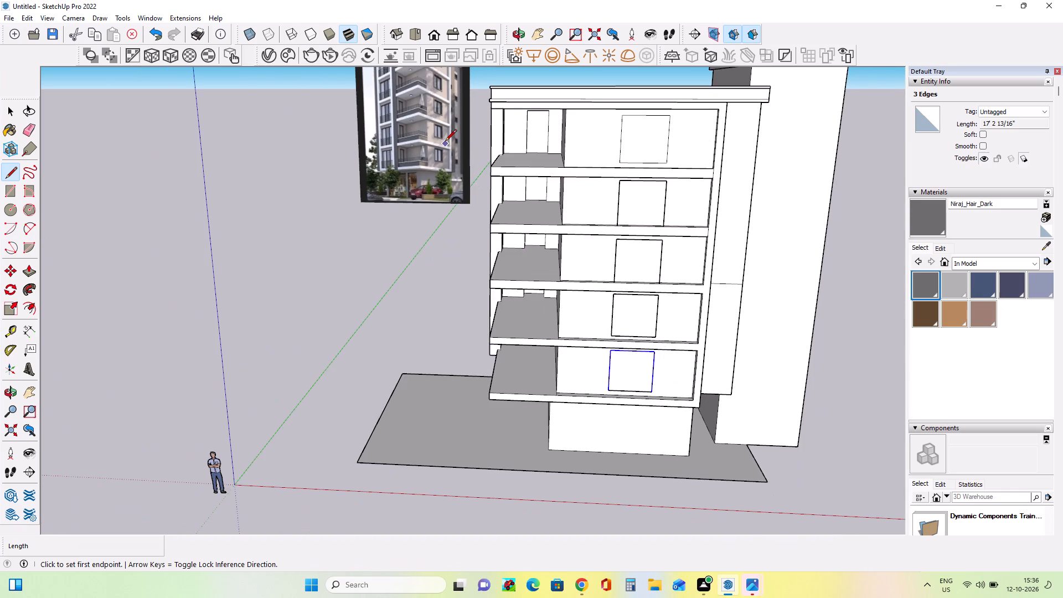
scroll(445, 141, up, 11)
scroll(446, 157, down, 8)
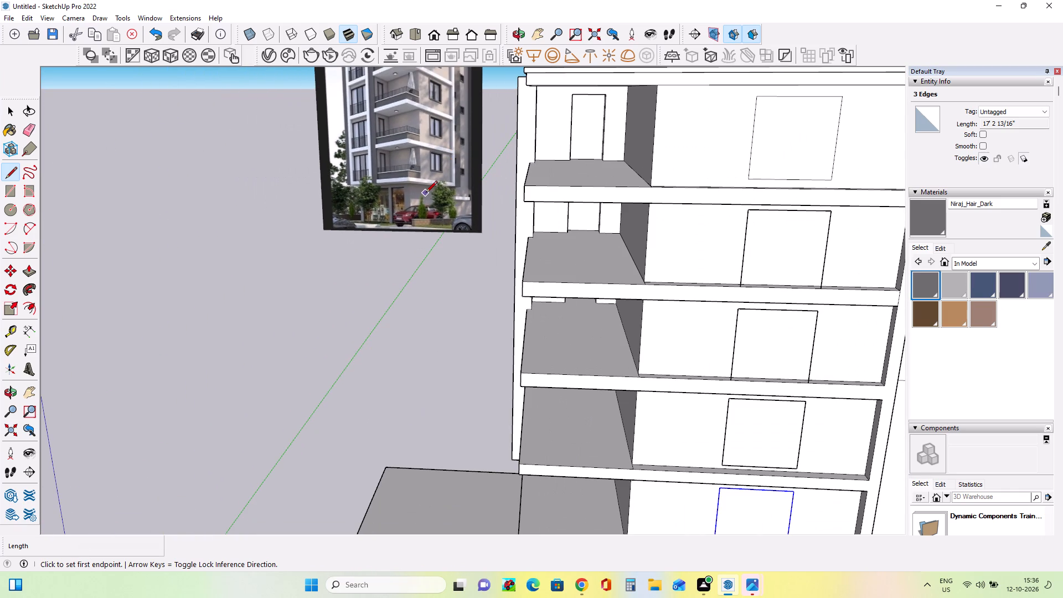
scroll(426, 193, down, 4)
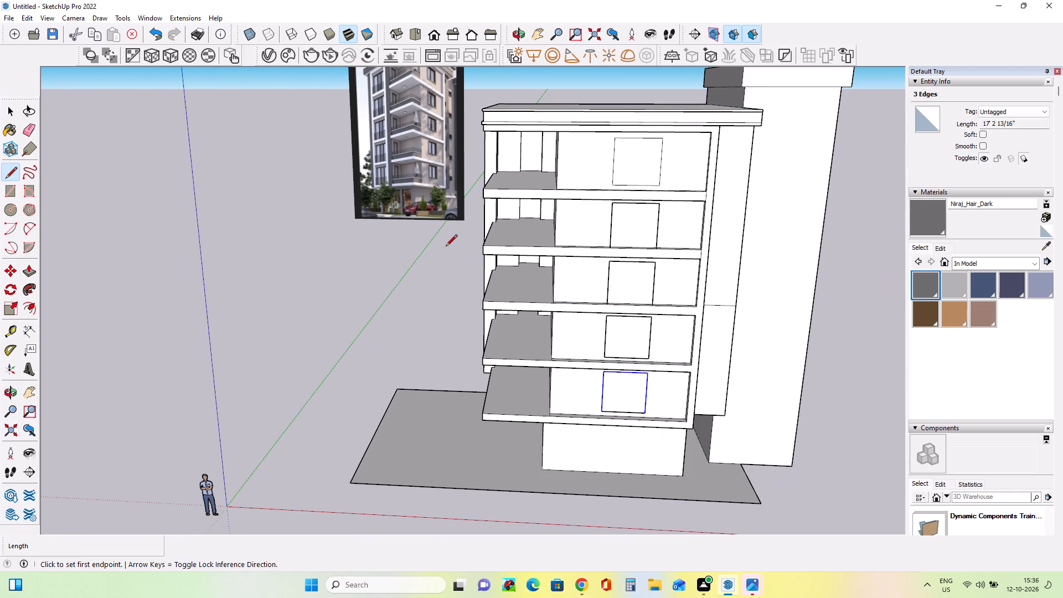
scroll(446, 246, up, 3)
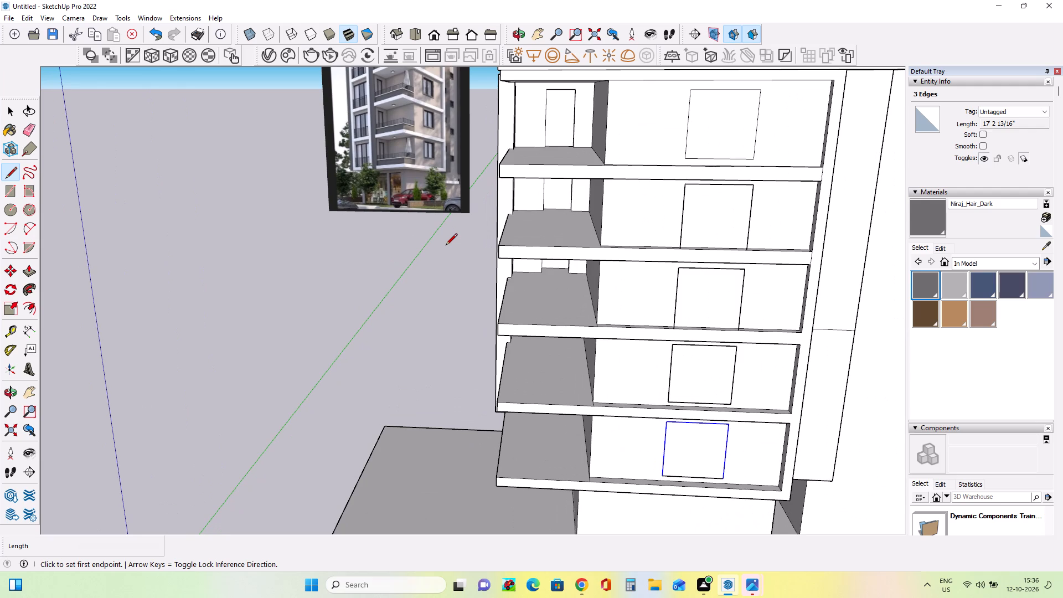
scroll(438, 128, up, 7)
scroll(438, 128, down, 7)
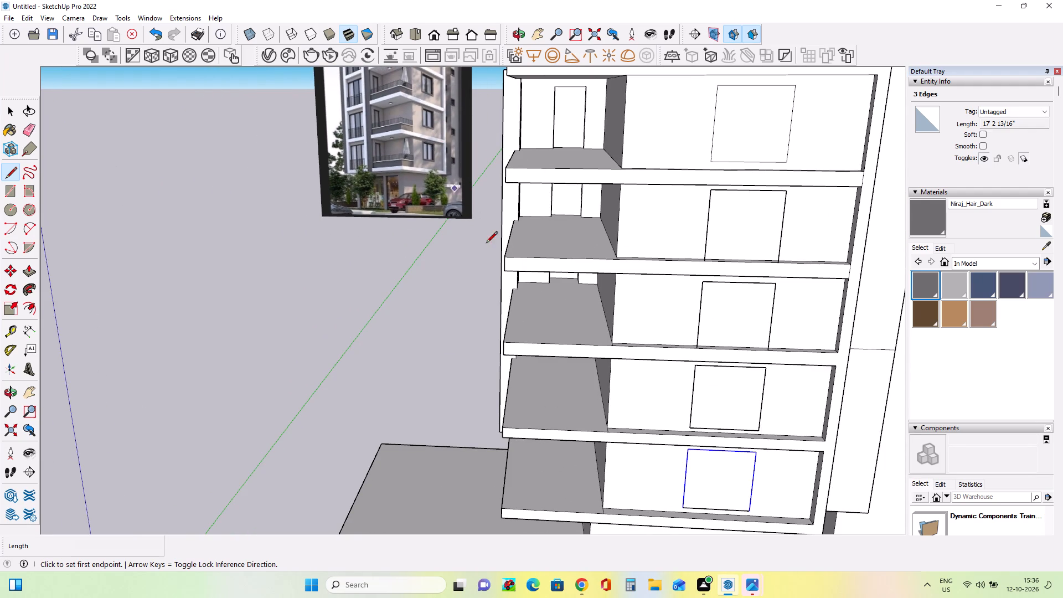
scroll(698, 398, down, 3)
middle_drag(698, 398, 677, 370)
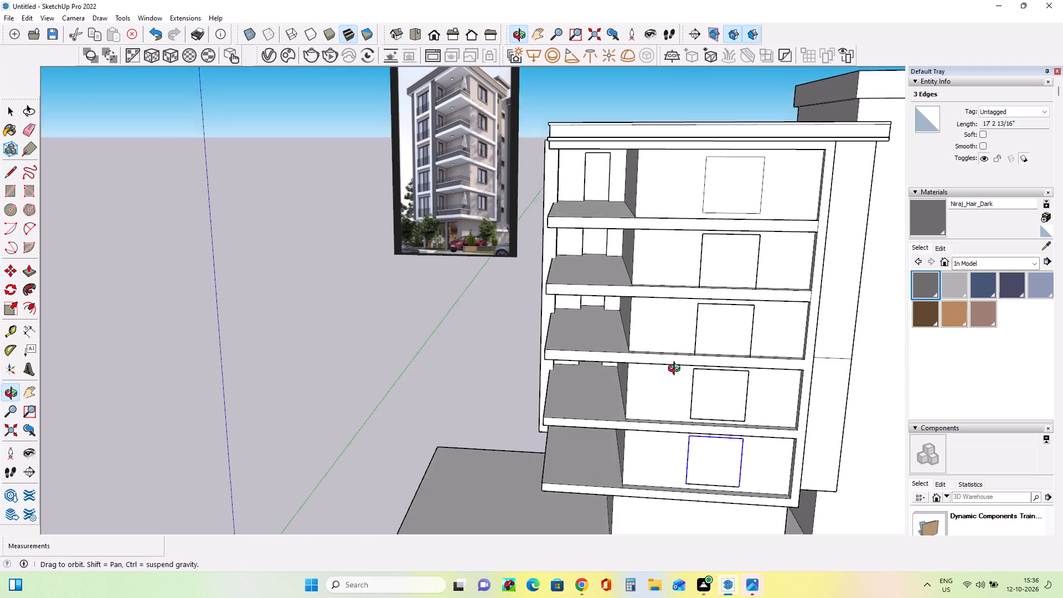
middle_drag(677, 370, 657, 355)
scroll(515, 130, up, 7)
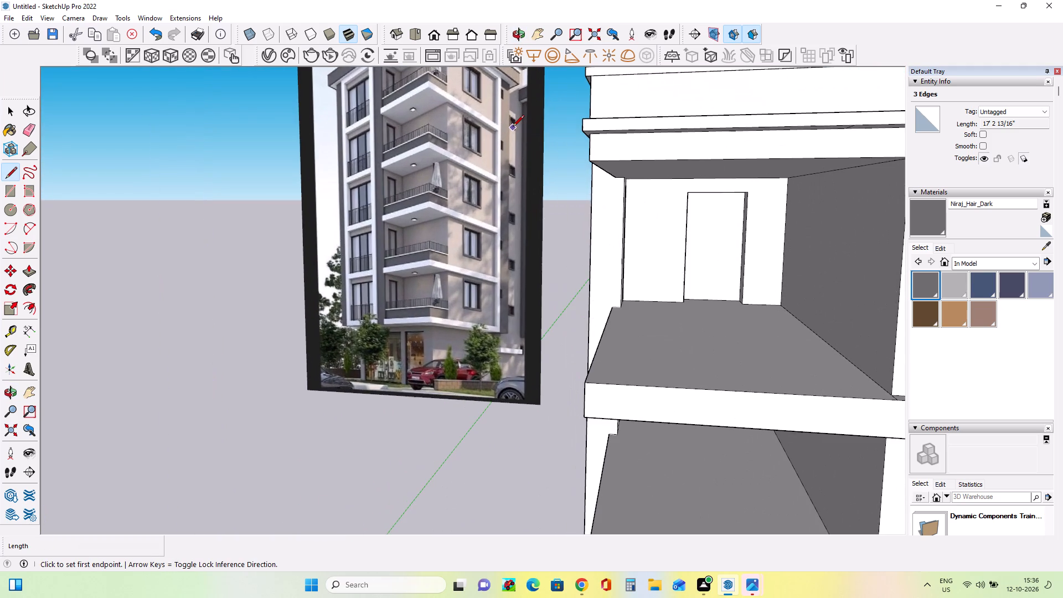
scroll(513, 127, down, 9)
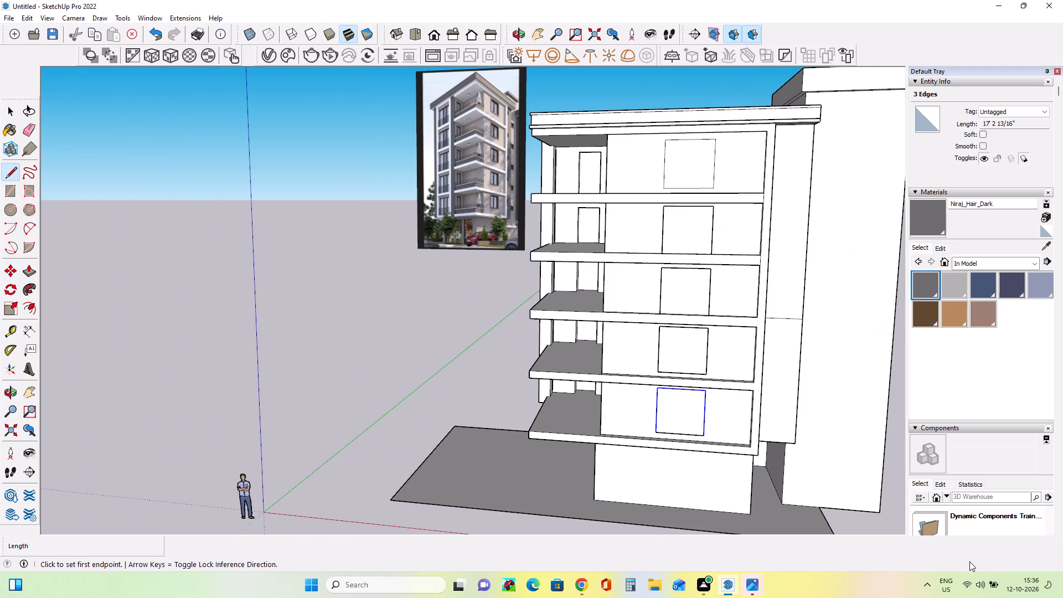
Undo the window outlines on all five side-wall panels.
key(ctrl+z)
key(ctrl+z)
key(ctrl+z)
key(ctrl+z)
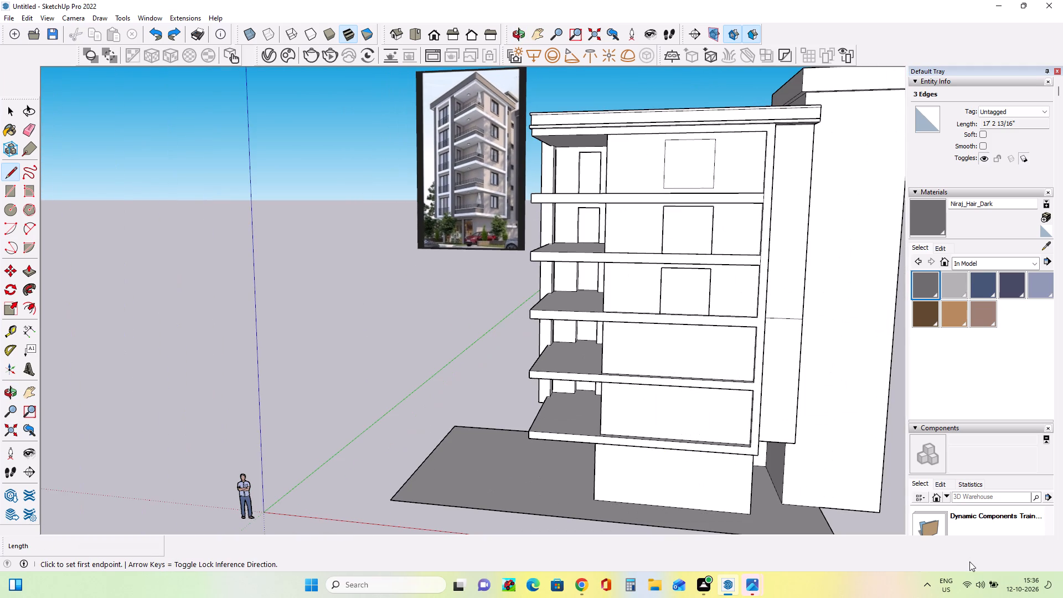
key(ctrl+z)
key(ctrl+z)
key(ctrl+z)
Examine the building's balcony front and bare side wall from several angles alongside the reference photo.
middle_drag(731, 597, 835, 578)
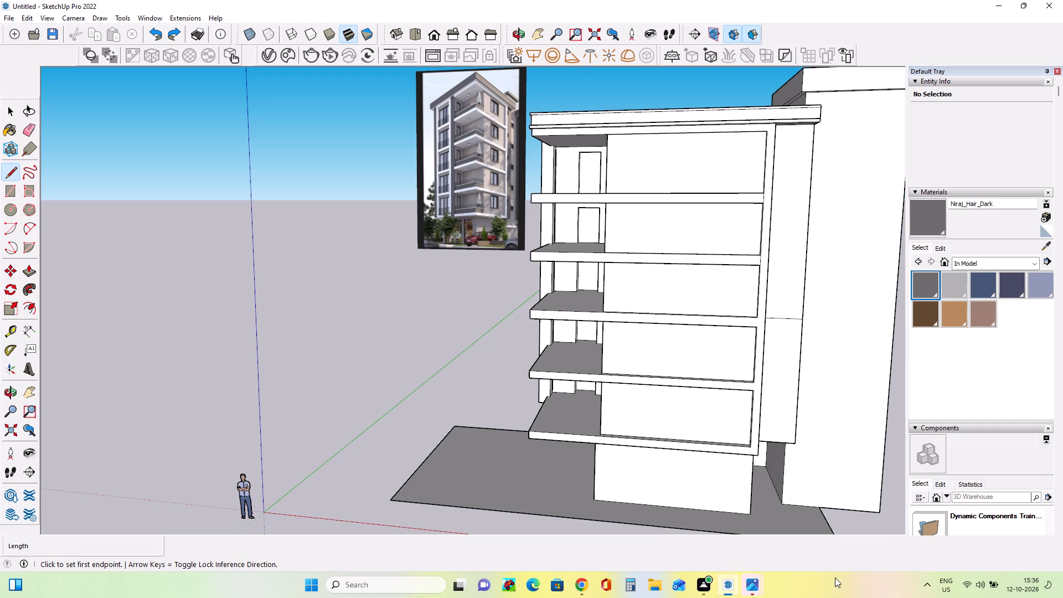
middle_drag(835, 578, 881, 566)
middle_drag(484, 444, 680, 443)
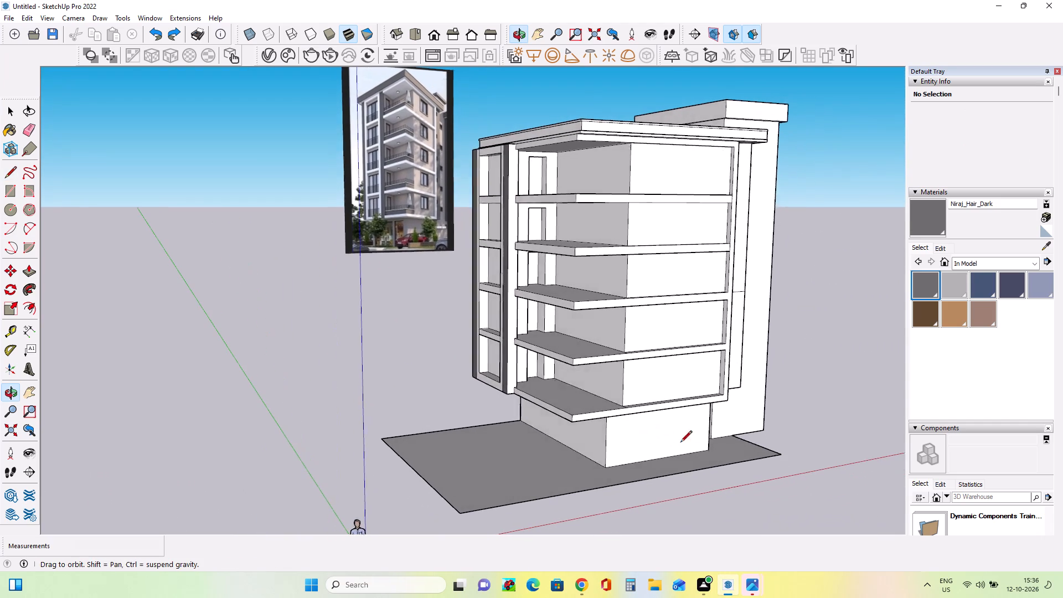
middle_drag(680, 443, 680, 442)
click(12, 189)
middle_drag(527, 250, 326, 272)
middle_drag(602, 168, 596, 159)
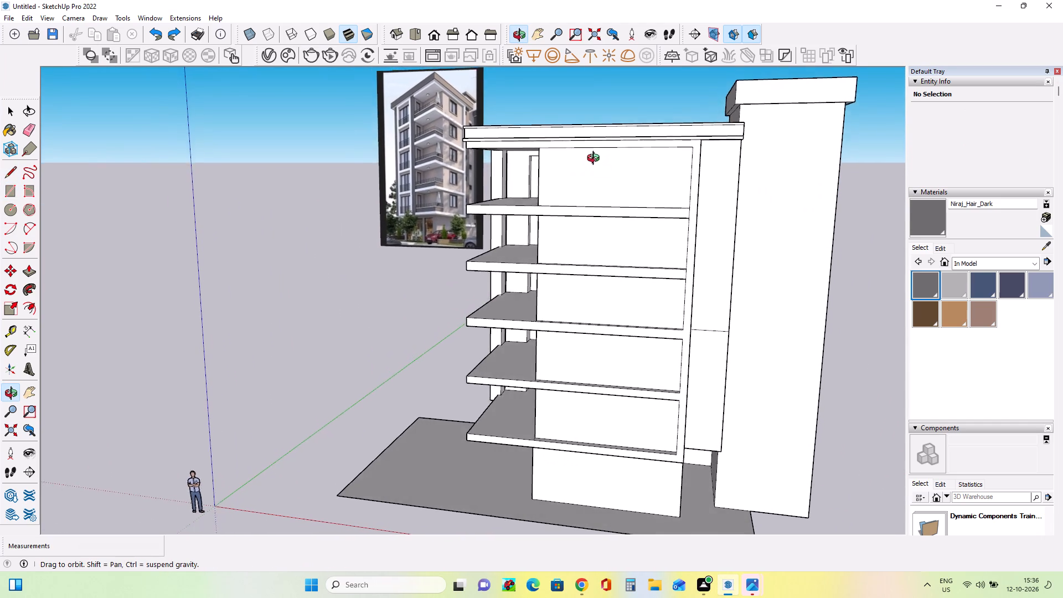
middle_drag(596, 159, 598, 153)
middle_drag(471, 233, 863, 174)
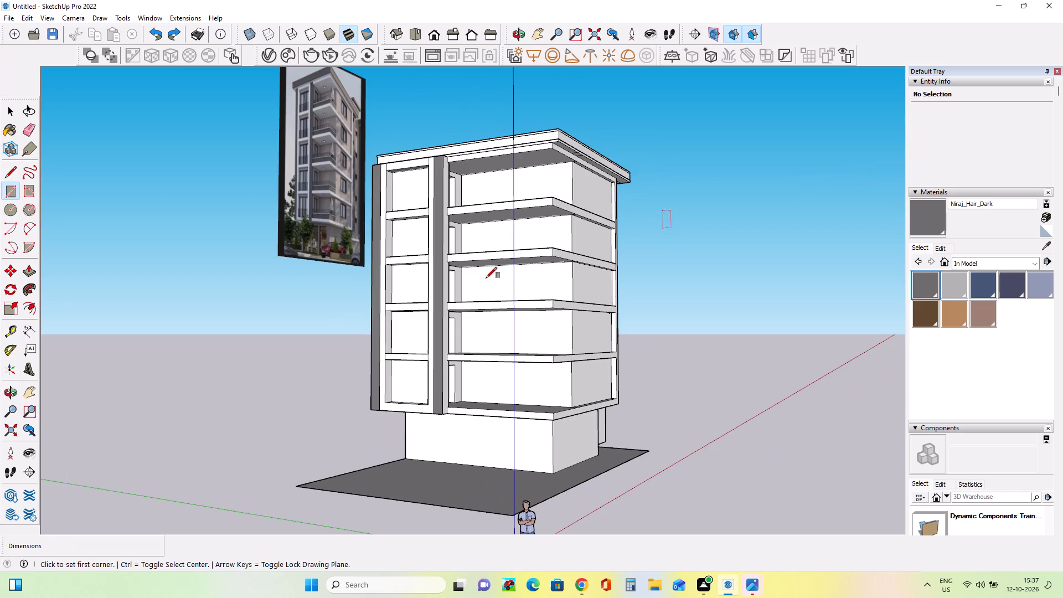
middle_drag(485, 279, 105, 355)
middle_drag(586, 323, 525, 316)
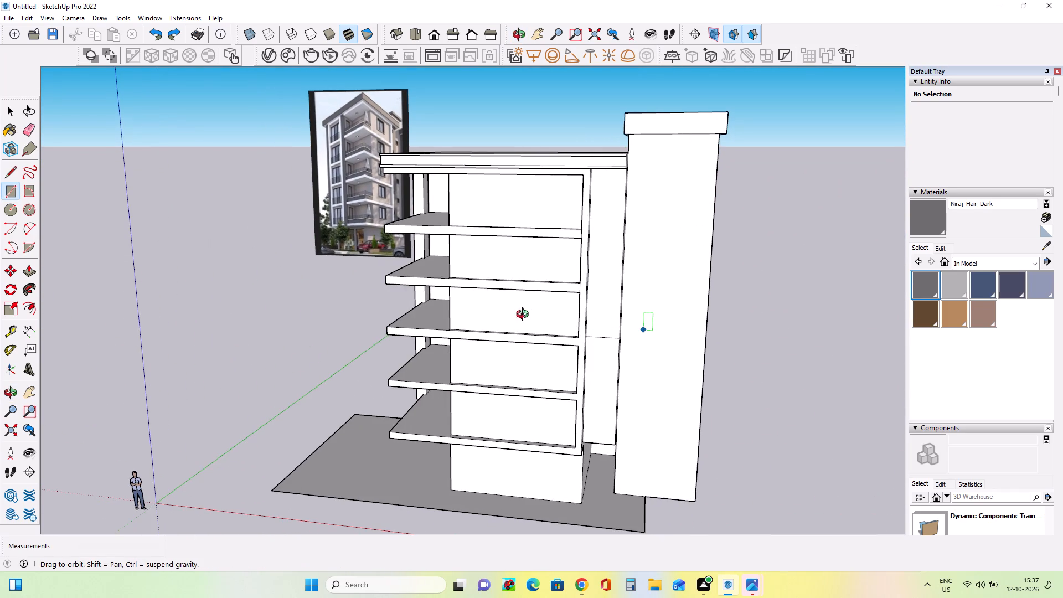
middle_drag(525, 316, 419, 312)
middle_drag(493, 332, 649, 348)
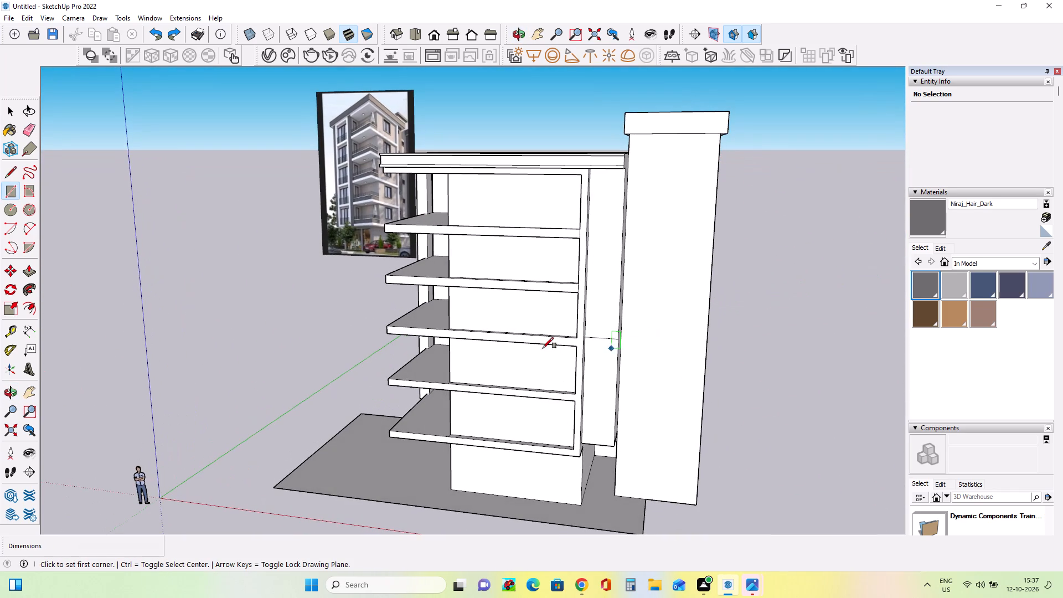
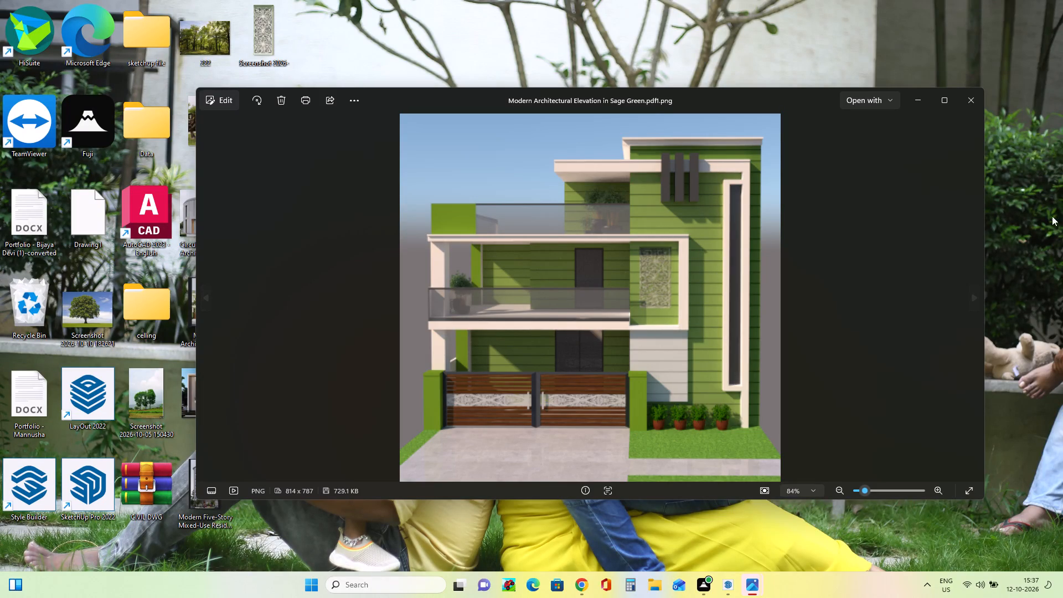
Close the green house elevation image and switch back to the SketchUp model.
click(978, 108)
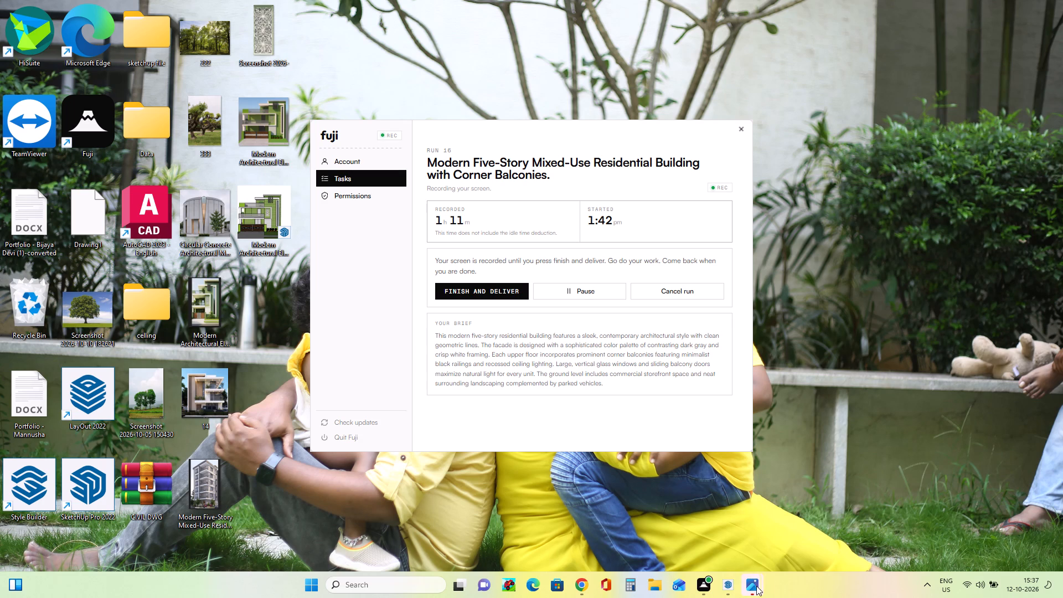
click(731, 591)
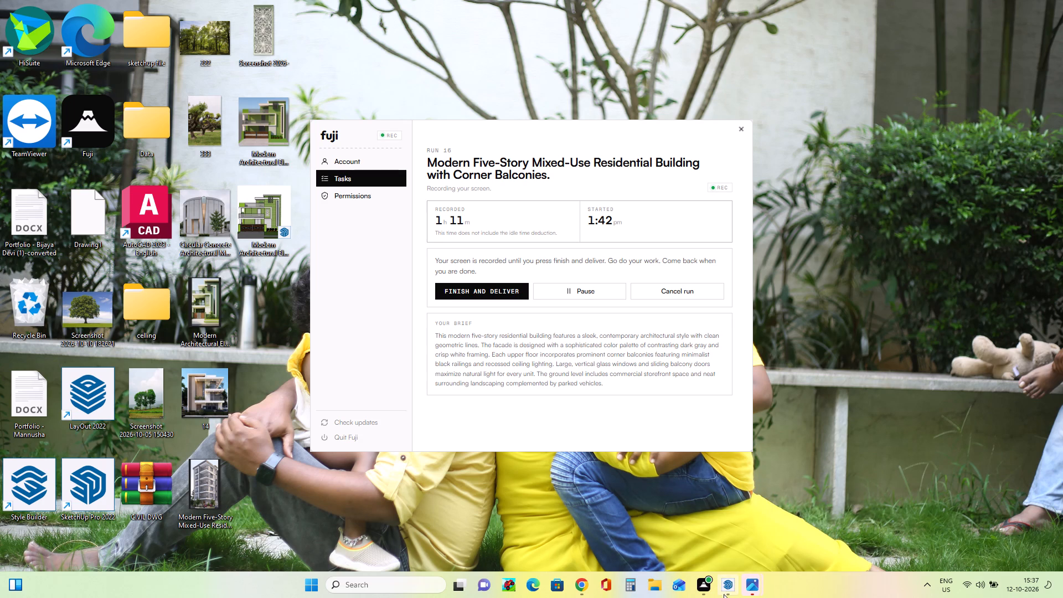
click(724, 594)
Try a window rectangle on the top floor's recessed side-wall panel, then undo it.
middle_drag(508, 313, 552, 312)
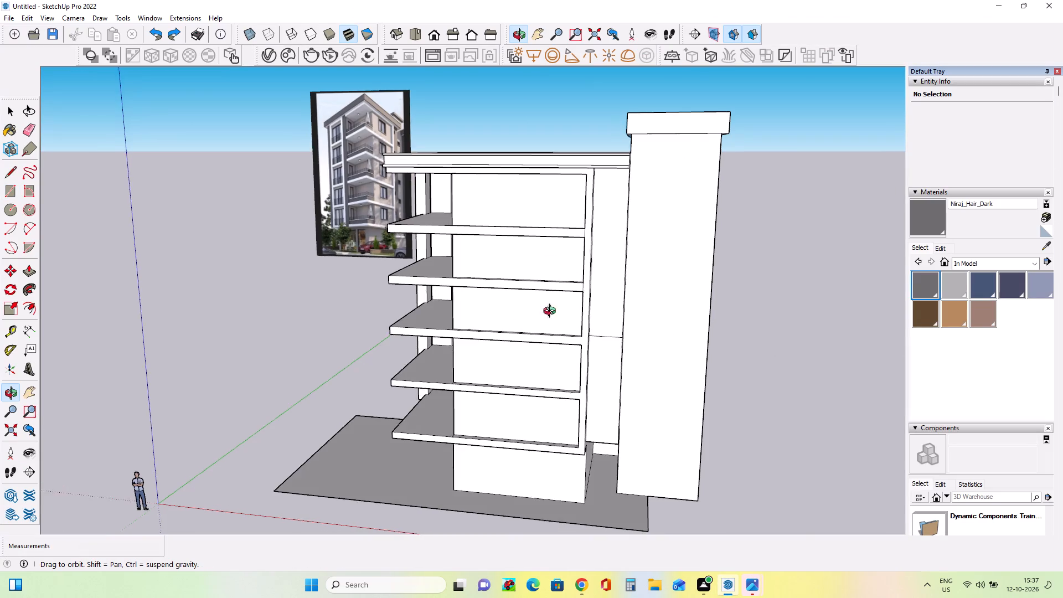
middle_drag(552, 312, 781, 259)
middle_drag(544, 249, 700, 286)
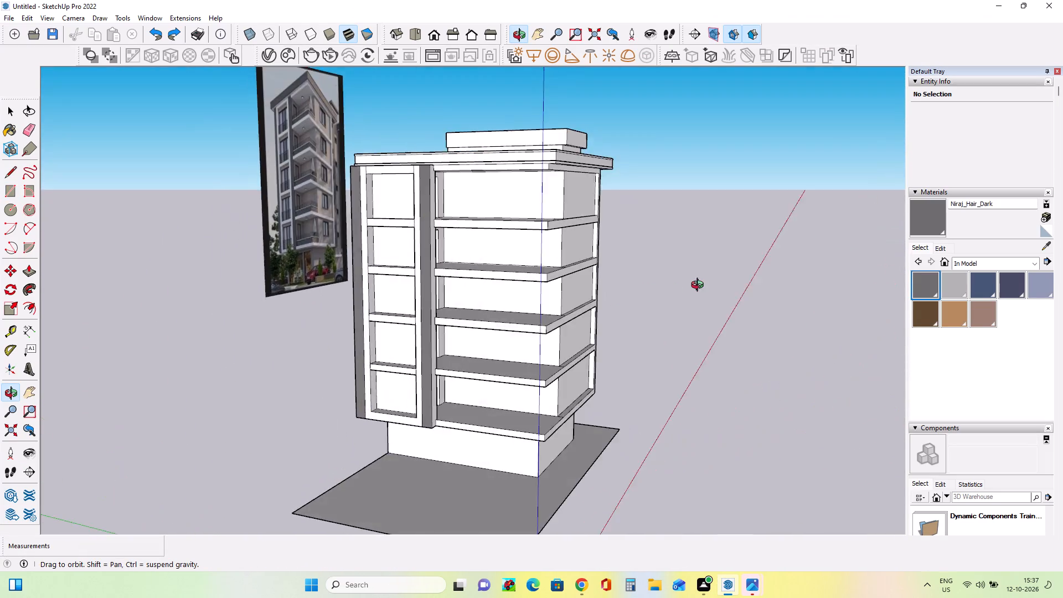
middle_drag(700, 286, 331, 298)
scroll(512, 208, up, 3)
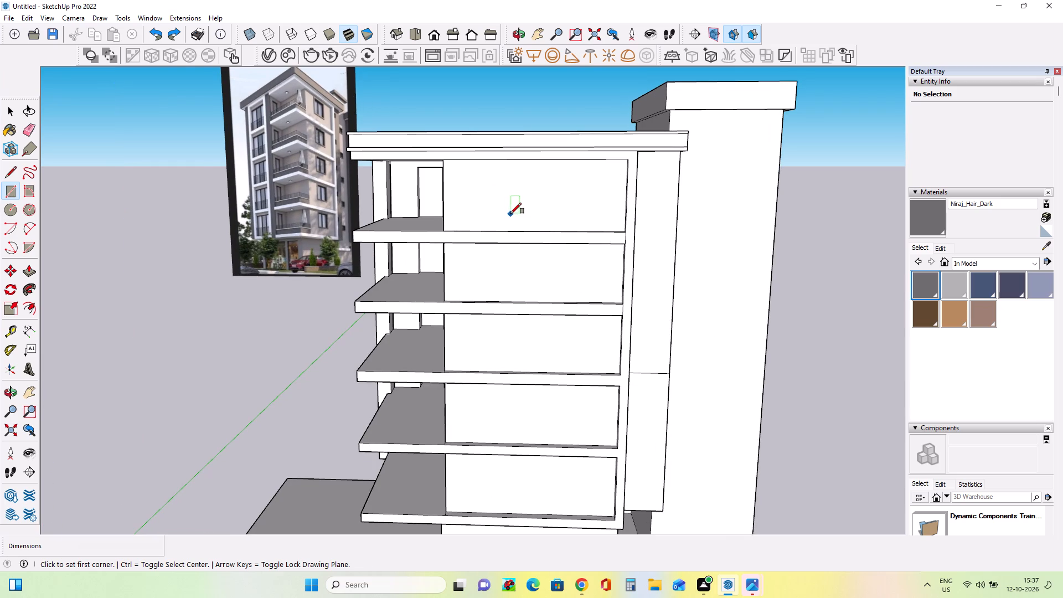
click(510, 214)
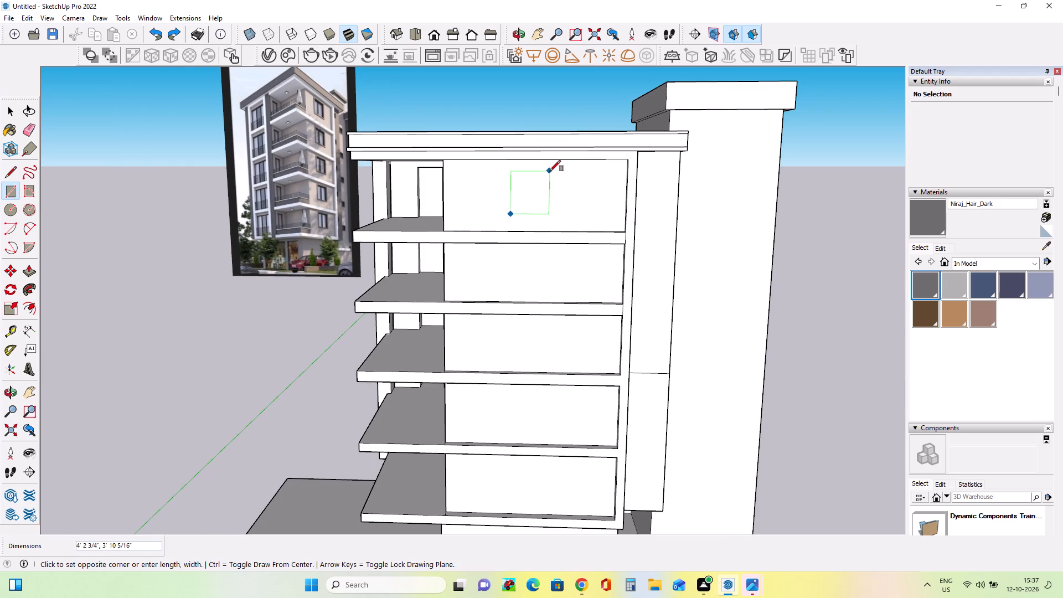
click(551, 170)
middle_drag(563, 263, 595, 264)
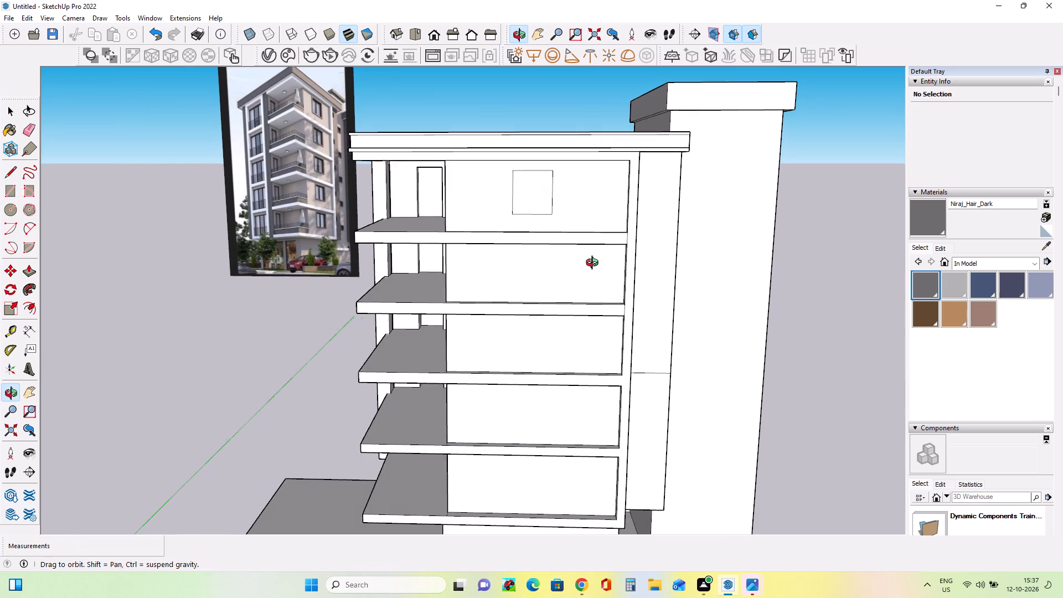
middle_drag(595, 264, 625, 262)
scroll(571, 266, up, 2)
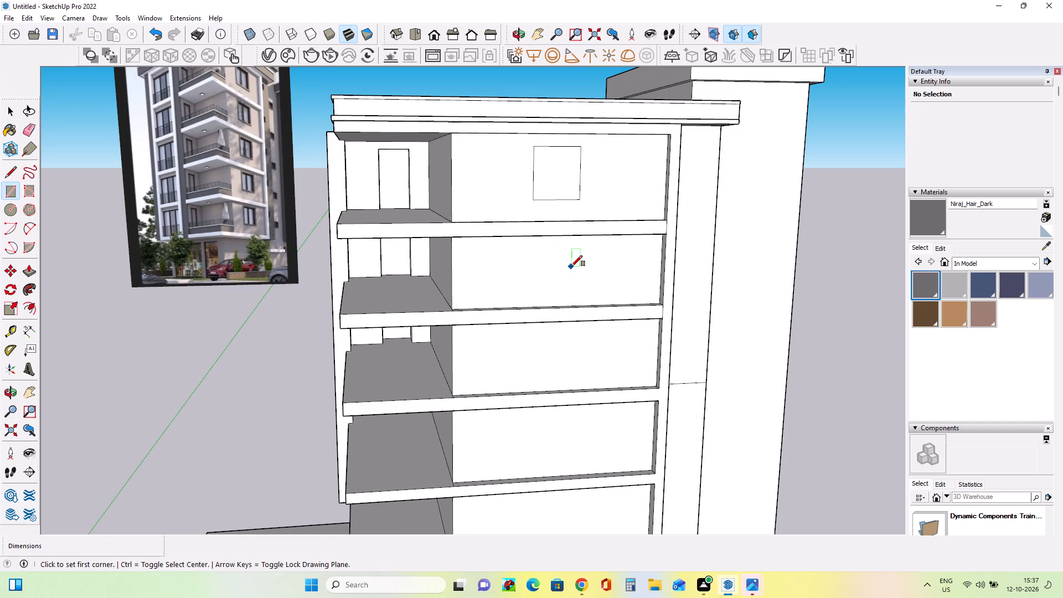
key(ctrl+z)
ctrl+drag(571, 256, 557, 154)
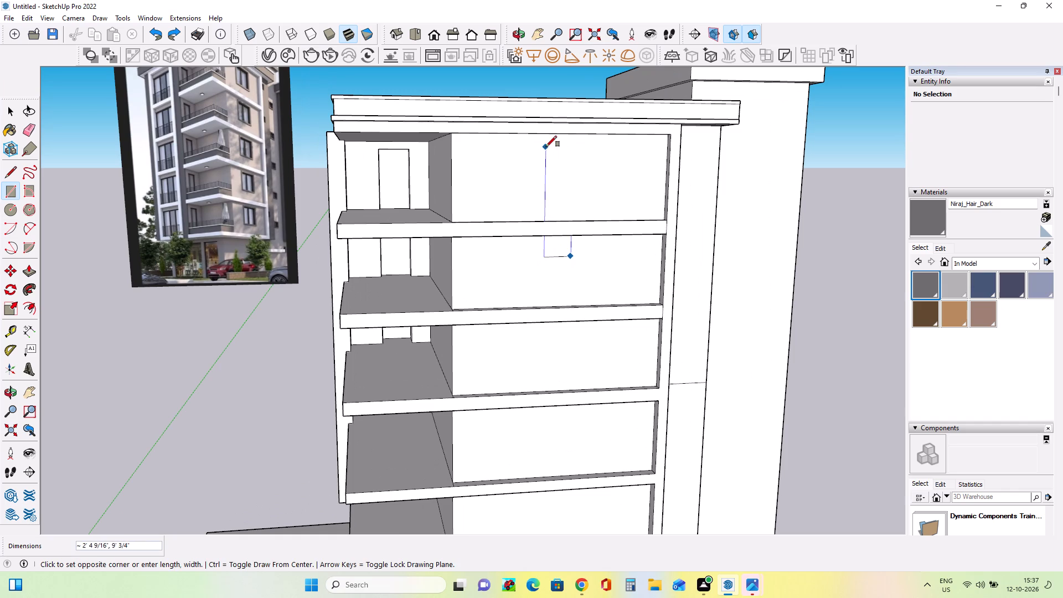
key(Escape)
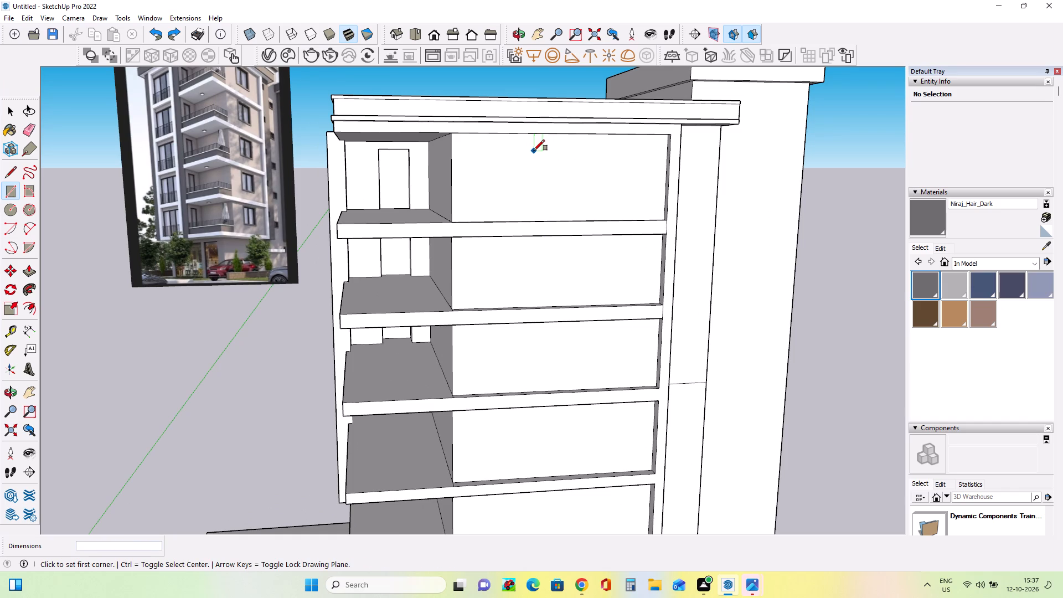
Draw a window rectangle about 4' 11" by 4' 7" on the top floor's recessed side-wall panel.
click(534, 144)
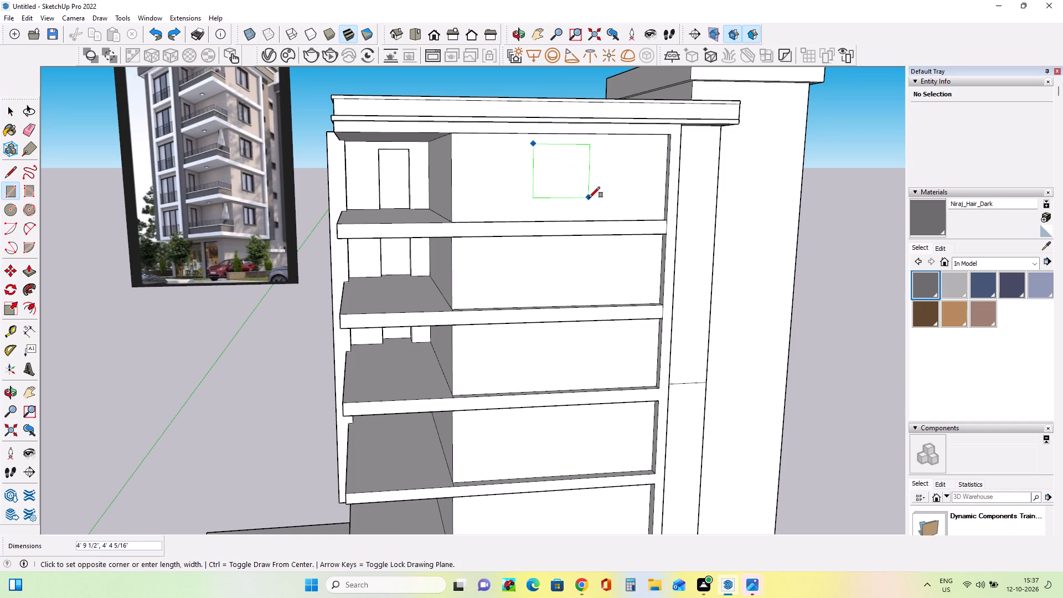
click(590, 200)
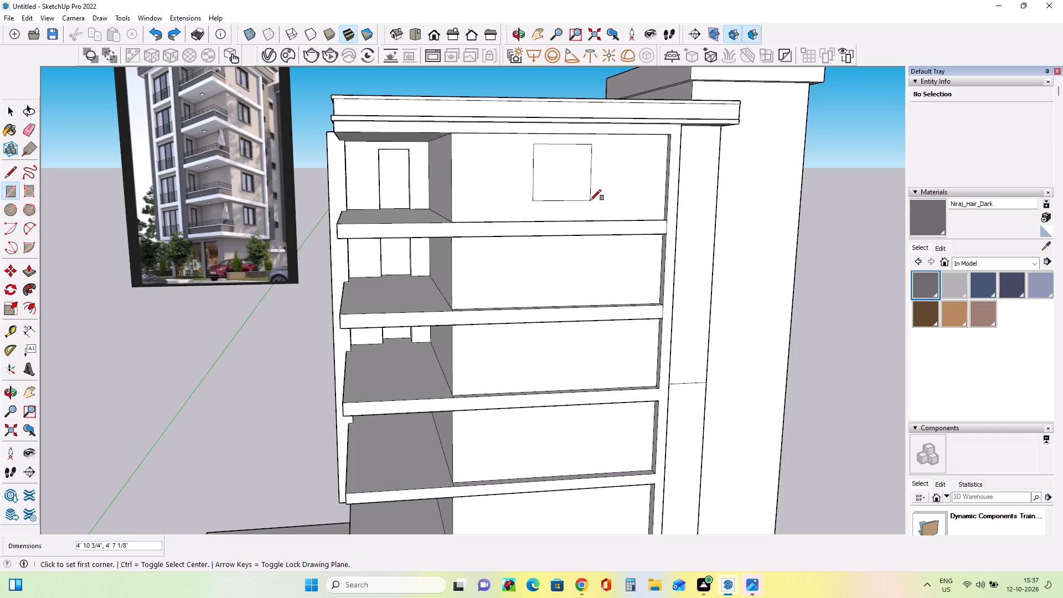
Copy the top window outline's four edges straight down about 7' 11" onto the side-wall panel one floor below.
middle_drag(634, 265, 586, 228)
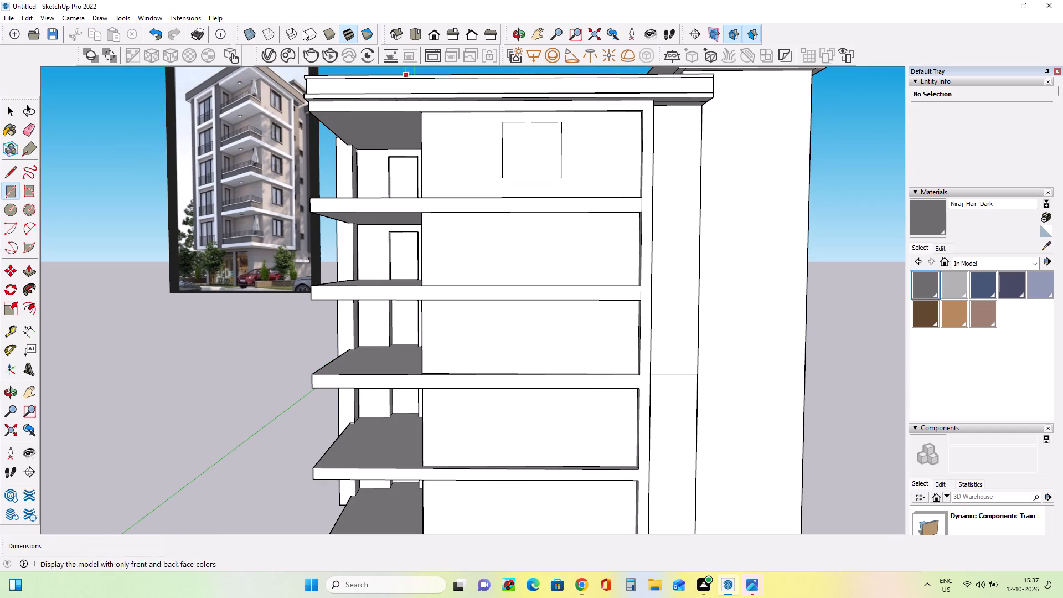
click(6, 111)
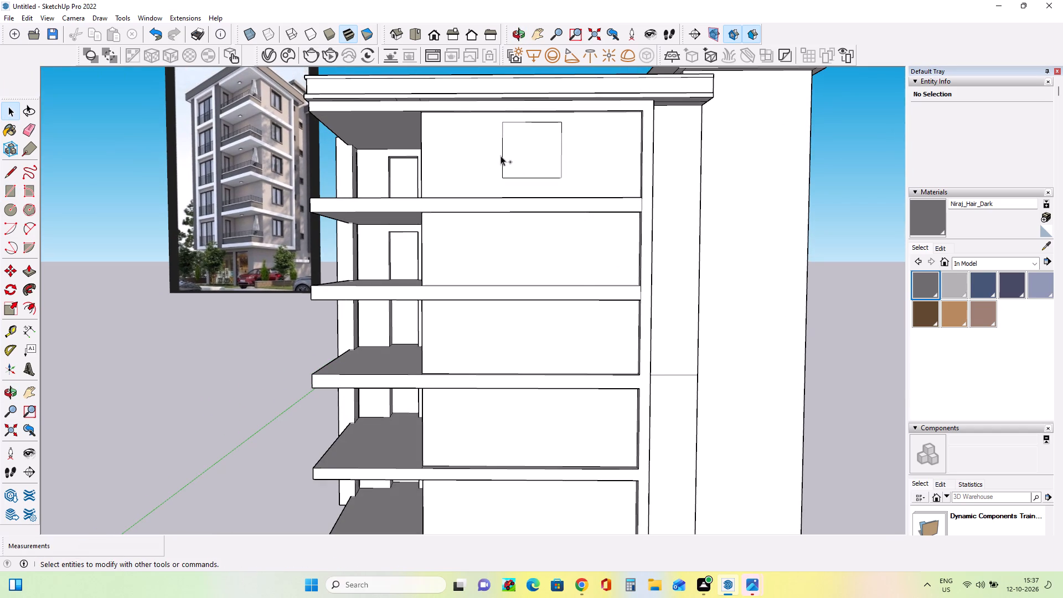
ctrl+click(500, 157)
ctrl+click(503, 154)
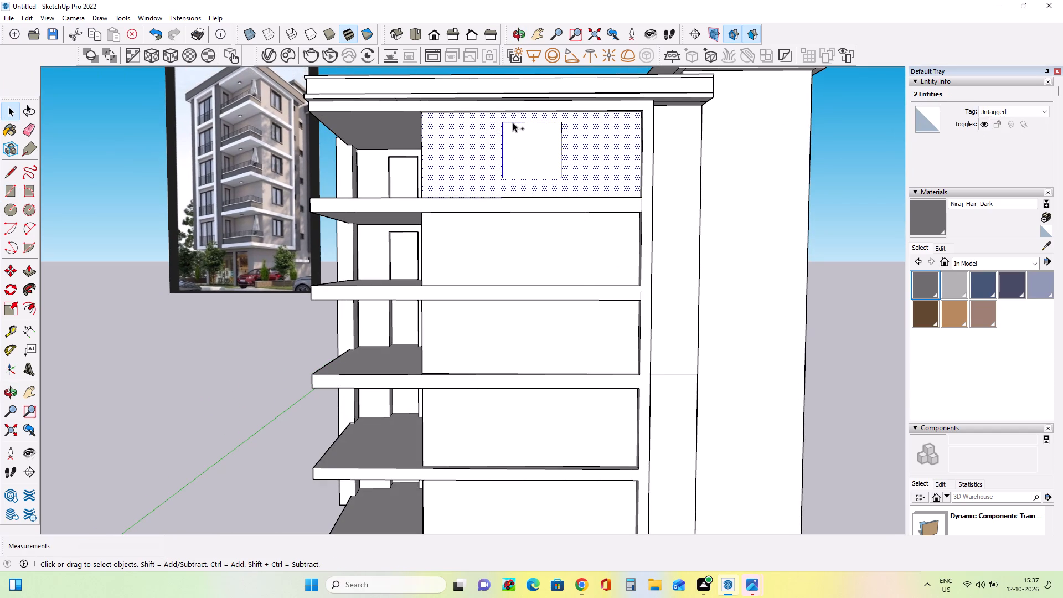
ctrl+click(513, 122)
ctrl+click(535, 177)
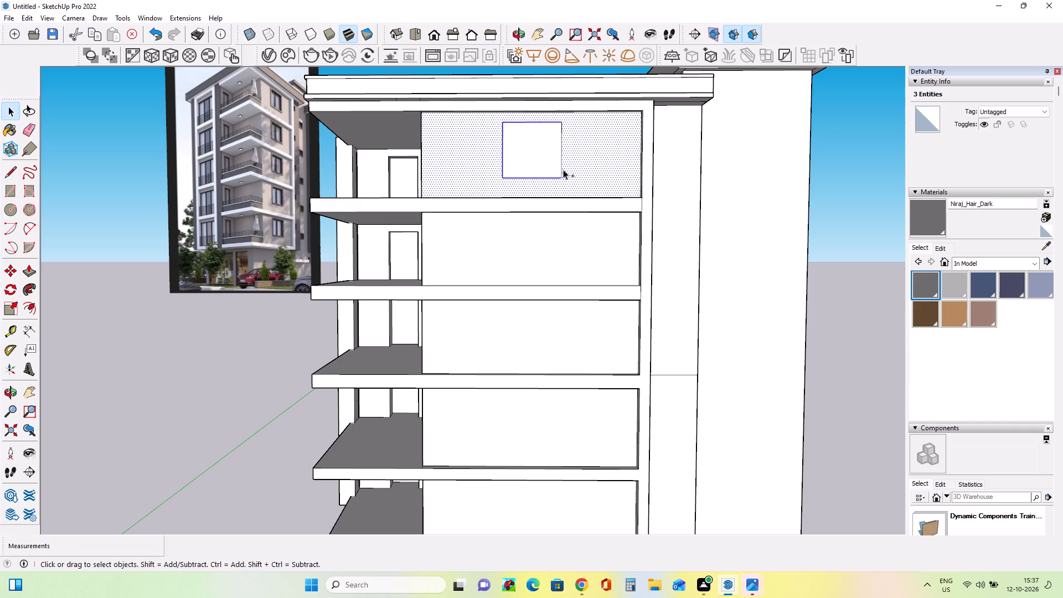
ctrl+click(563, 169)
ctrl+click(561, 169)
shift+click(612, 171)
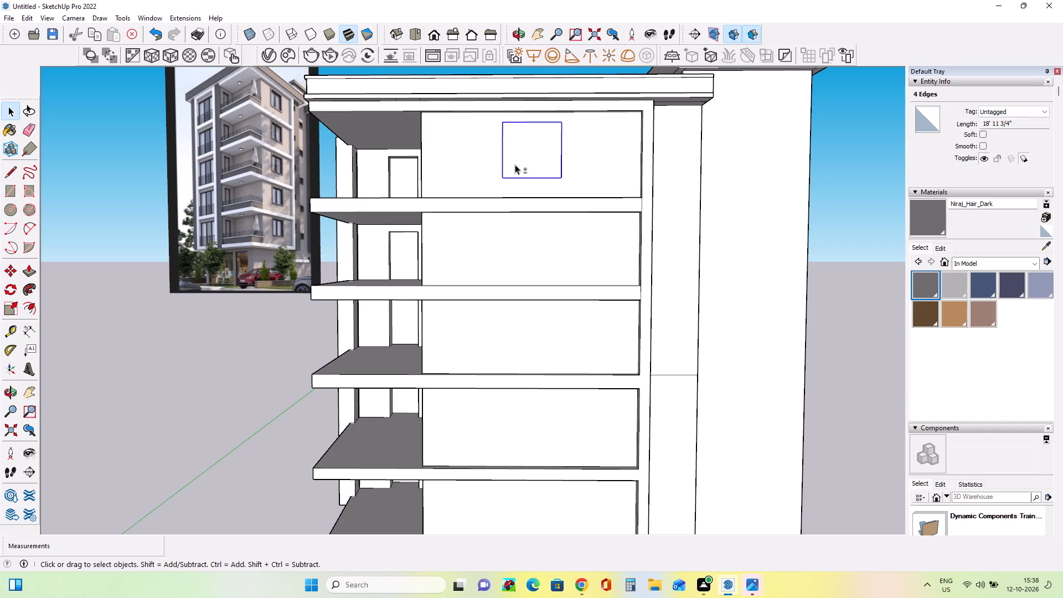
click(10, 271)
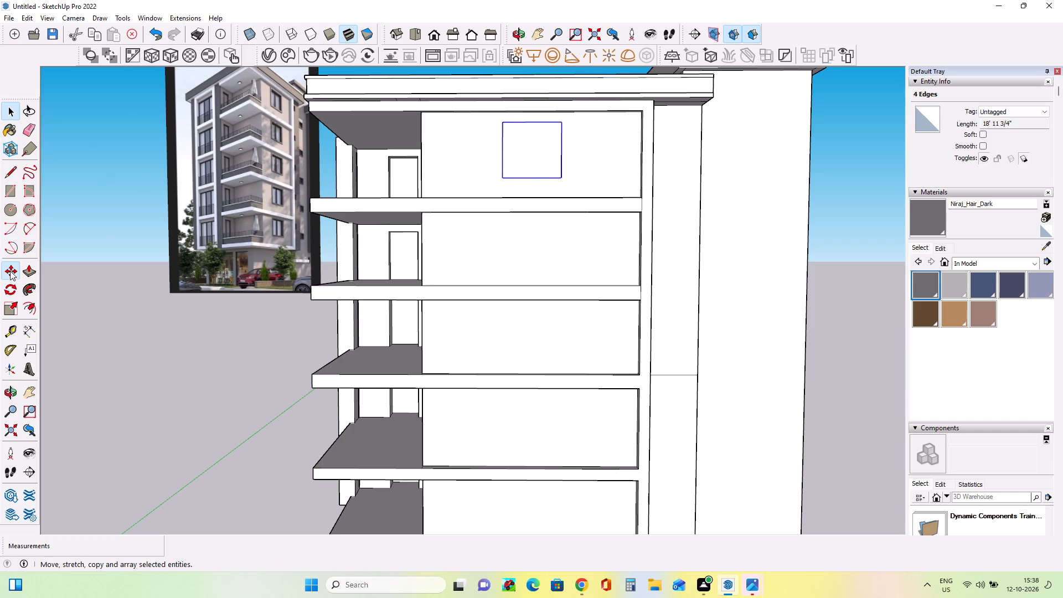
ctrl+click(504, 178)
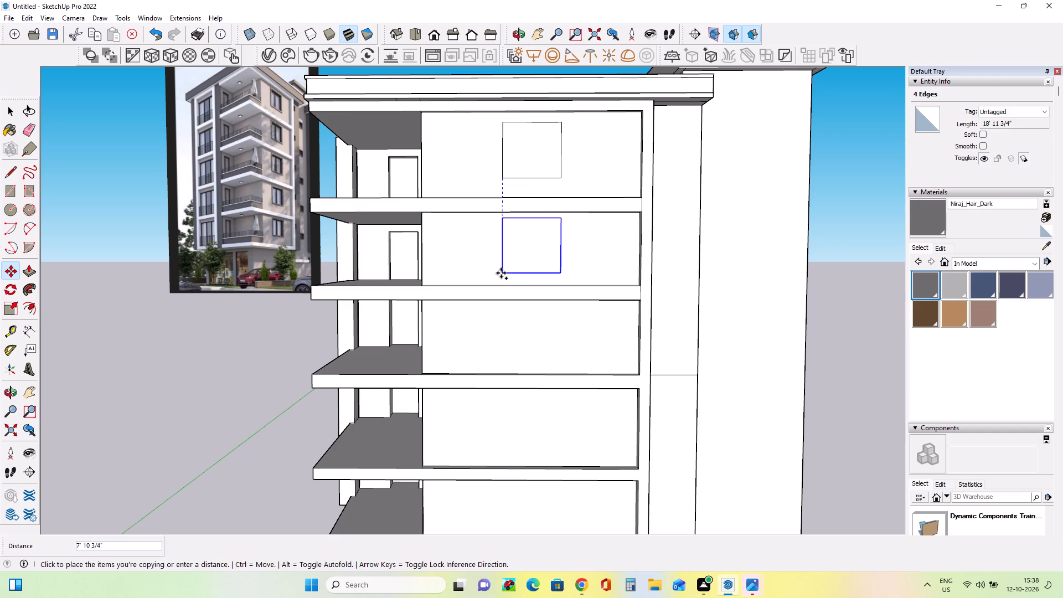
click(501, 273)
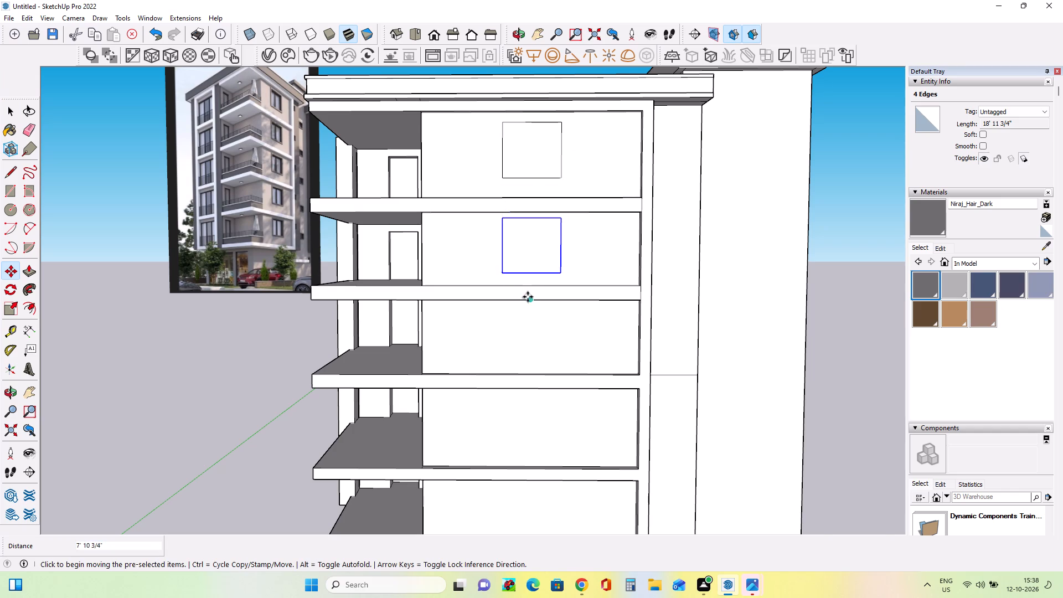
Shorten the copied window outline by drawing a higher bottom edge across it and erasing the leftover edges beneath.
scroll(528, 297, up, 3)
click(18, 171)
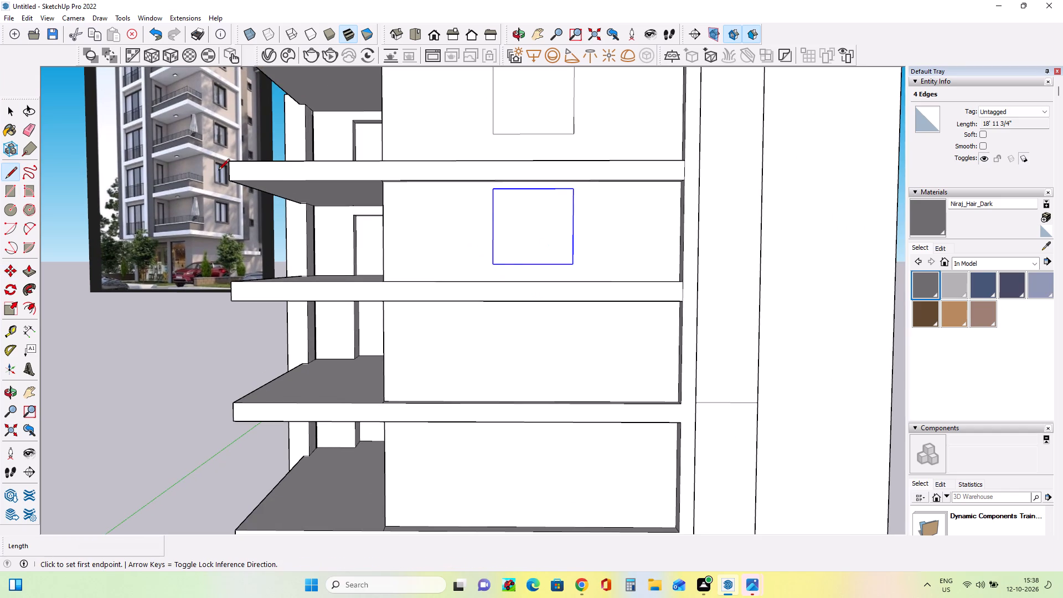
click(492, 251)
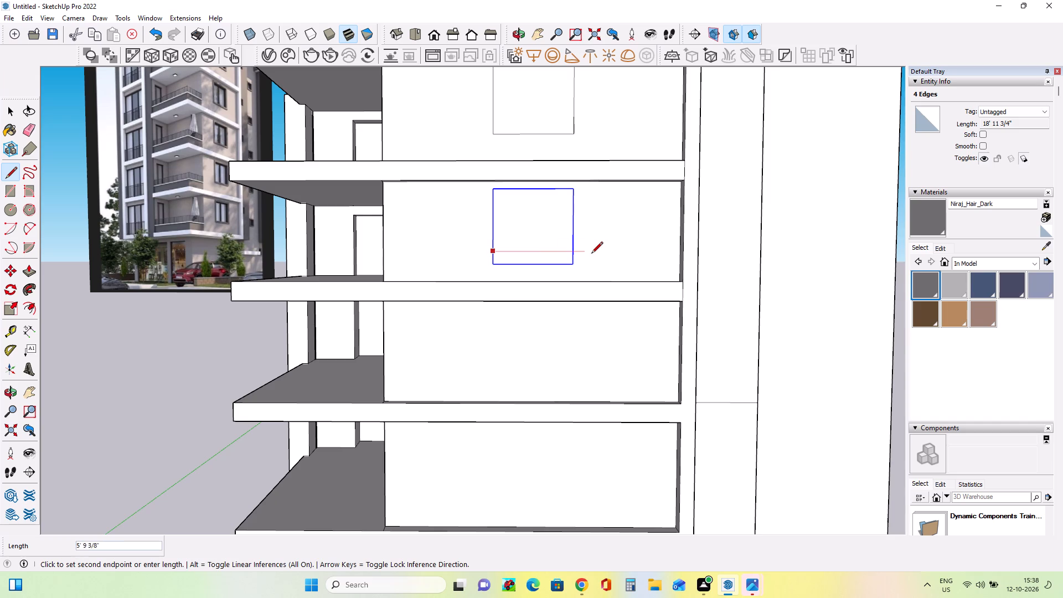
click(571, 254)
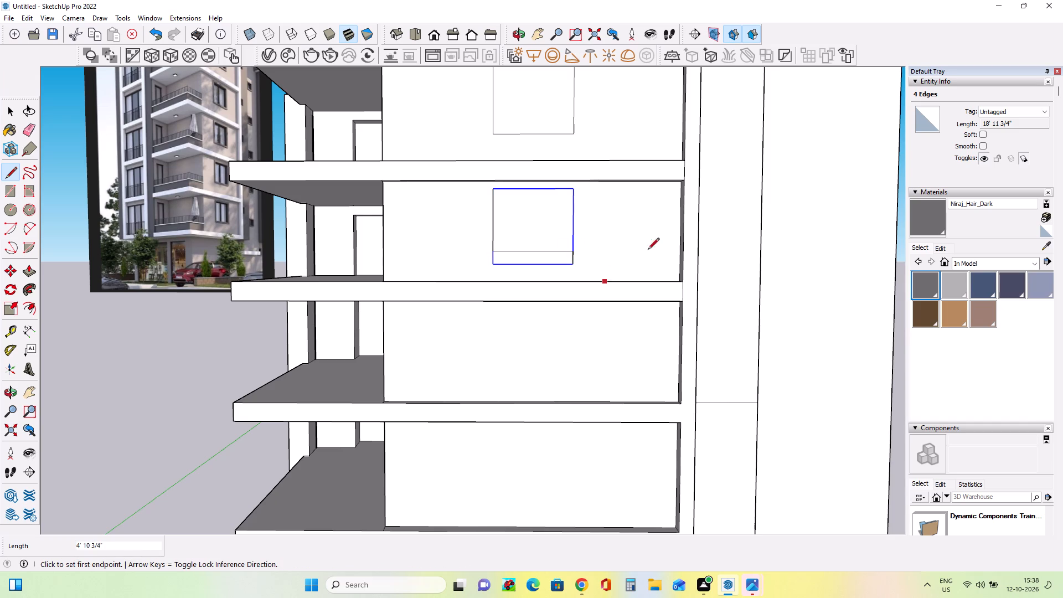
click(29, 130)
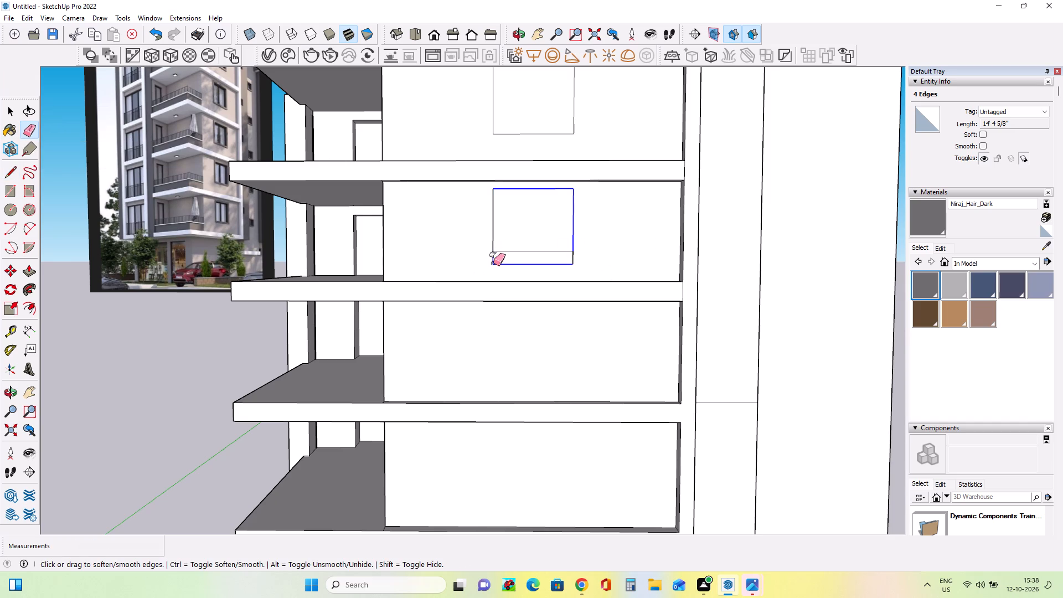
ctrl+click(493, 263)
ctrl+click(500, 262)
click(523, 264)
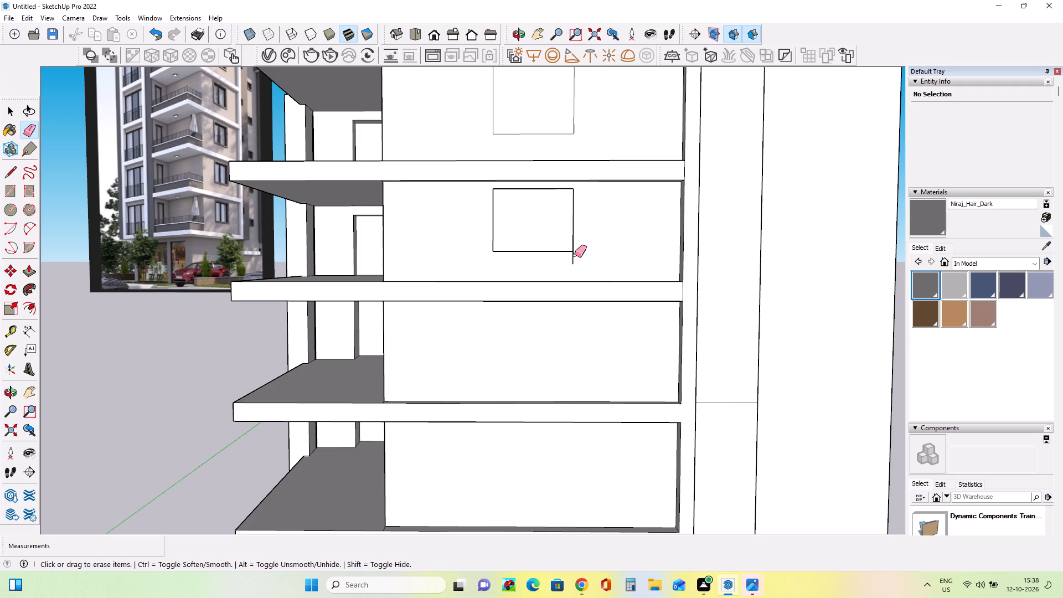
click(572, 259)
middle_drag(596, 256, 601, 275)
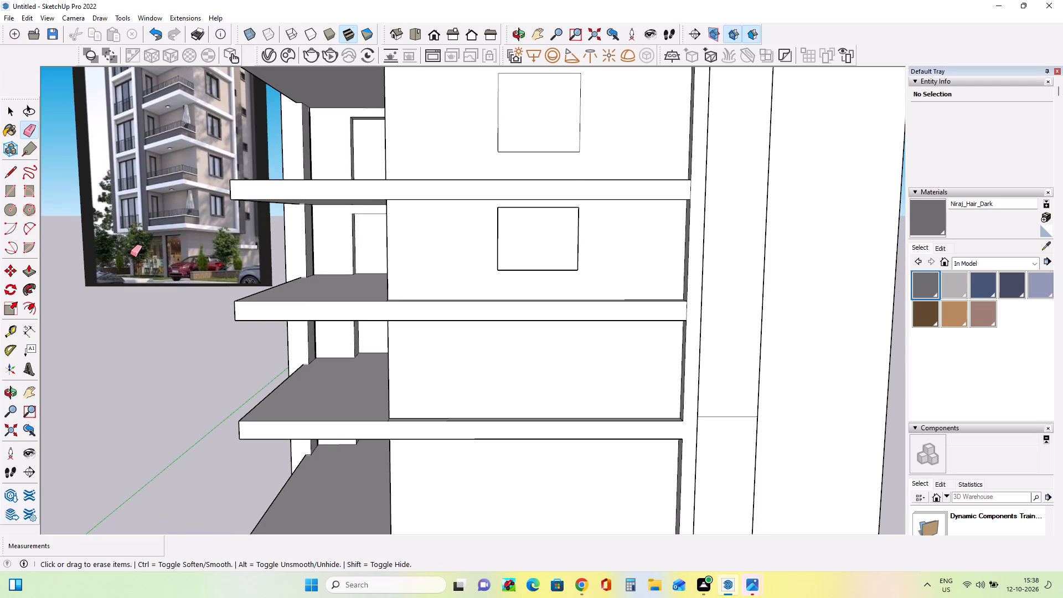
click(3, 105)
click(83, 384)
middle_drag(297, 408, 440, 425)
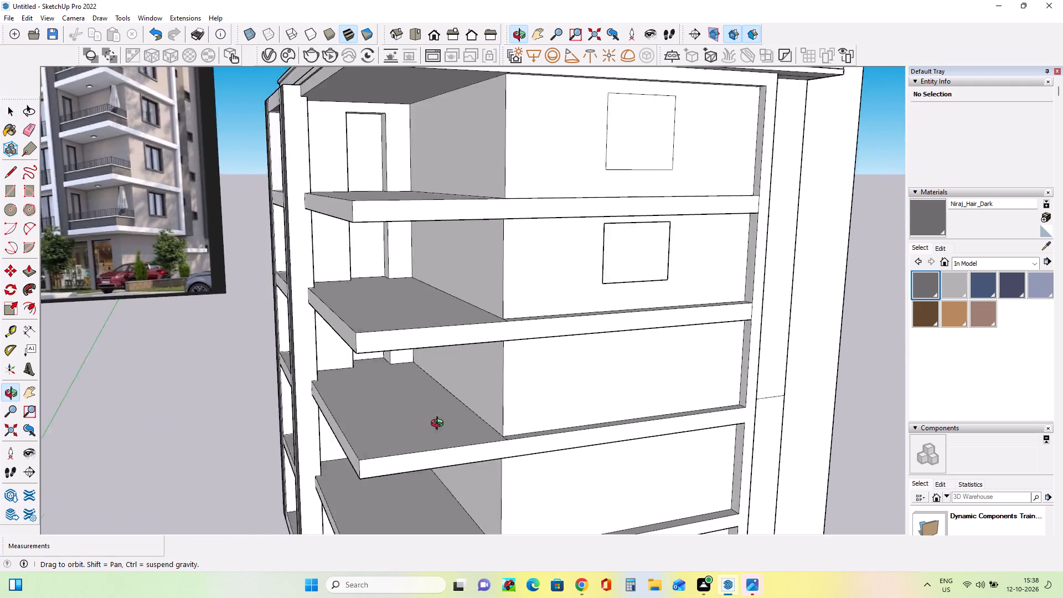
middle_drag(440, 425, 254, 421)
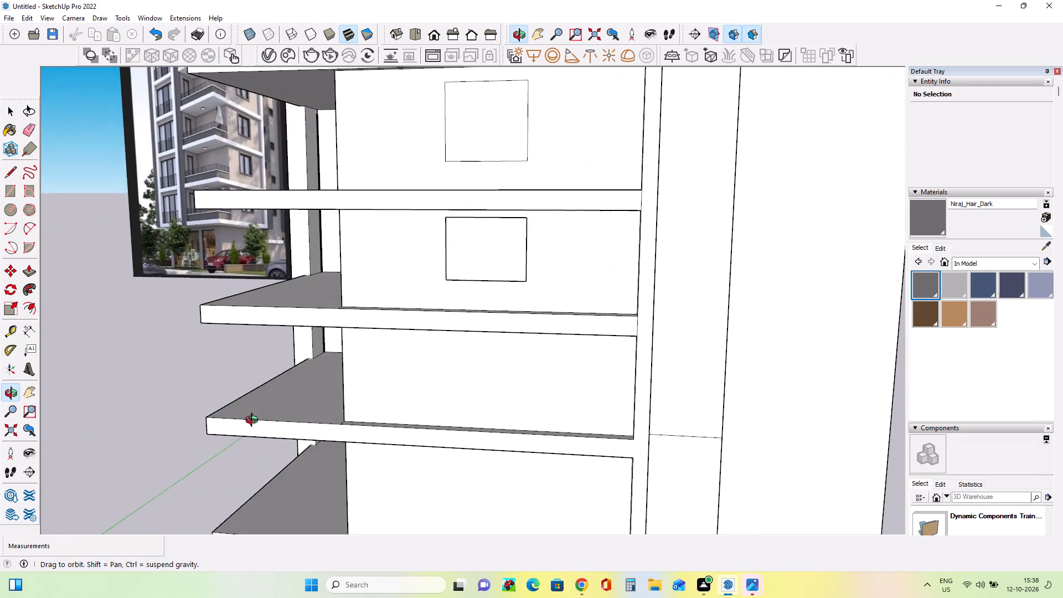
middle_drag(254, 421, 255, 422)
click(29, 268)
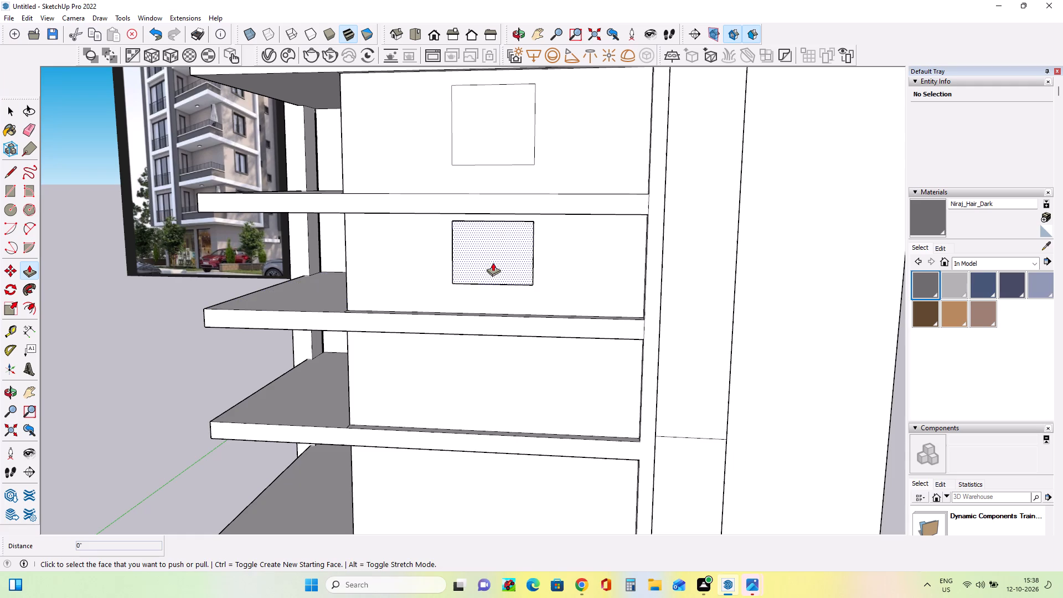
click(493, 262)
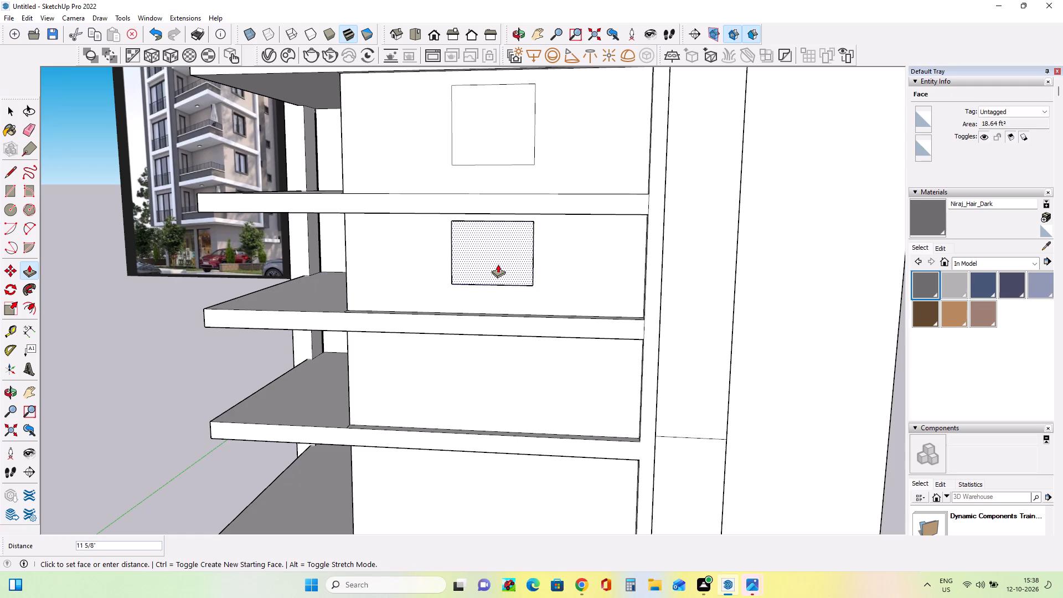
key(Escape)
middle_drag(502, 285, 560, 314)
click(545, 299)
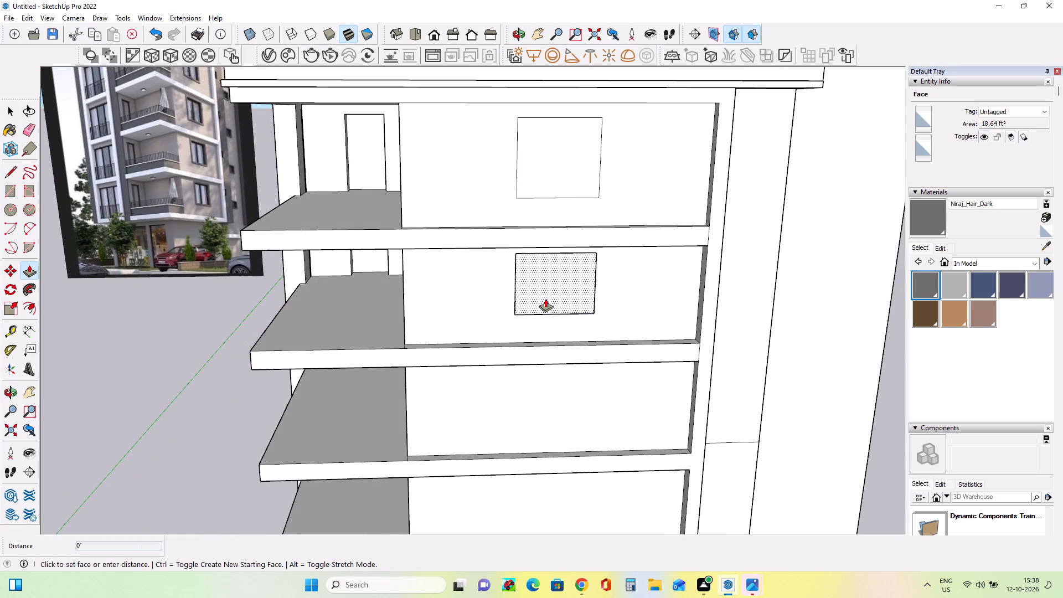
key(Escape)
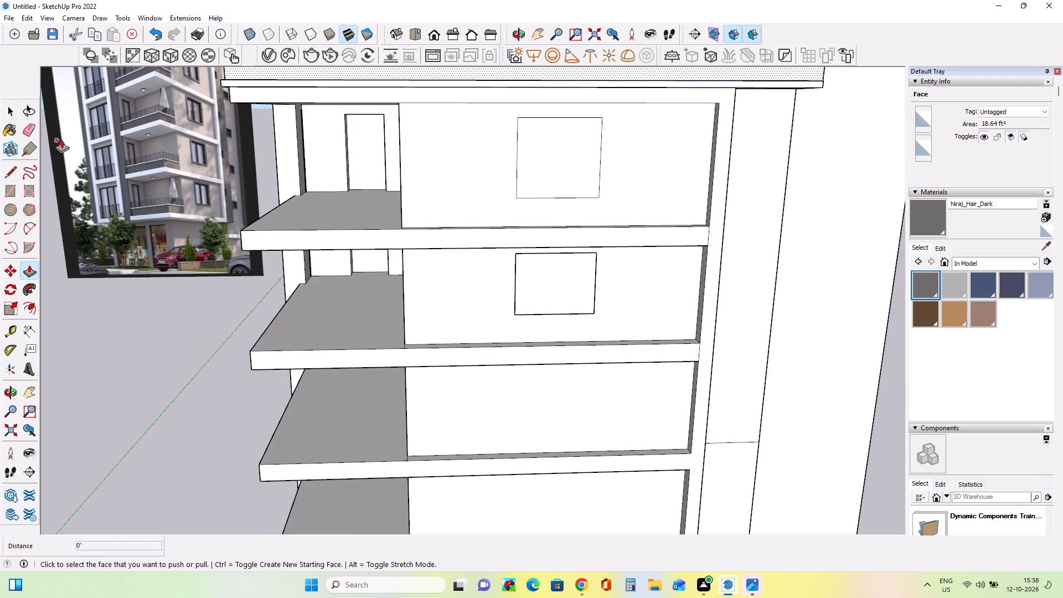
Copy the shortened window outline's four edges straight down about 7' 5" onto the third floor from the top's side-wall panel.
click(4, 109)
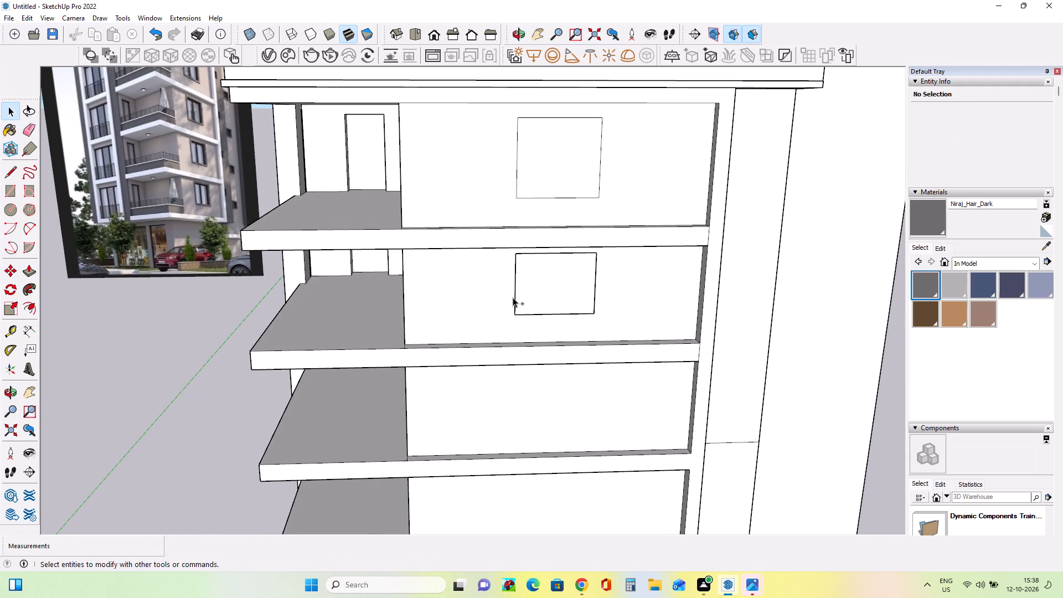
ctrl+click(513, 297)
ctrl+click(518, 293)
ctrl+click(515, 299)
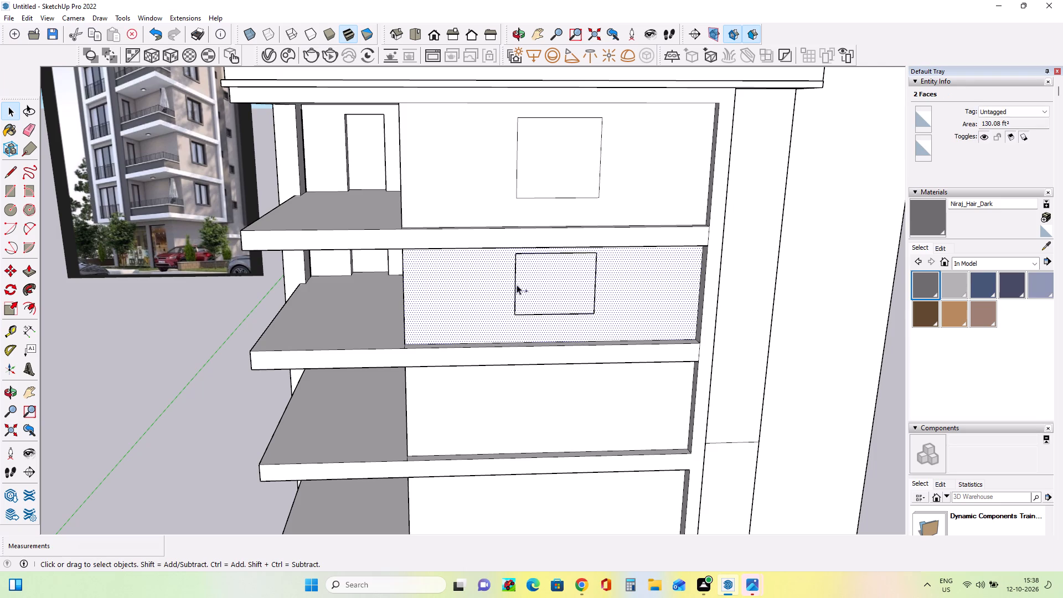
ctrl+click(528, 254)
ctrl+click(595, 297)
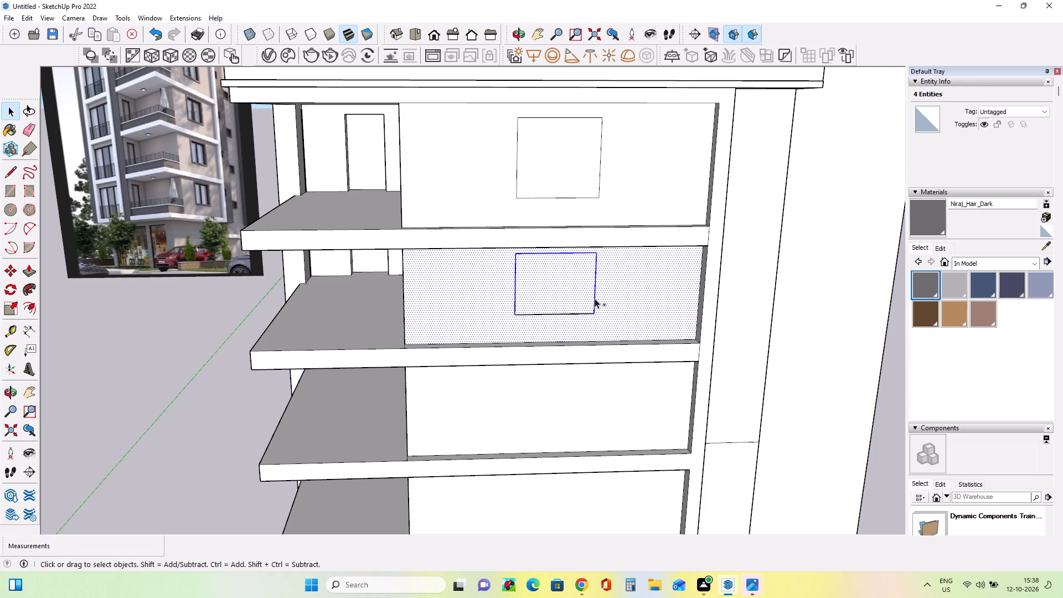
ctrl+click(590, 311)
ctrl+click(558, 313)
ctrl+click(19, 110)
shift+click(483, 293)
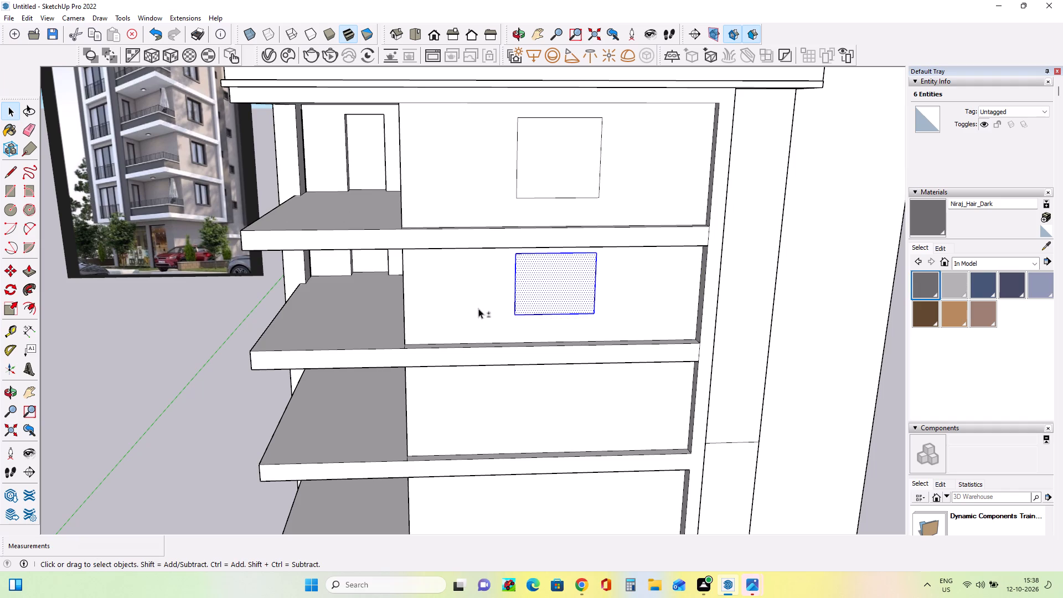
shift+click(554, 306)
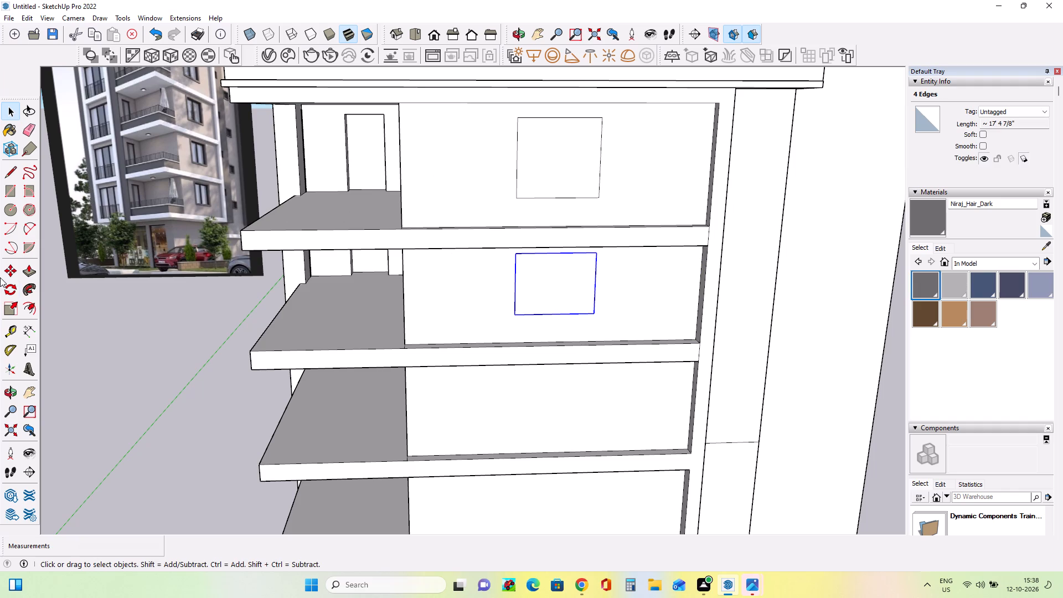
ctrl+click(9, 275)
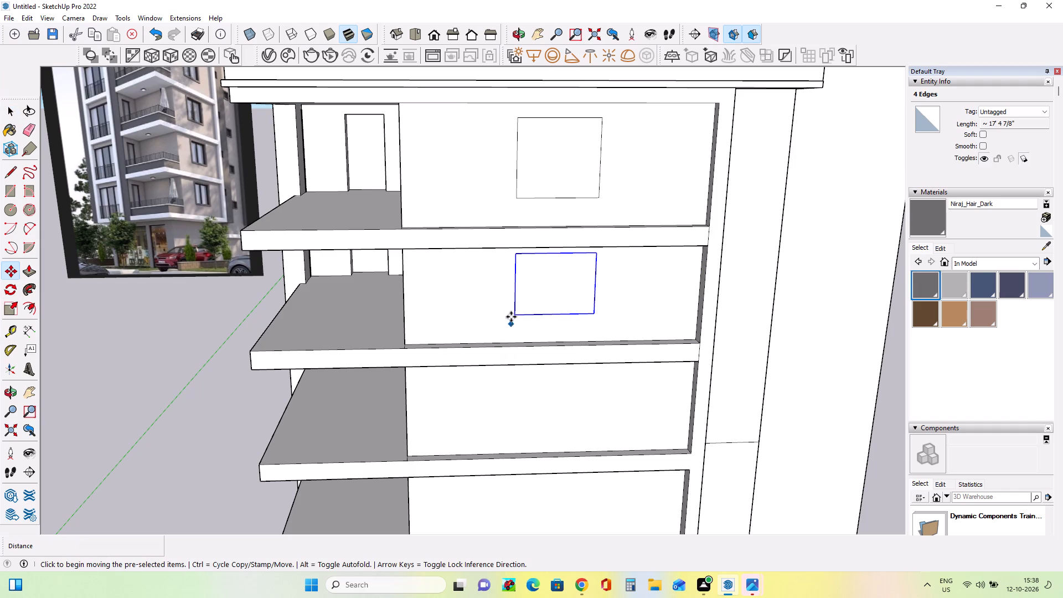
ctrl+click(517, 313)
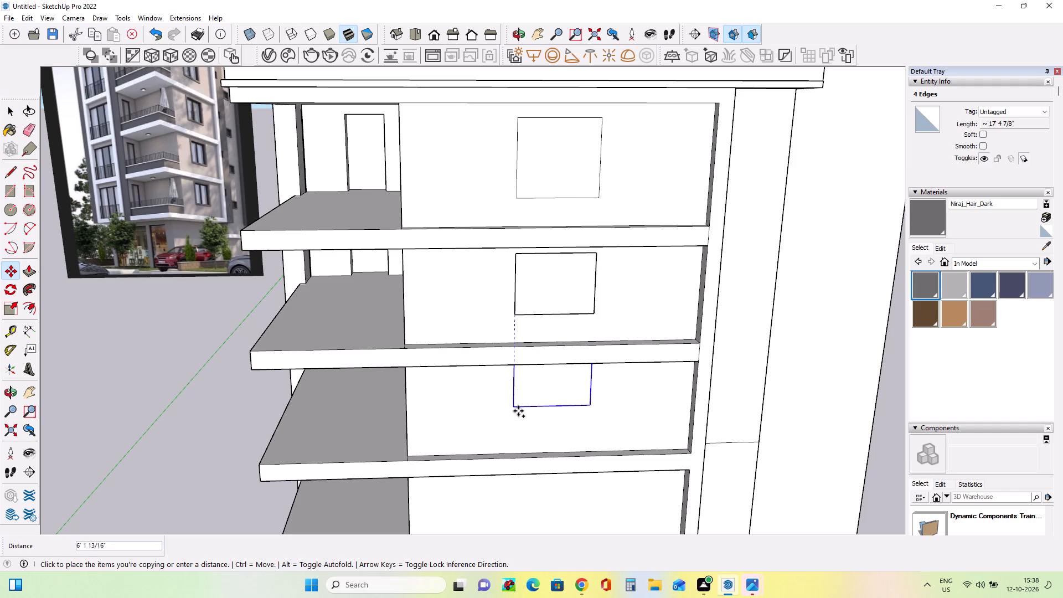
middle_drag(523, 432, 512, 362)
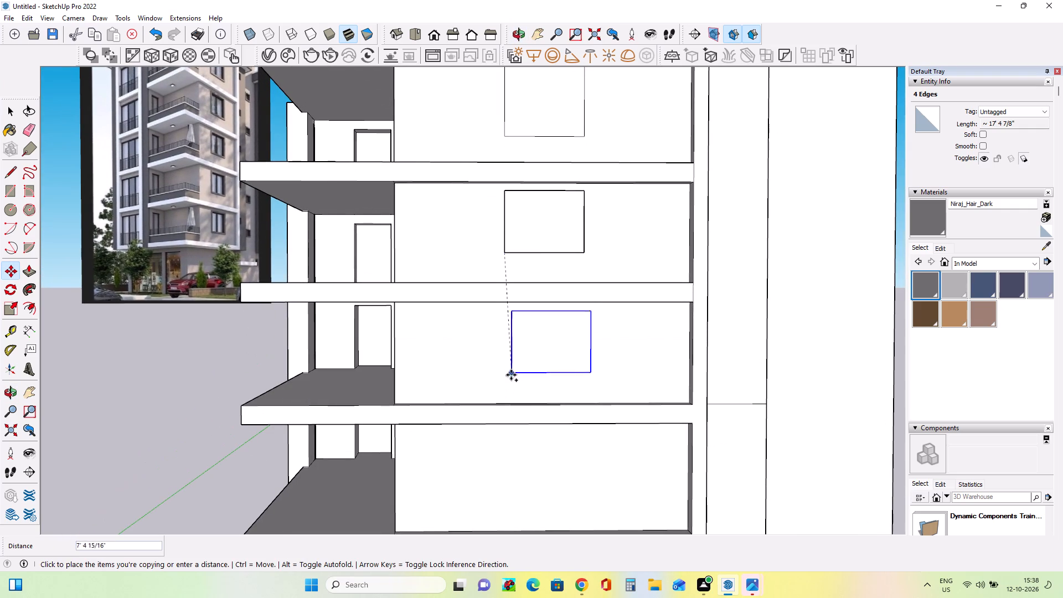
click(504, 373)
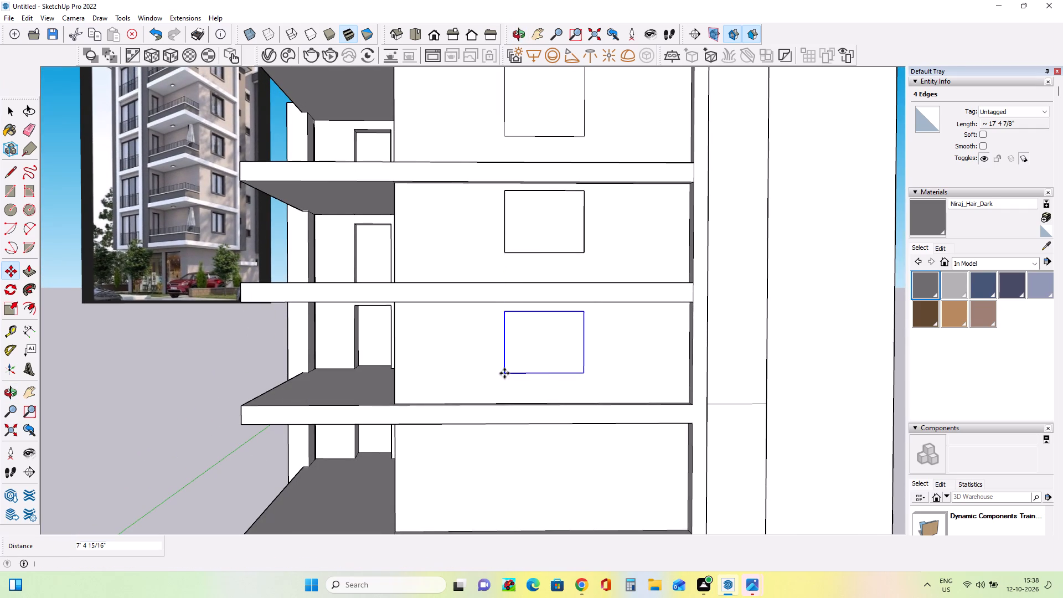
Copy the window outline straight down onto the two lowest balcony floors' side-wall panels, about 7' 7" and a further 7' 9" lower.
click(505, 374)
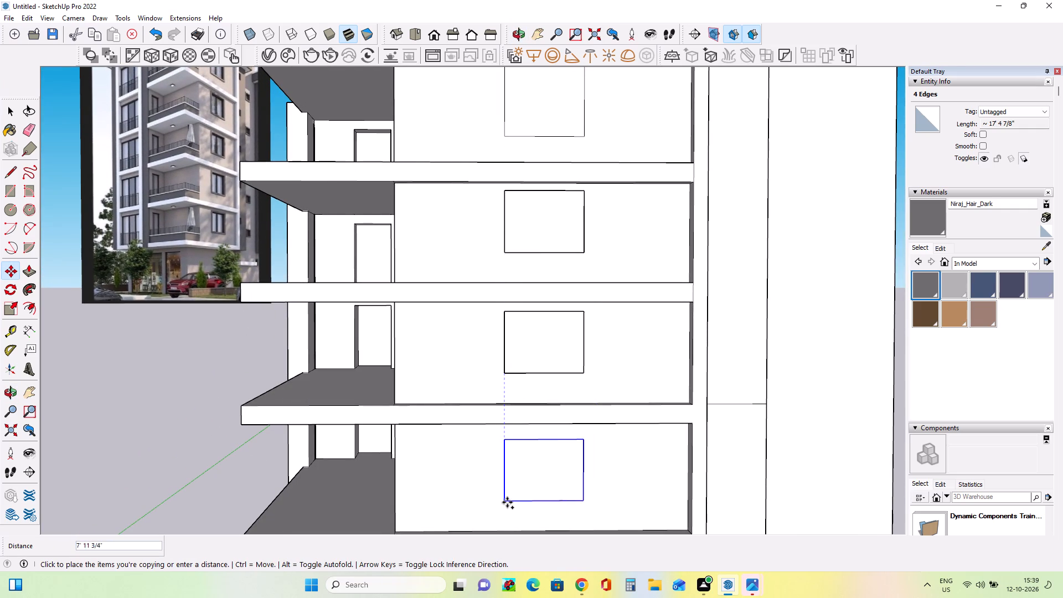
click(507, 496)
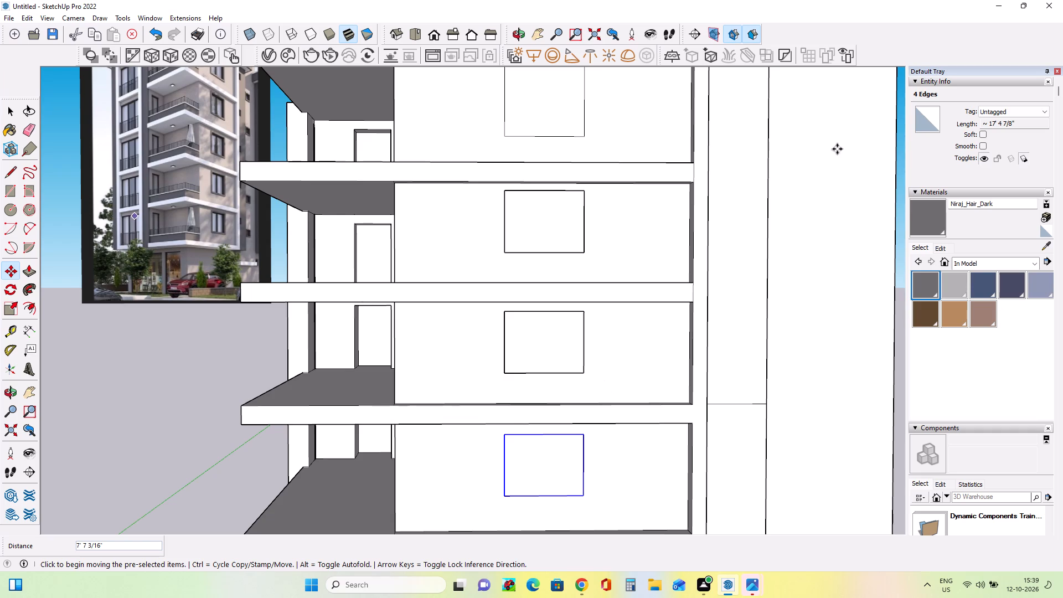
scroll(556, 372, down, 12)
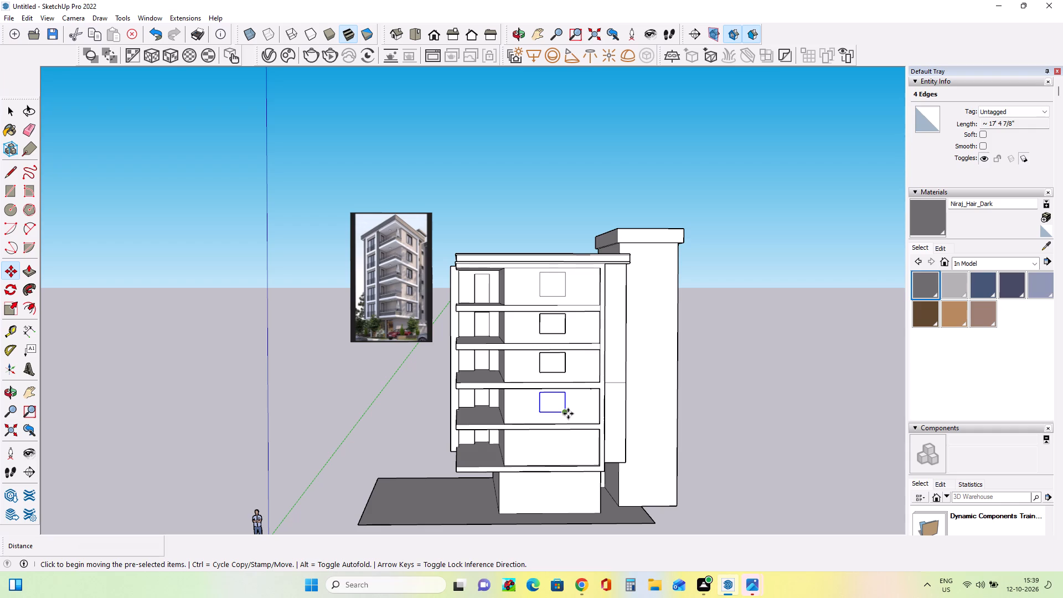
click(568, 414)
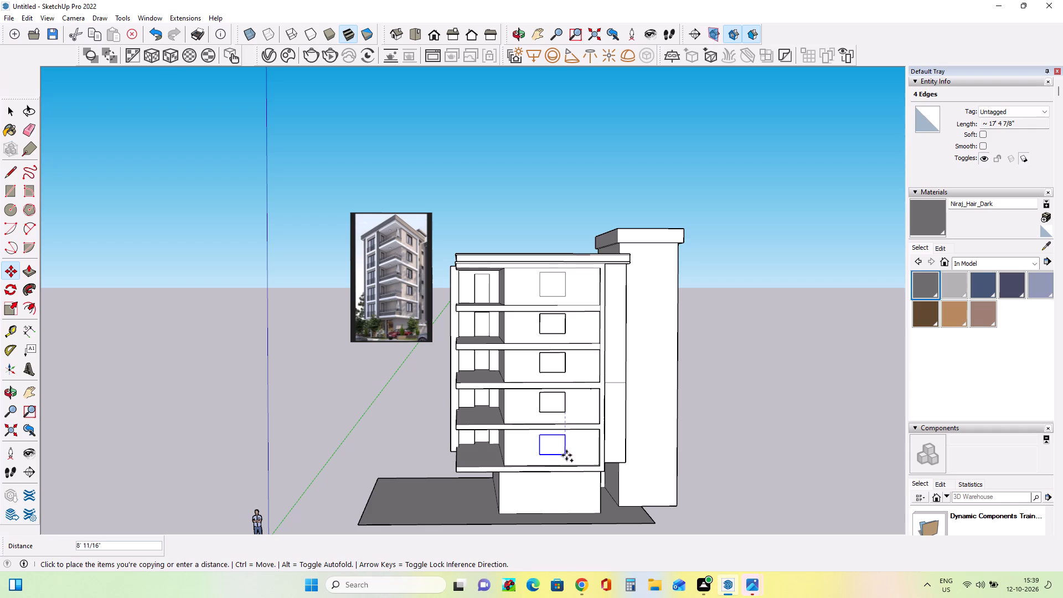
scroll(566, 456, up, 8)
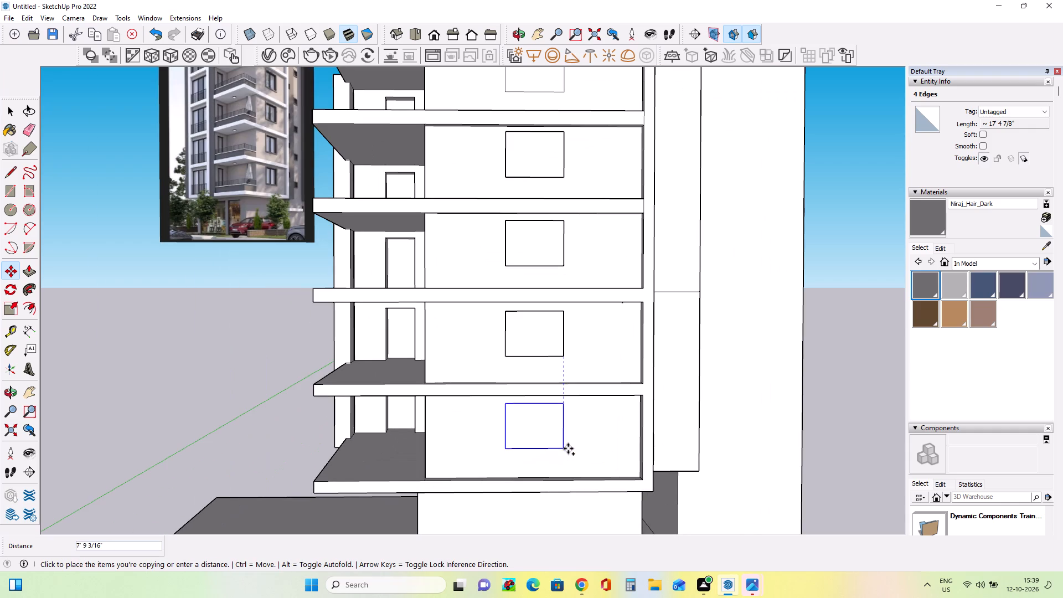
click(568, 448)
scroll(568, 458, down, 8)
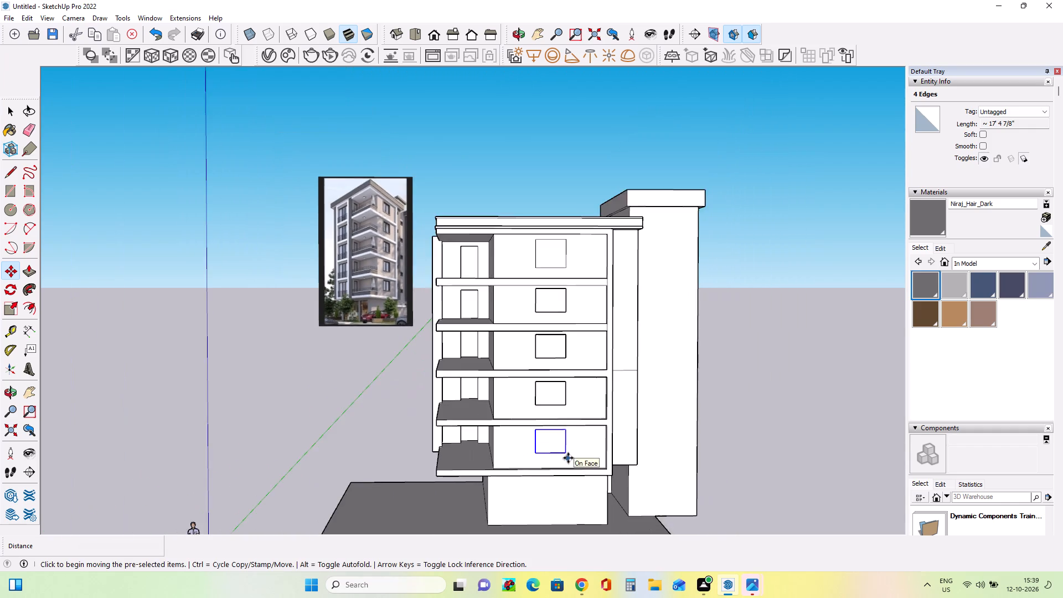
scroll(568, 458, down, 3)
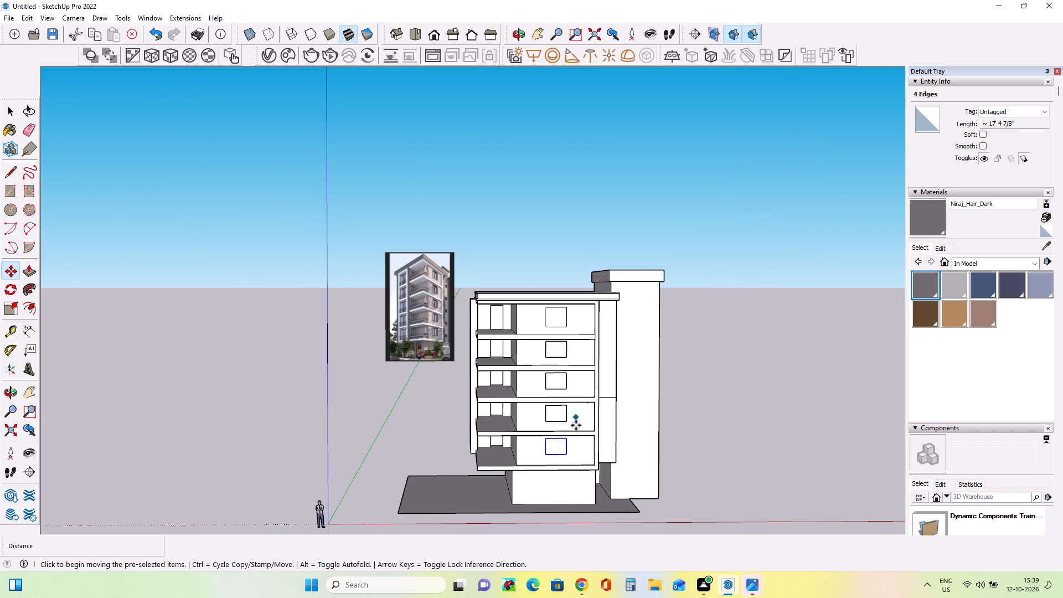
scroll(558, 423, up, 7)
click(9, 110)
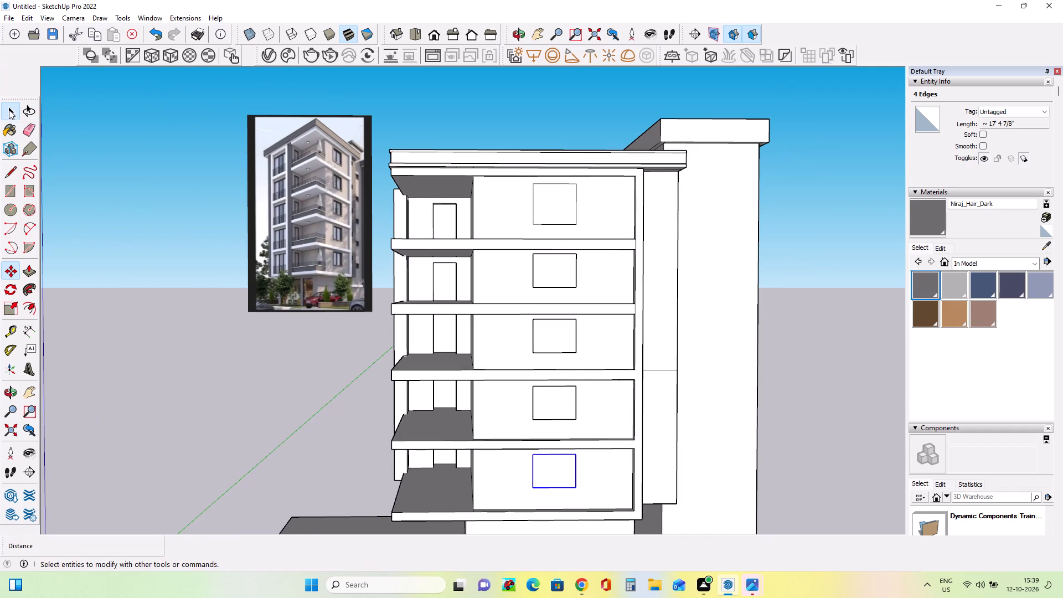
click(236, 212)
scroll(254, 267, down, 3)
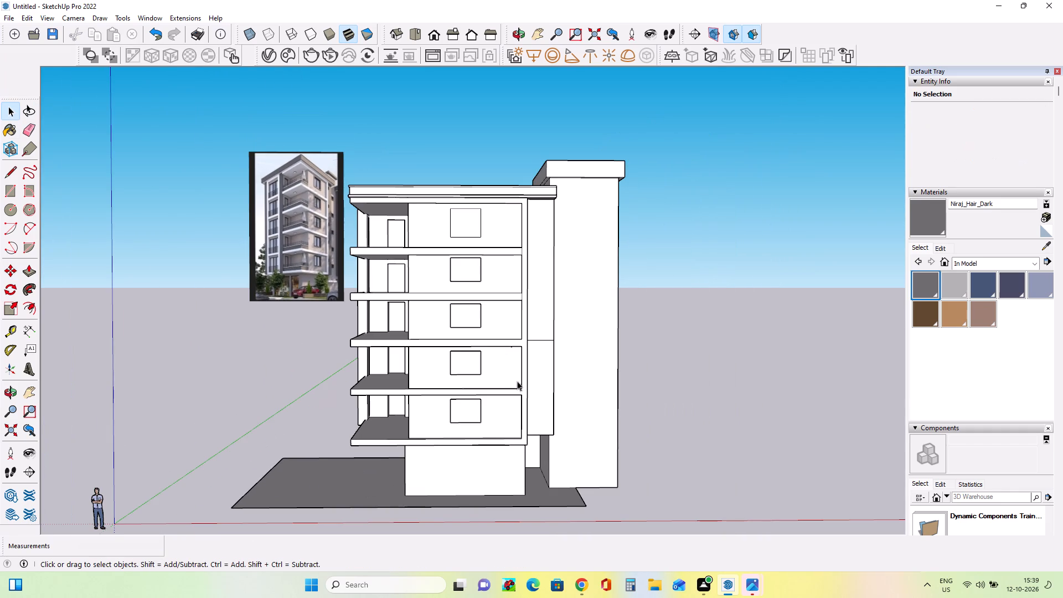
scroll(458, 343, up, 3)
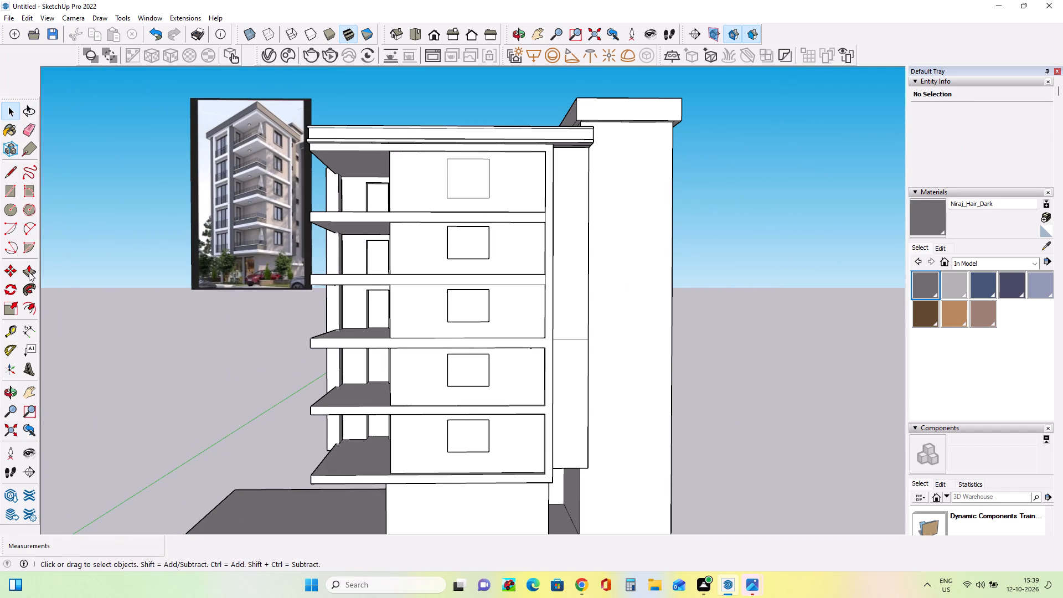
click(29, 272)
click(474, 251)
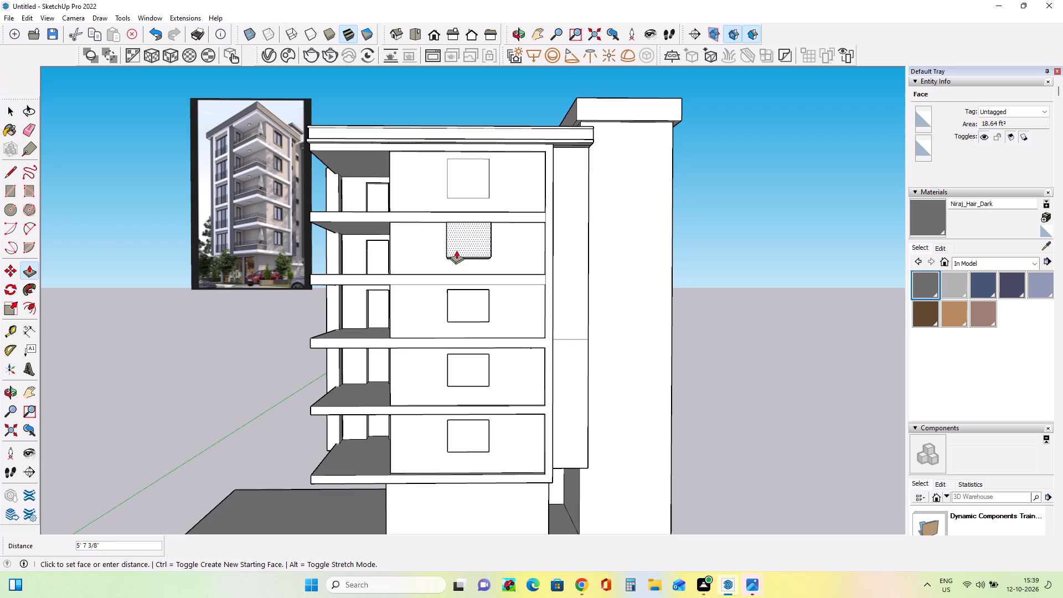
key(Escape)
Check the window frames in the reference photo and offset the top floor's side-wall window outline 4" inward.
middle_drag(465, 266, 484, 288)
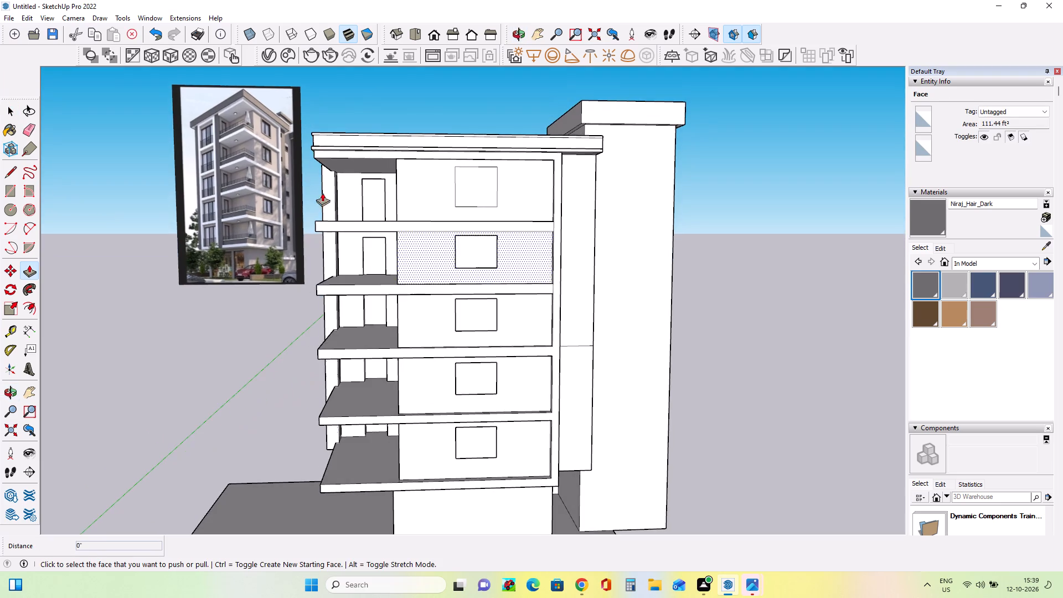
scroll(250, 182, up, 14)
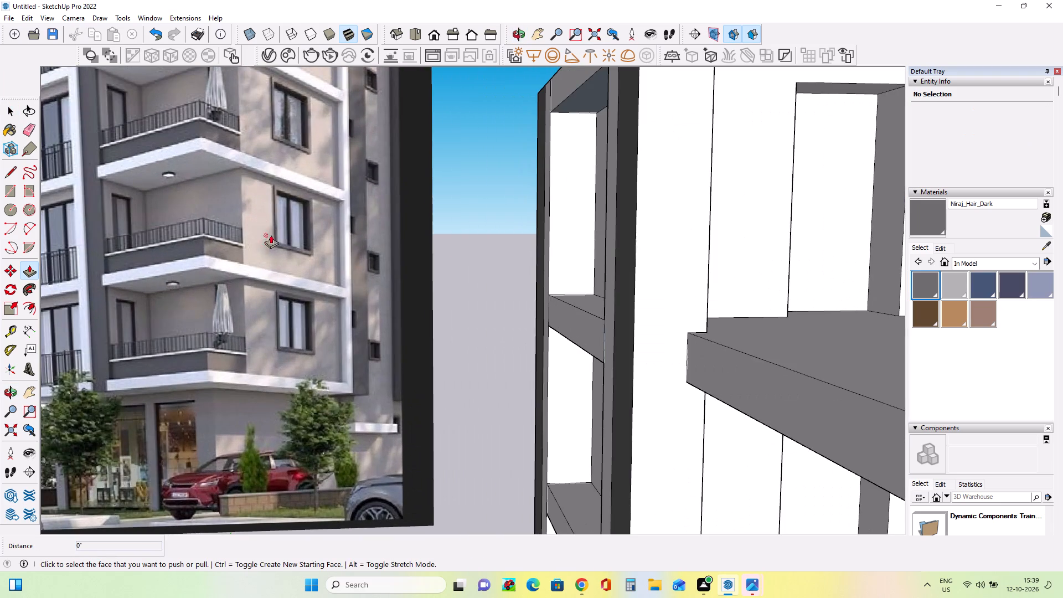
scroll(275, 259, up, 4)
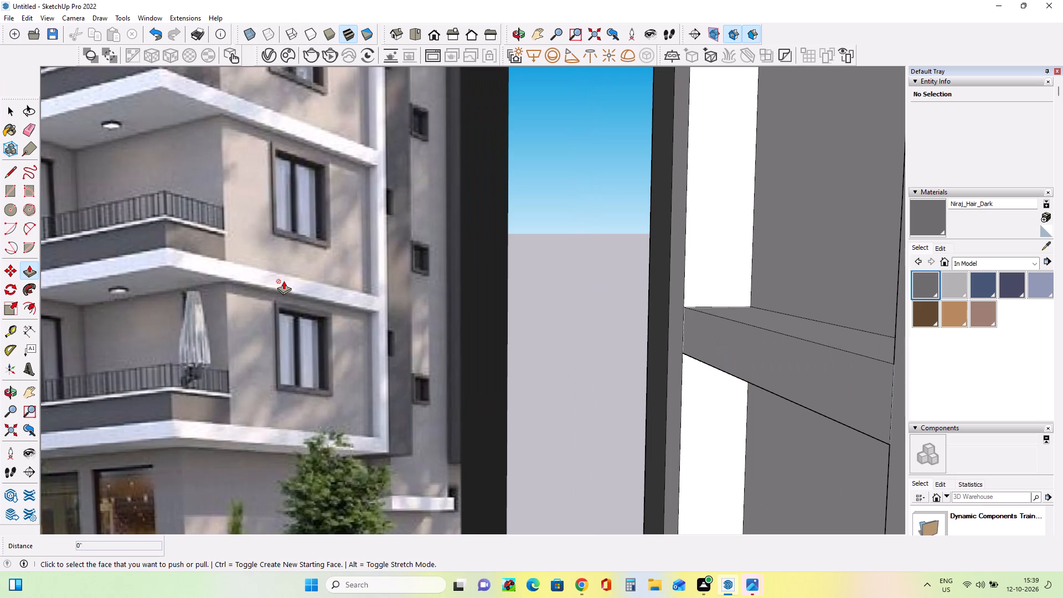
scroll(283, 281, down, 14)
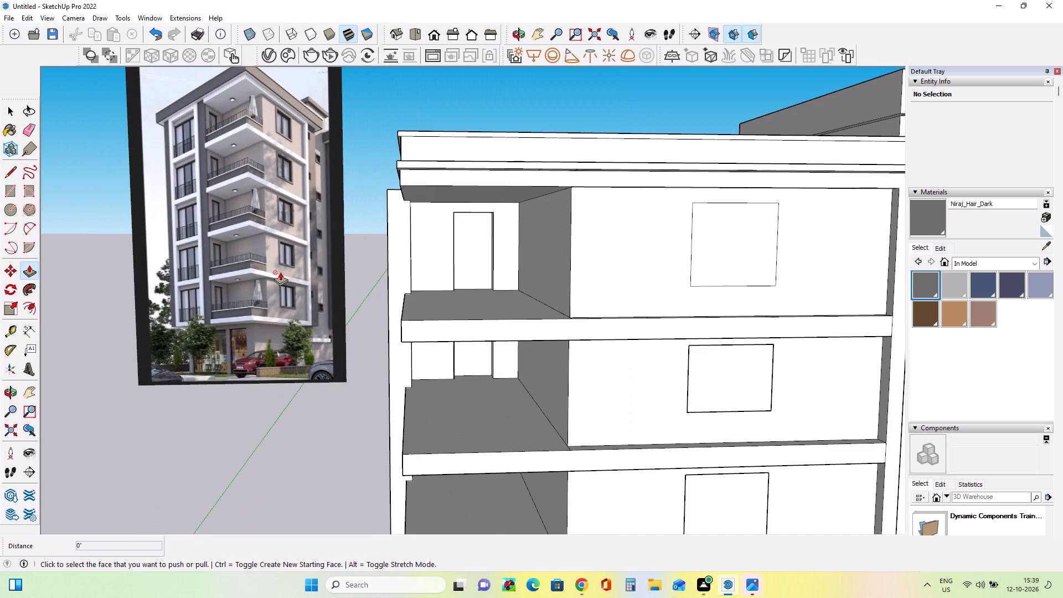
scroll(282, 286, down, 3)
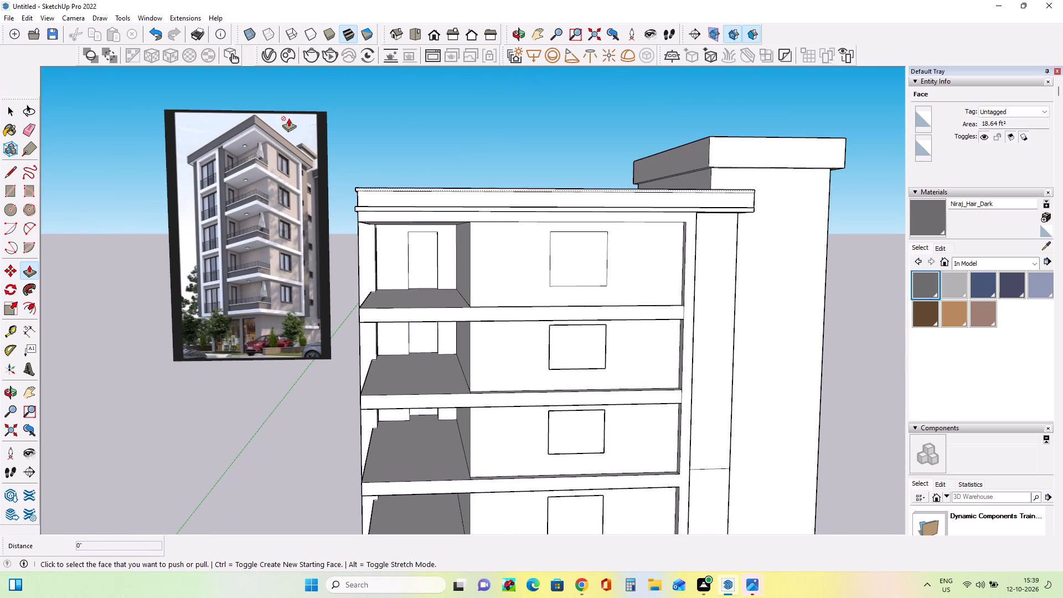
click(31, 311)
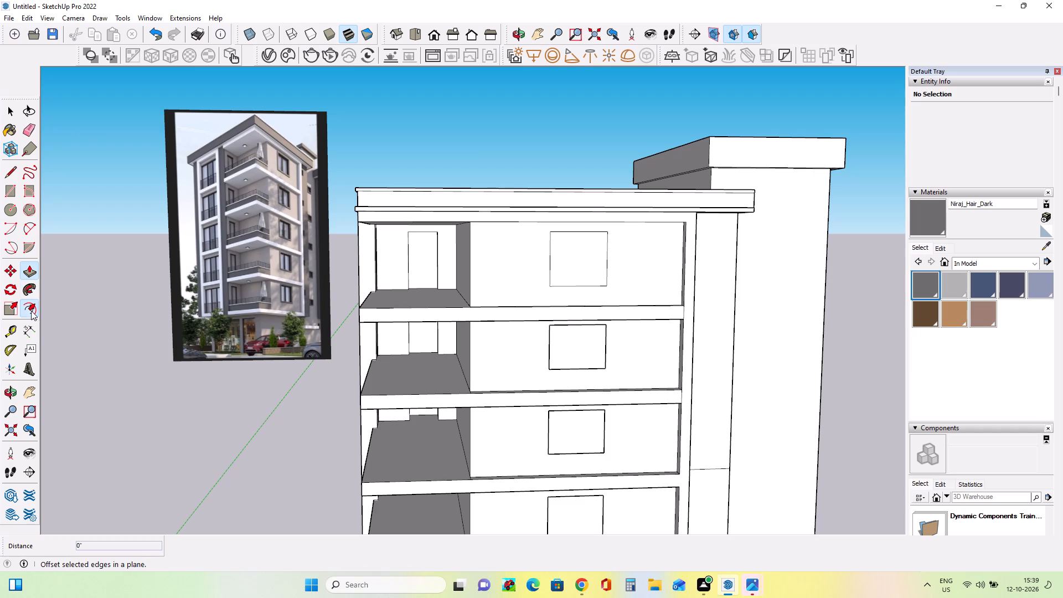
click(577, 264)
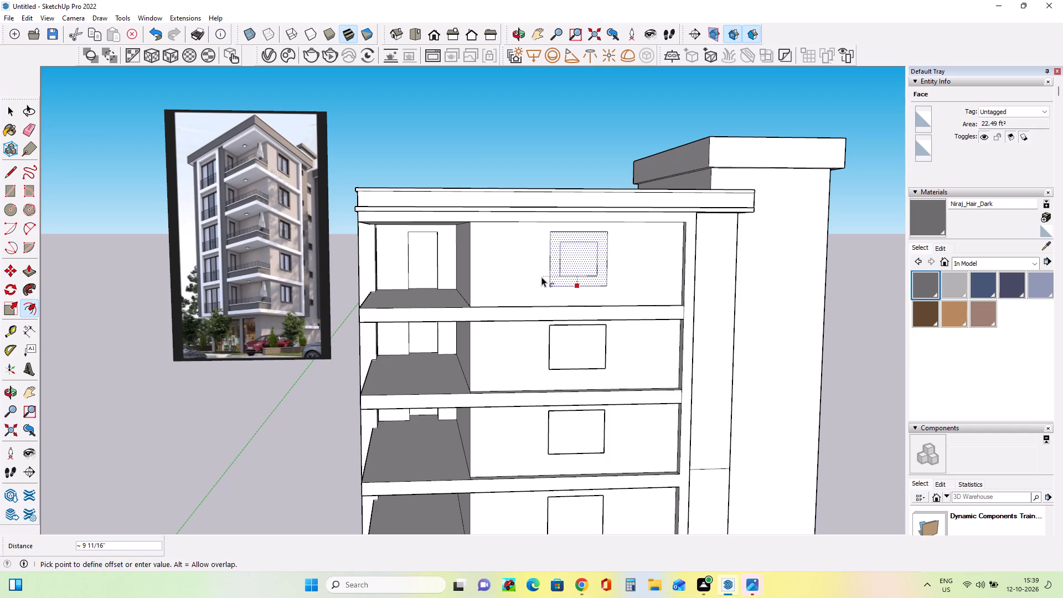
key(4)
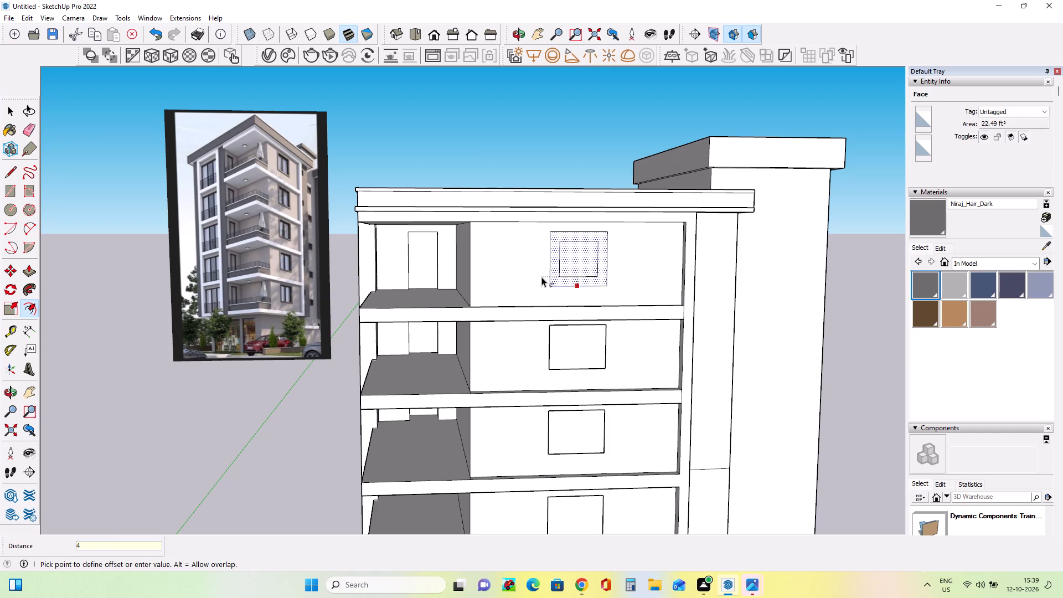
key(shift+quotedbl)
key(Return)
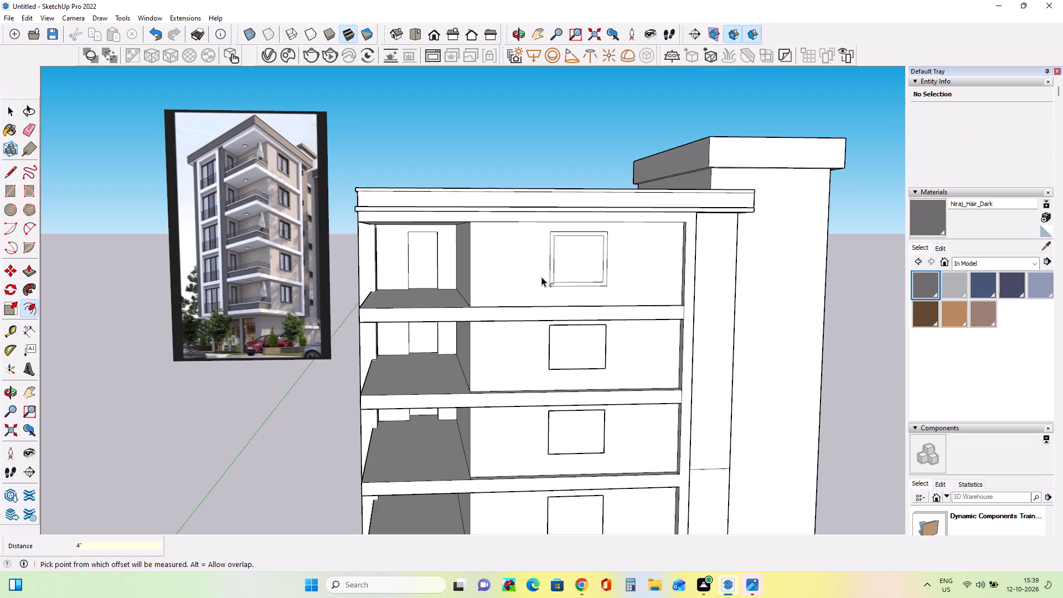
Offset the window outline on the side-wall panel one floor below the top 4" inward.
click(585, 349)
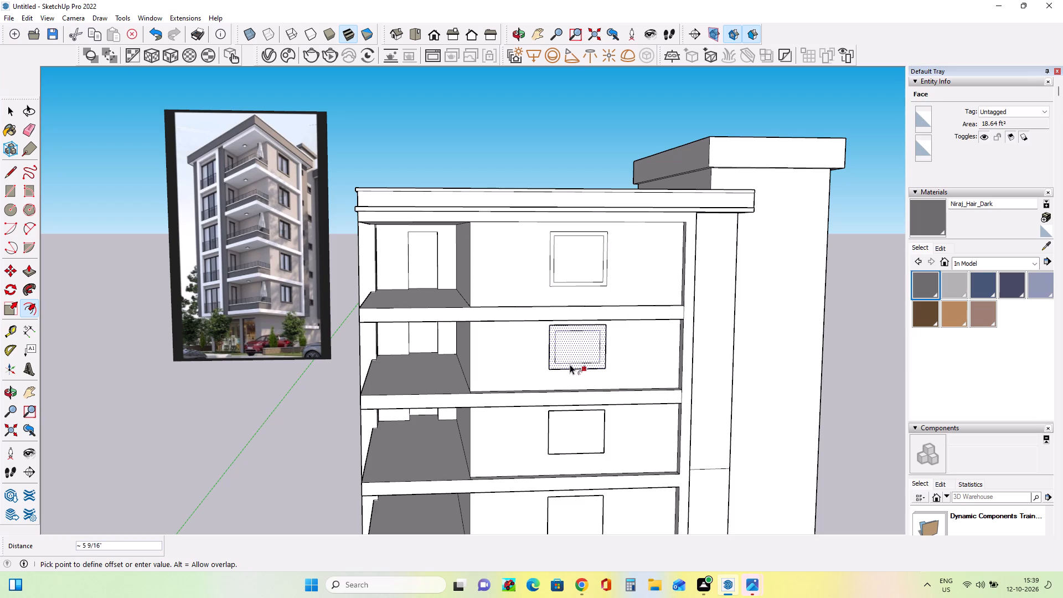
text(4")
key(Return)
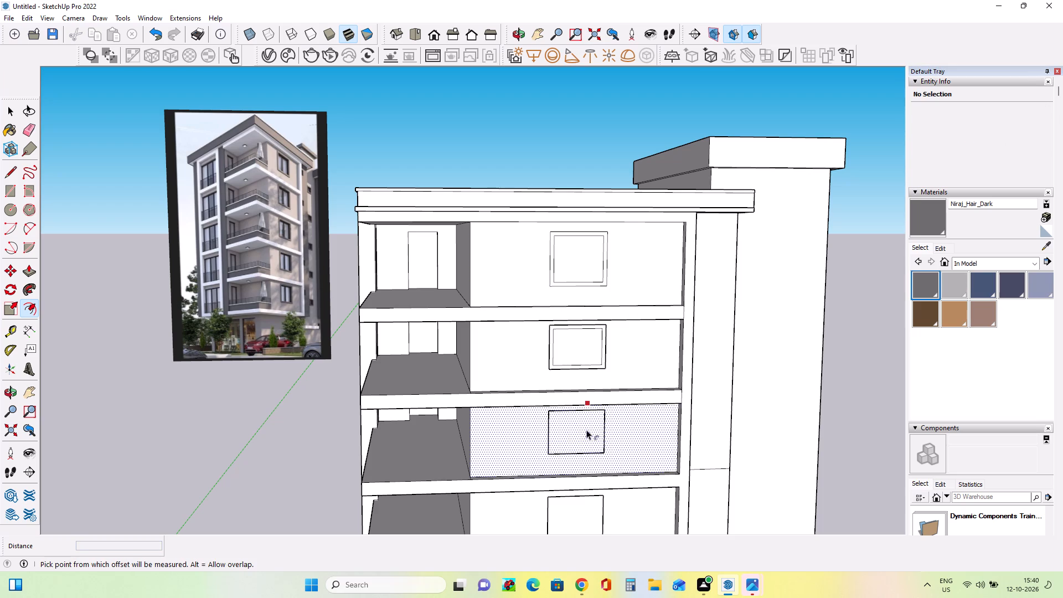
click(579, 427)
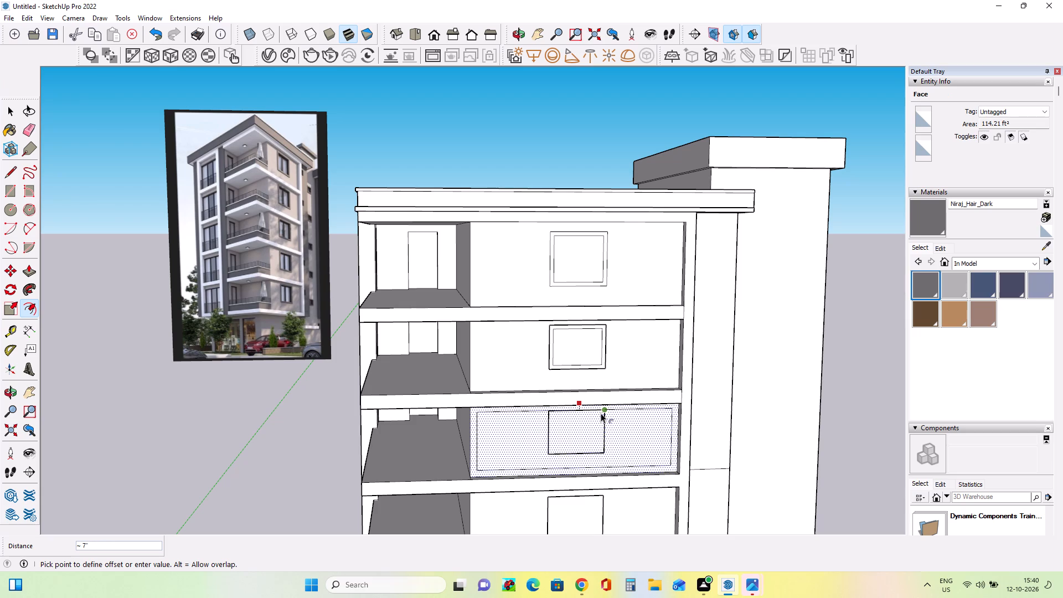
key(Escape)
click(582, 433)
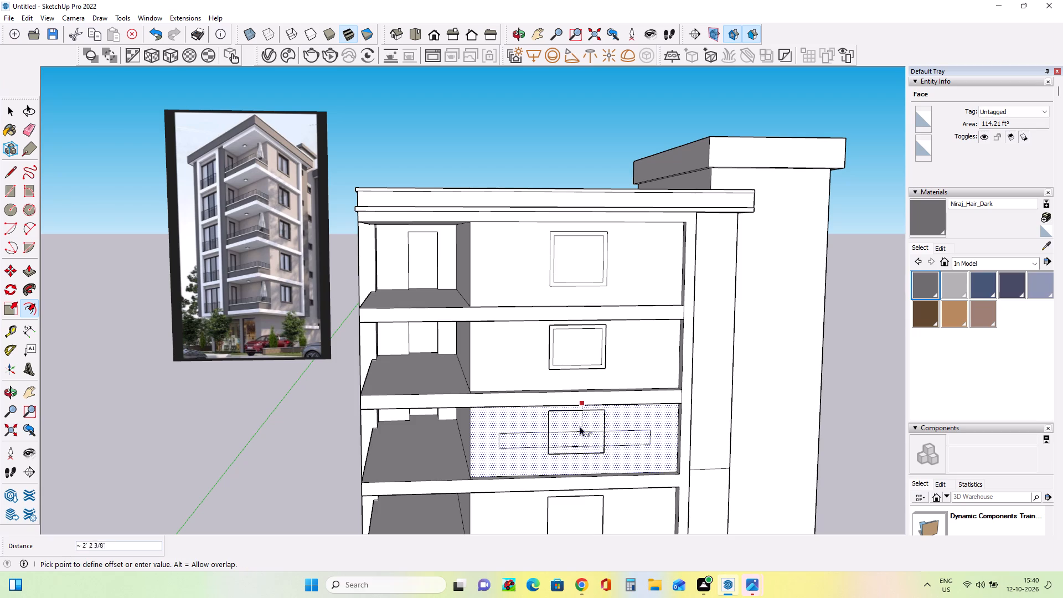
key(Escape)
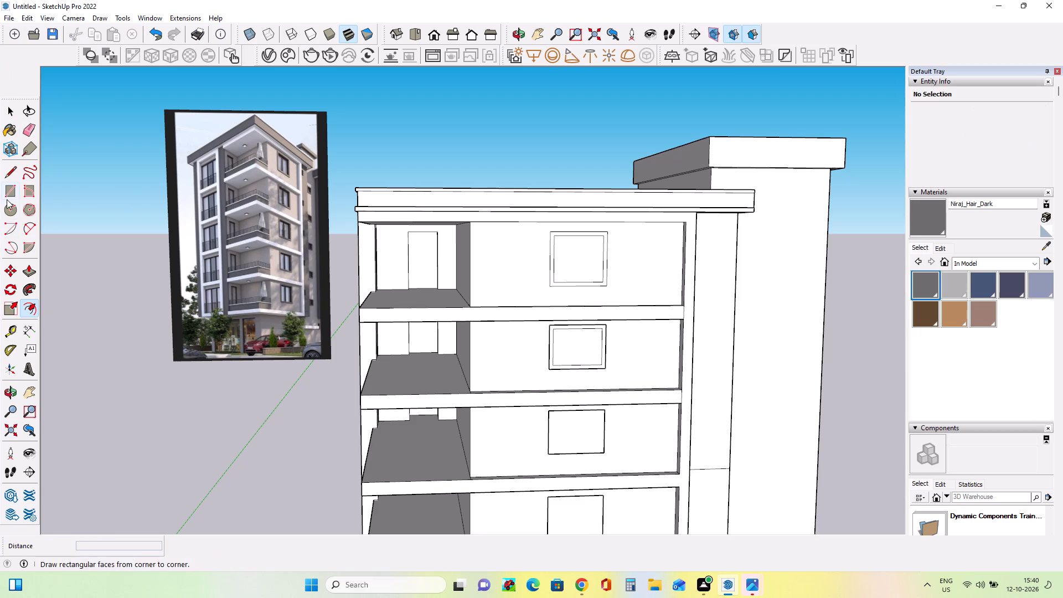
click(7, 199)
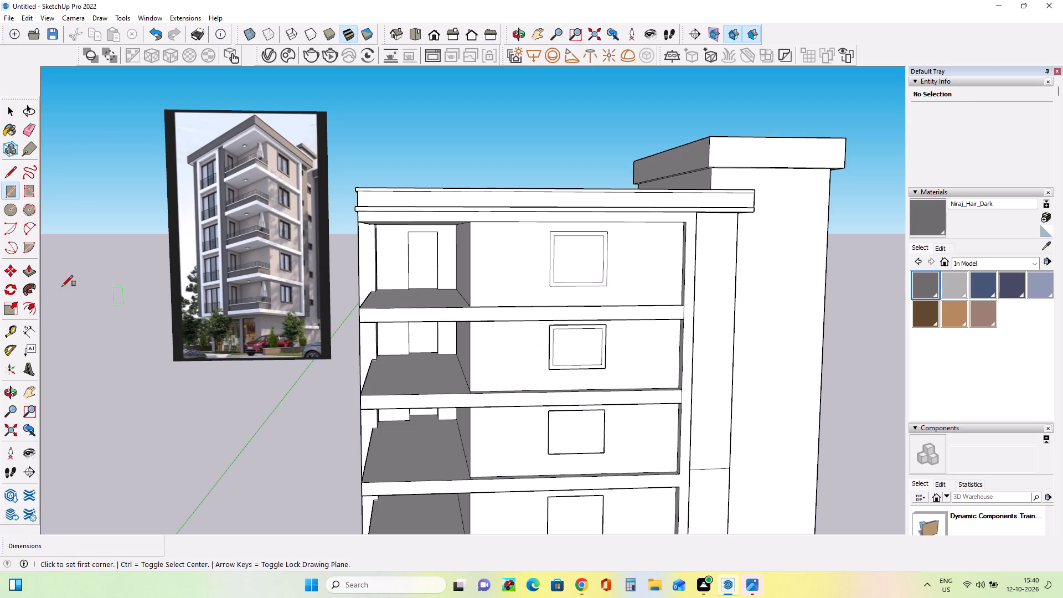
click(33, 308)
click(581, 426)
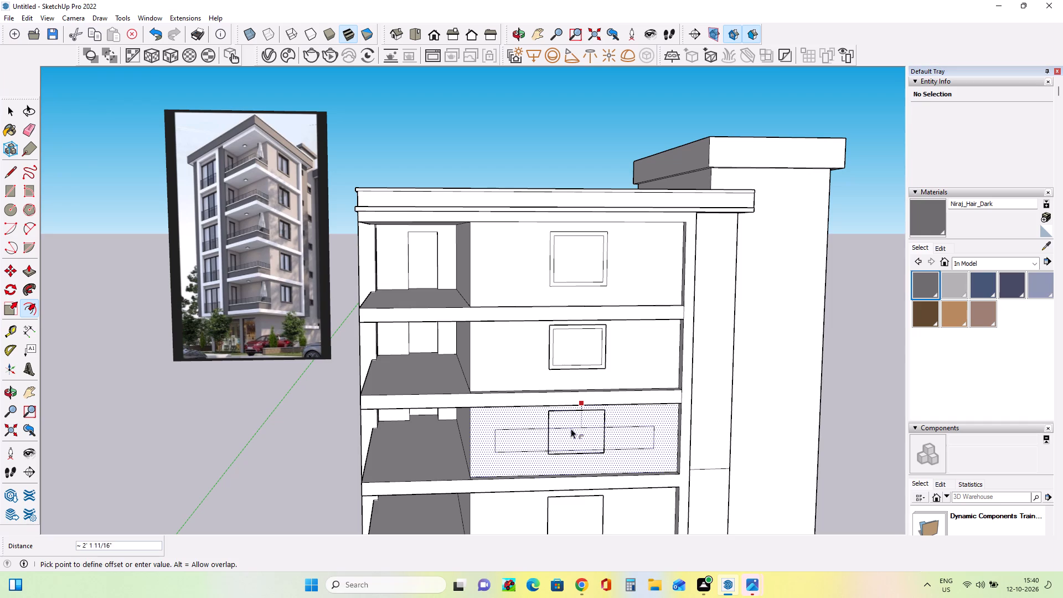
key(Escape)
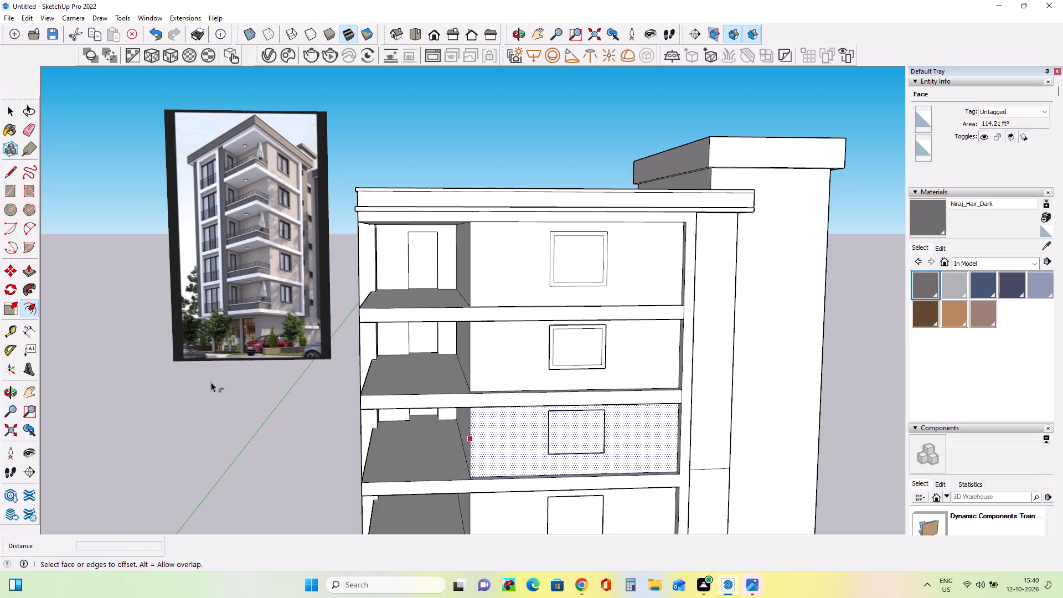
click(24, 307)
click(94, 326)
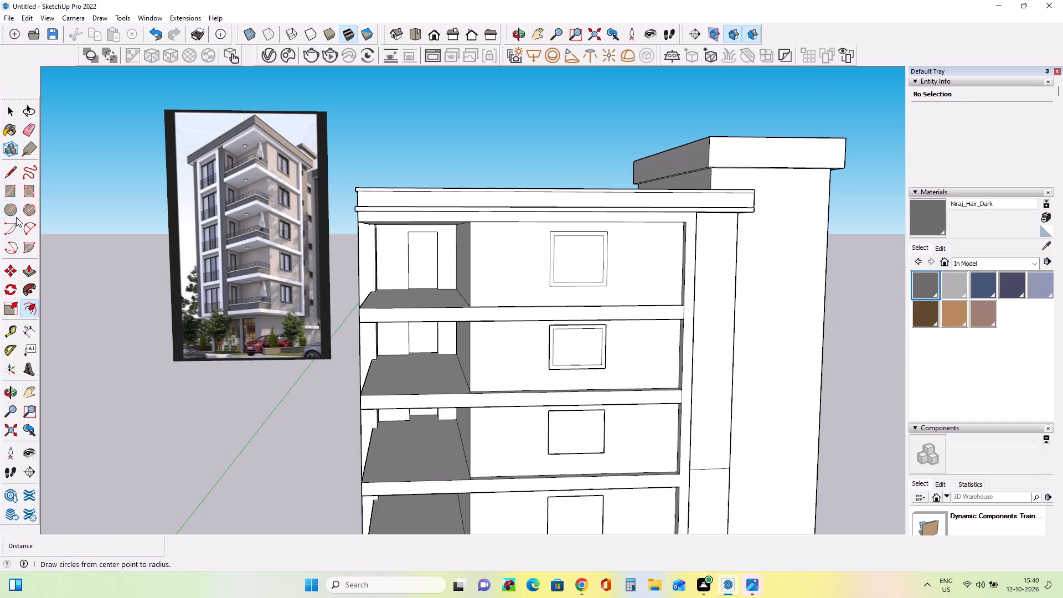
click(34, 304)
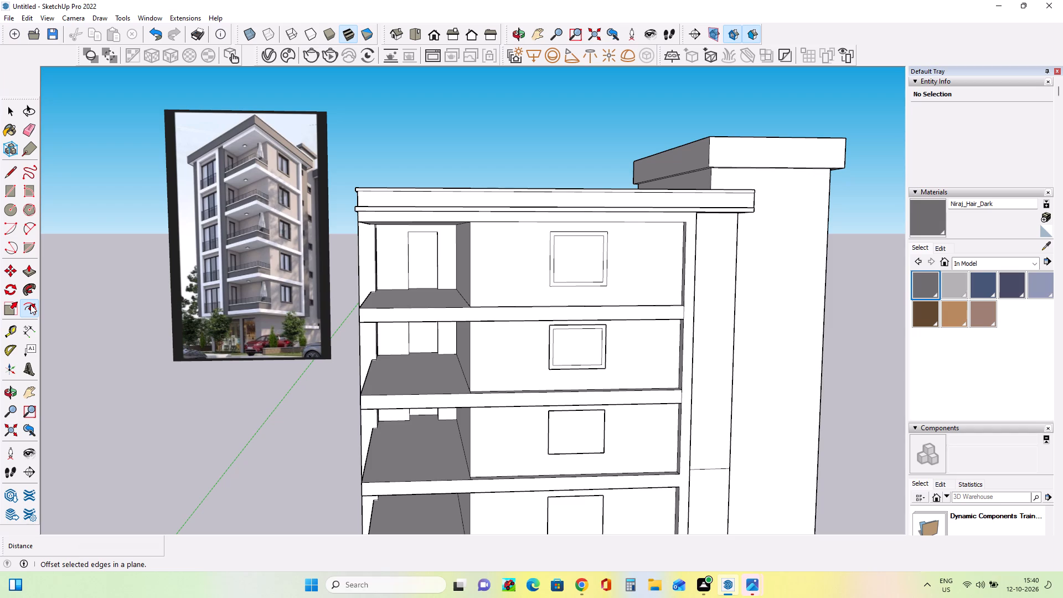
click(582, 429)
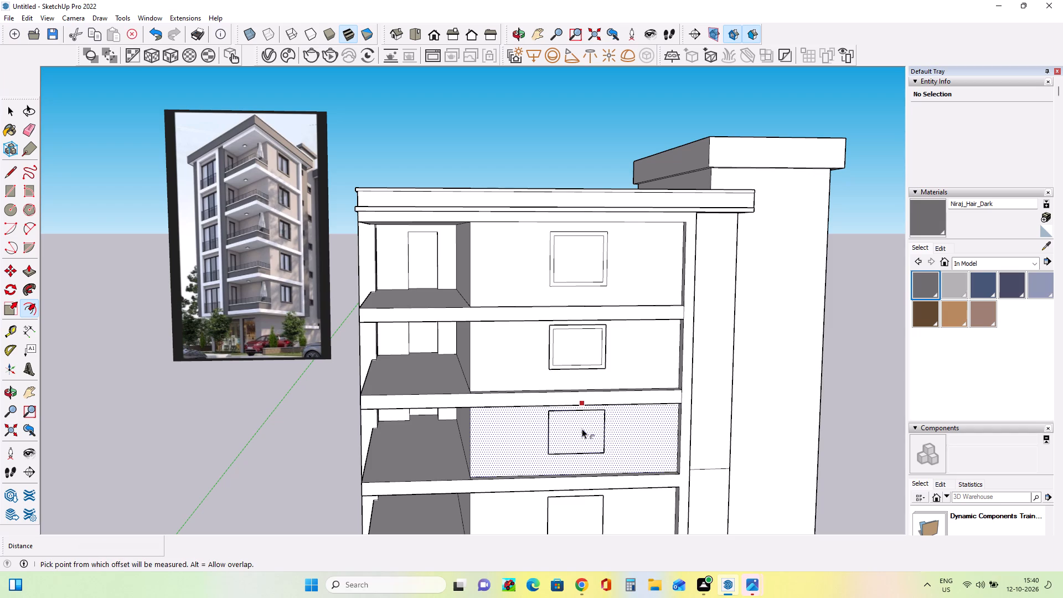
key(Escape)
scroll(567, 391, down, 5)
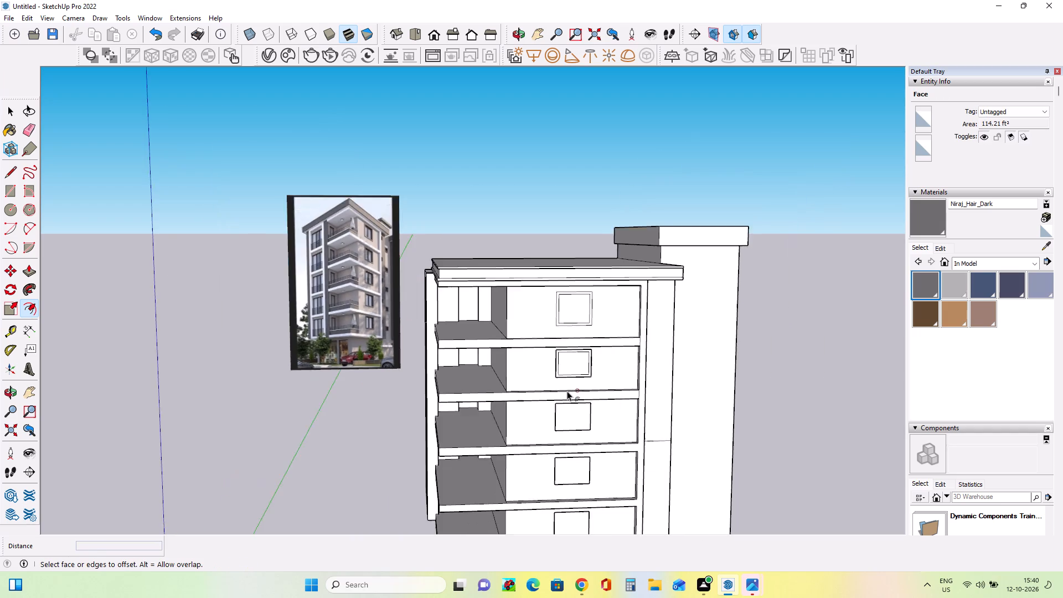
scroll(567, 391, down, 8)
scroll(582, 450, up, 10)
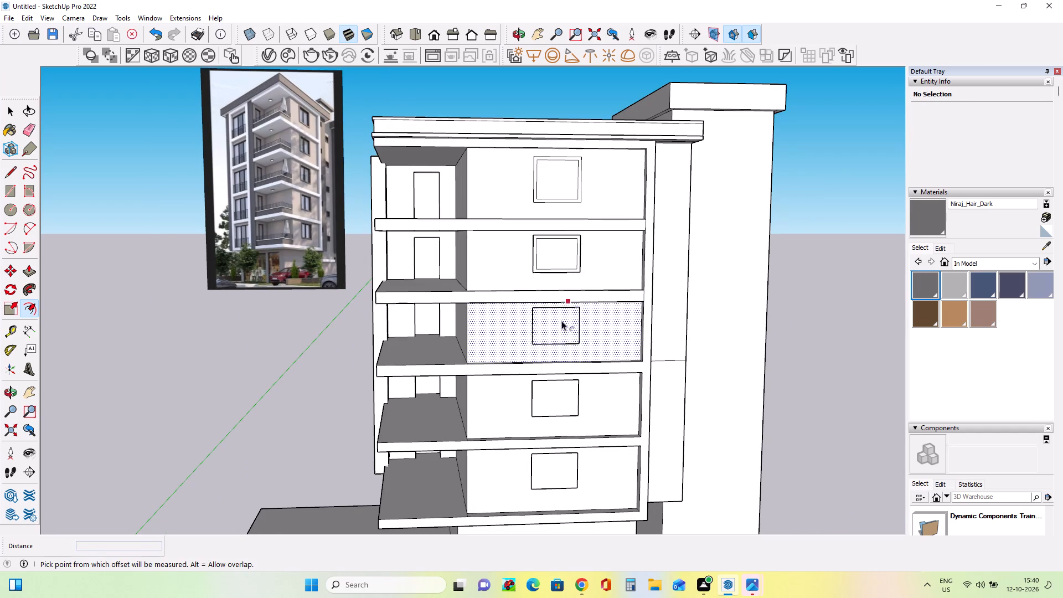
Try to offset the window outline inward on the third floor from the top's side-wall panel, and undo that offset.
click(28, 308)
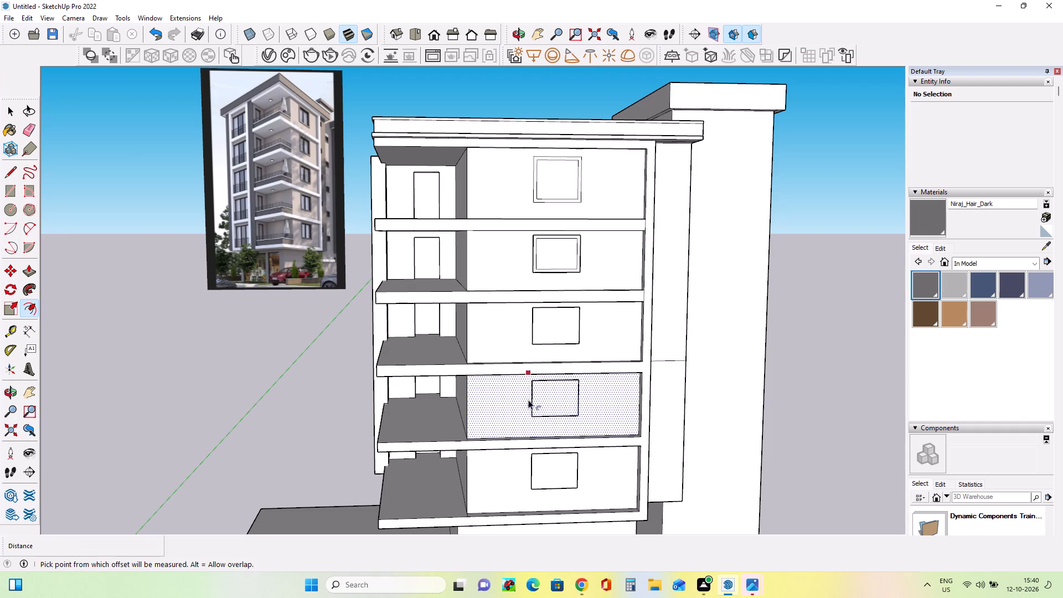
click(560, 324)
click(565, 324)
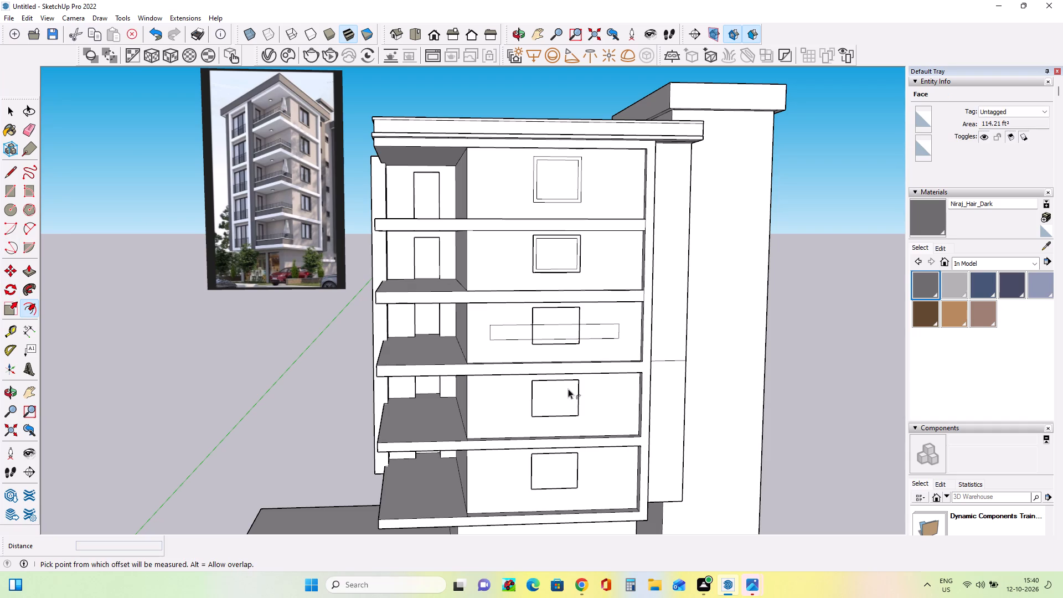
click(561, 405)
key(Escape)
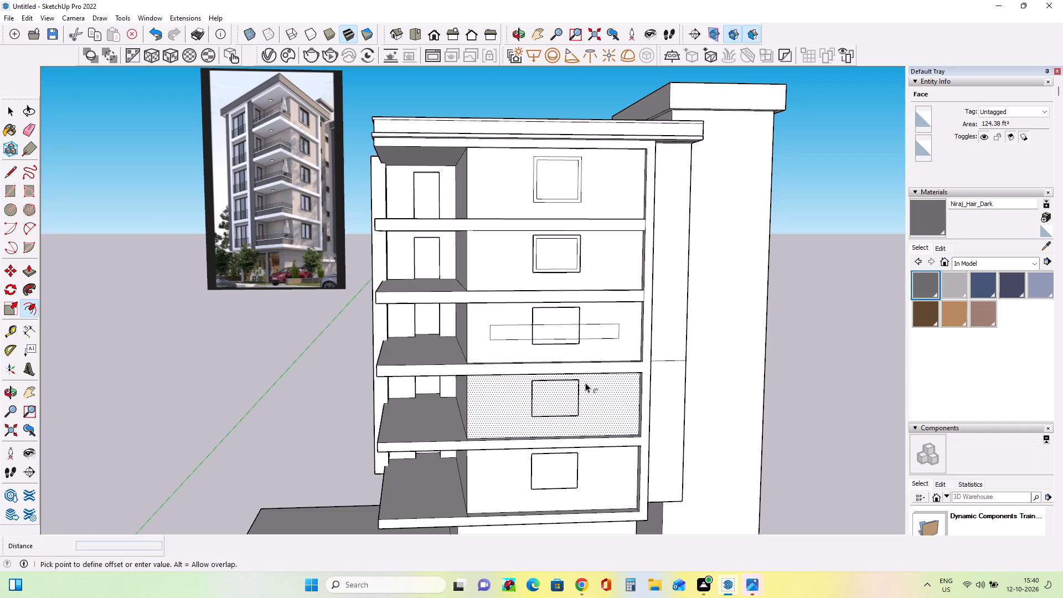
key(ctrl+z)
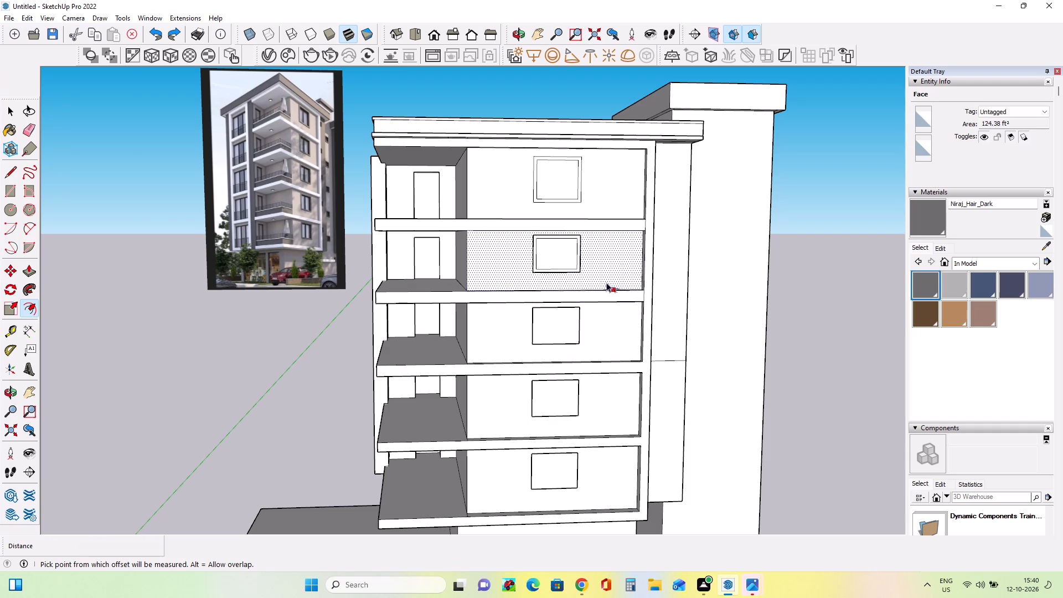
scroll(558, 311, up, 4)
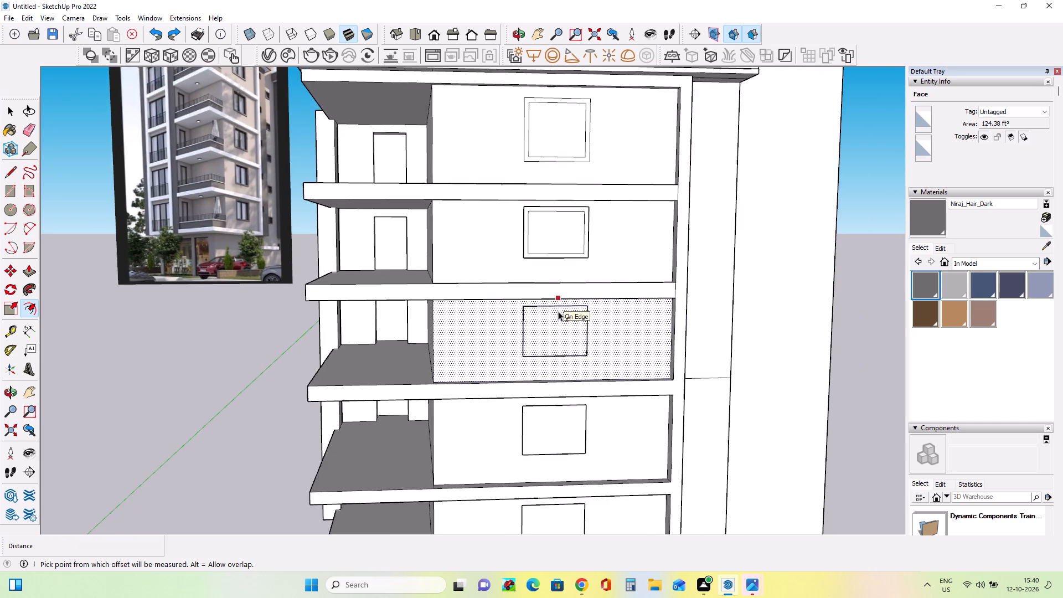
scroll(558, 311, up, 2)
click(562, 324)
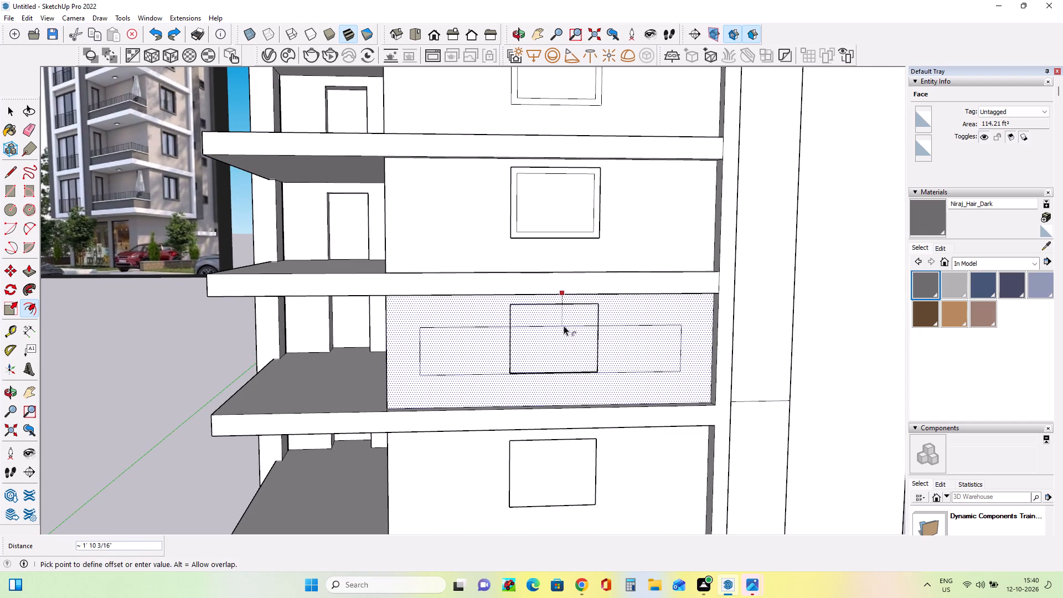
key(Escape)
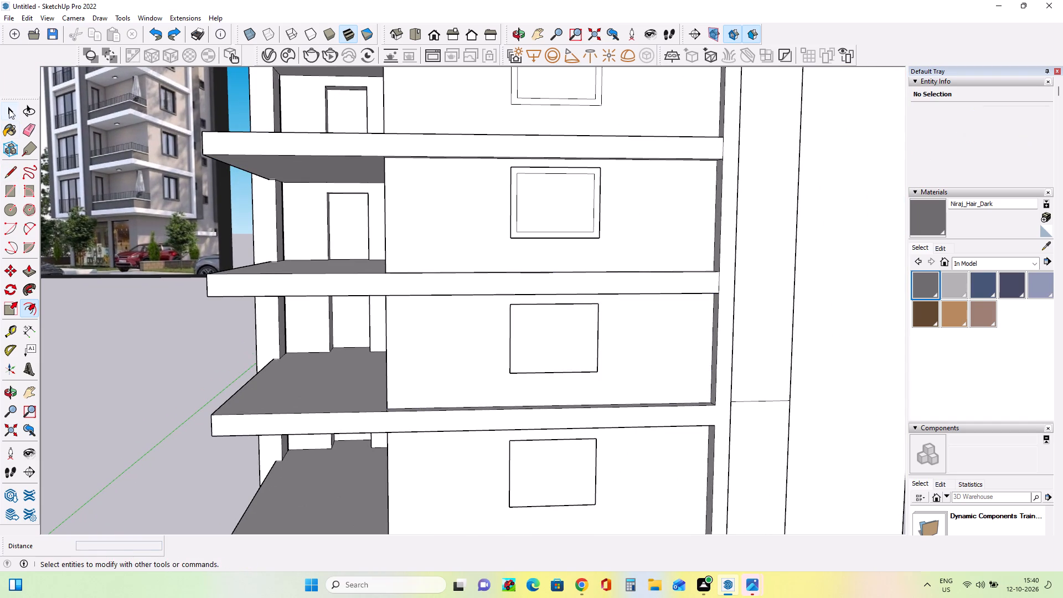
Check whether the window outlines on the three lowest balcony floors' side-wall panels form separate faces.
click(10, 110)
click(116, 364)
click(580, 330)
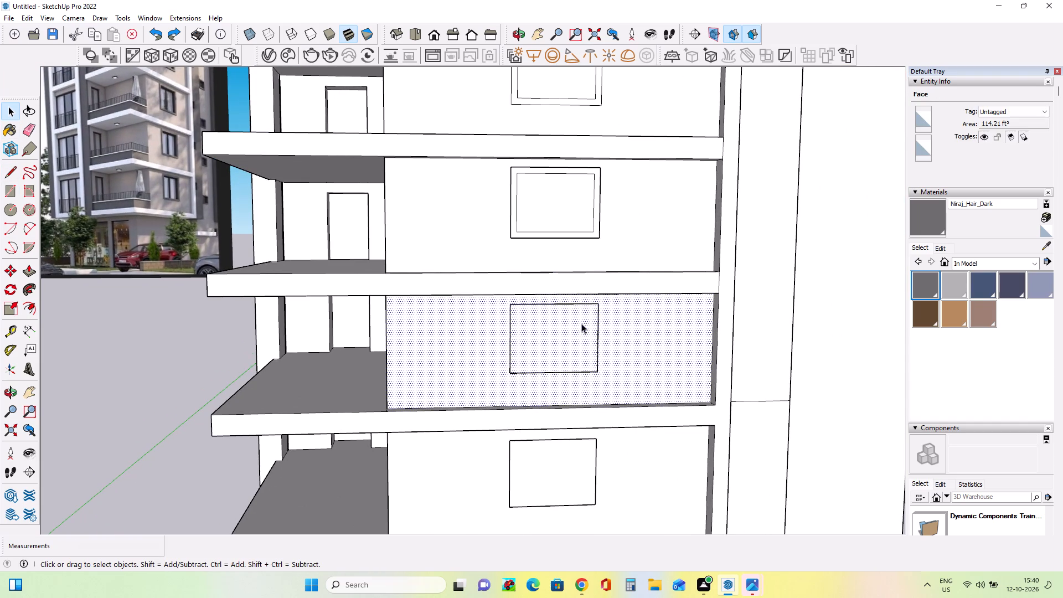
middle_drag(566, 328, 544, 326)
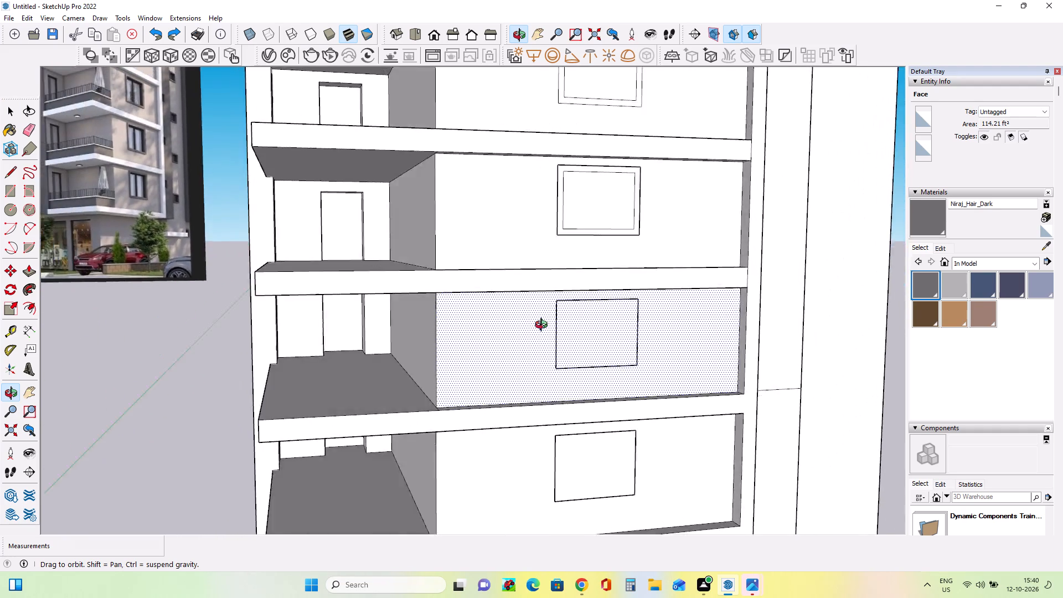
middle_drag(544, 326, 538, 327)
click(517, 468)
middle_drag(525, 456, 563, 342)
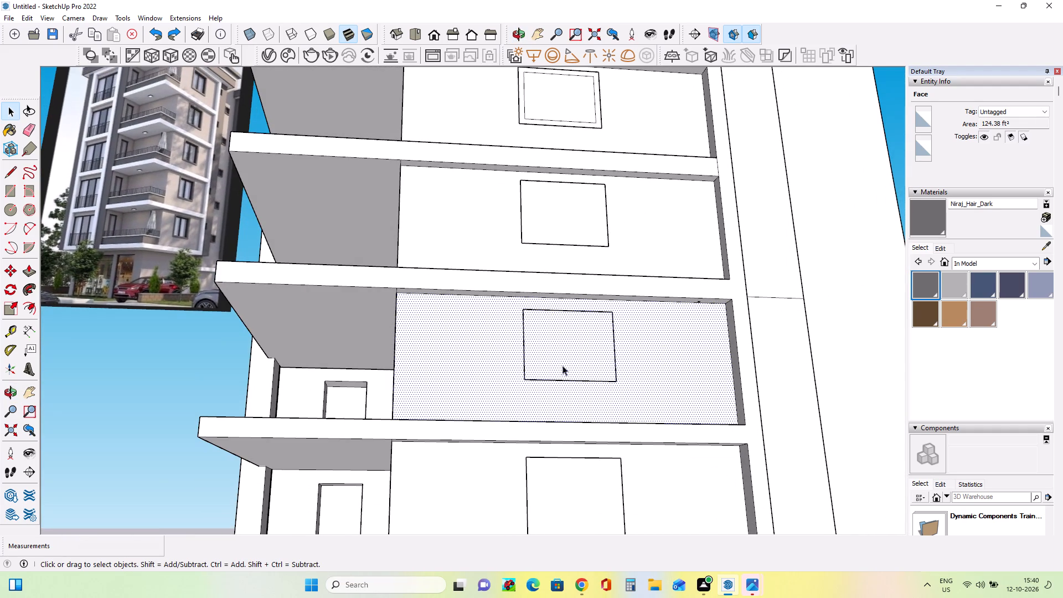
click(551, 473)
scroll(523, 405, down, 10)
middle_drag(579, 395, 575, 422)
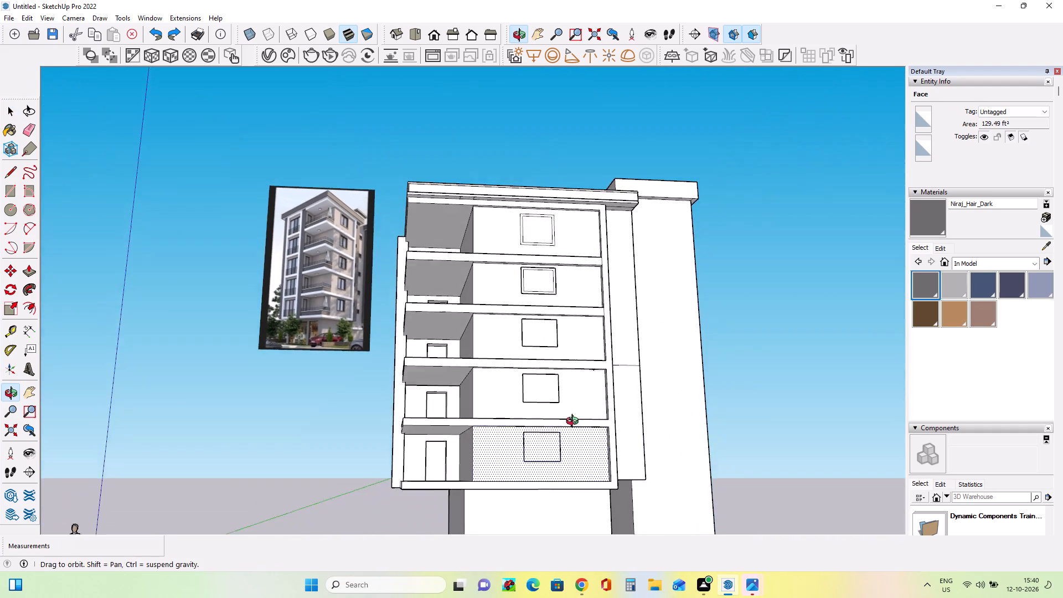
middle_drag(575, 422, 509, 444)
Delete the four edges of the window outline on the third floor from the top's side-wall panel.
scroll(527, 343, up, 5)
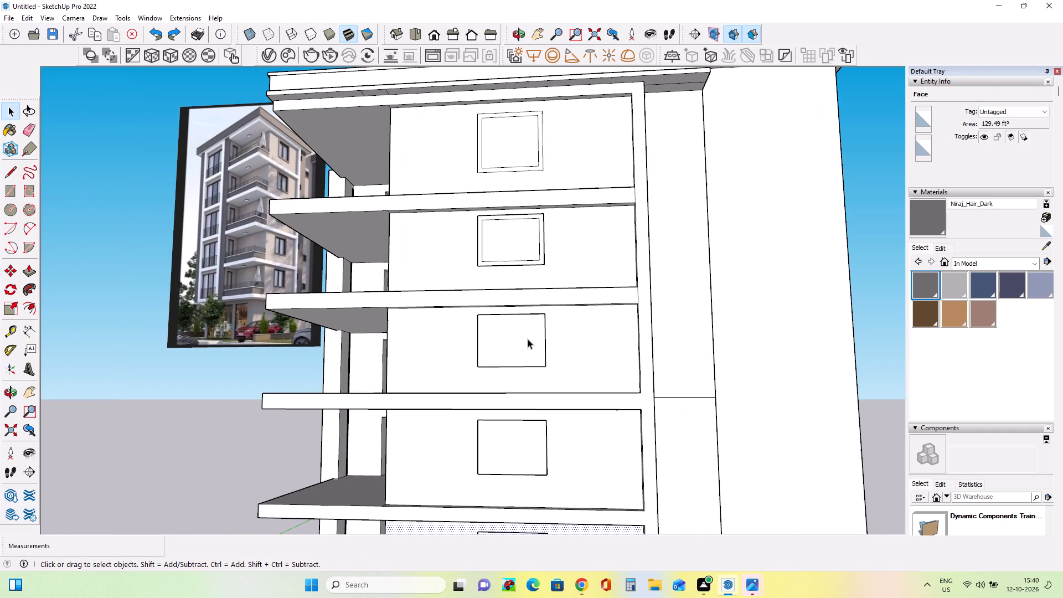
scroll(528, 339, up, 1)
click(544, 341)
key(Delete)
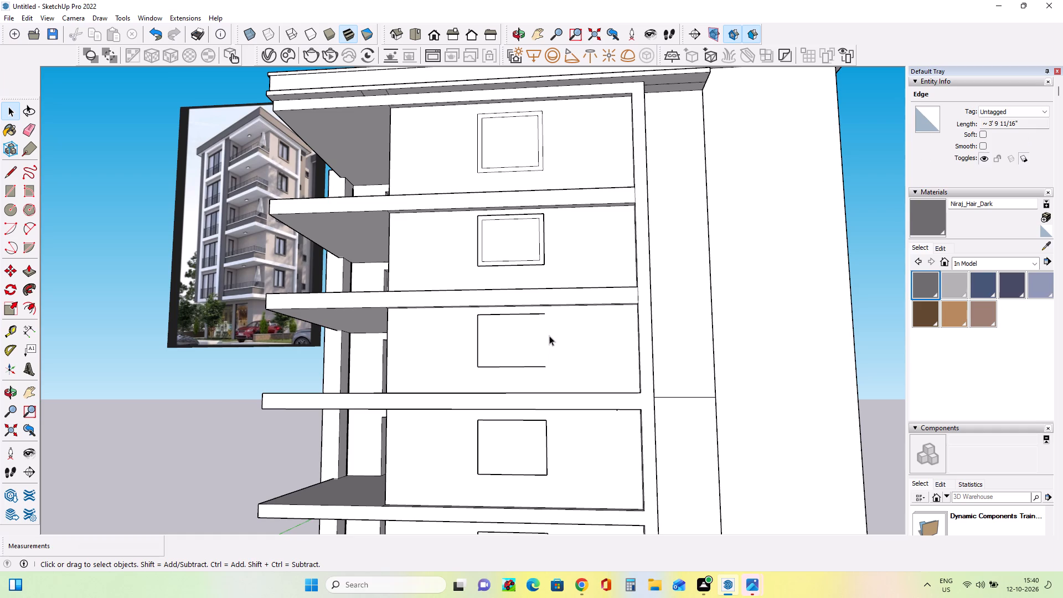
click(538, 365)
key(Delete)
click(530, 315)
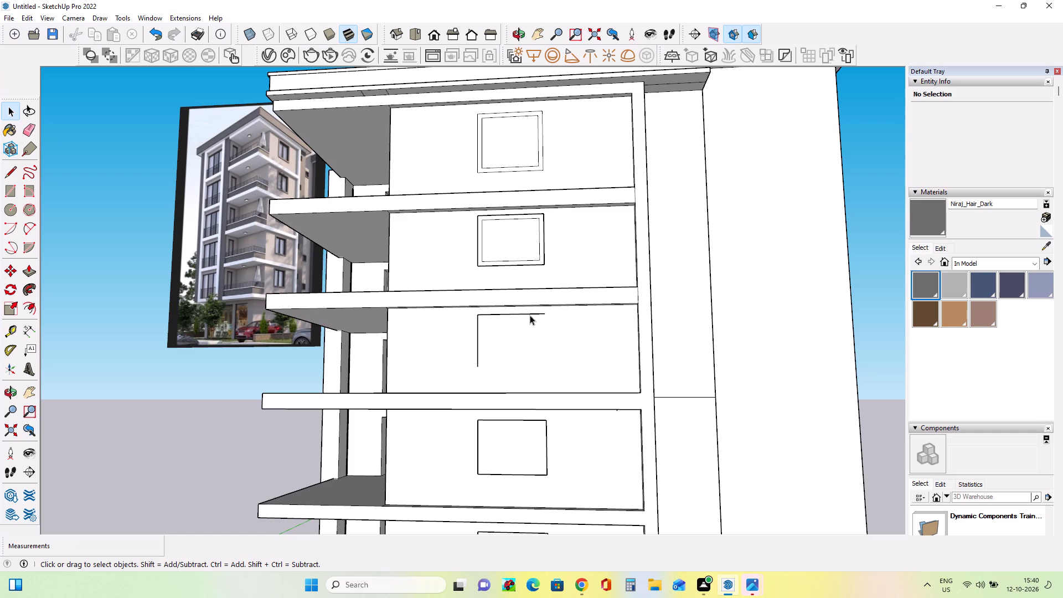
key(Delete)
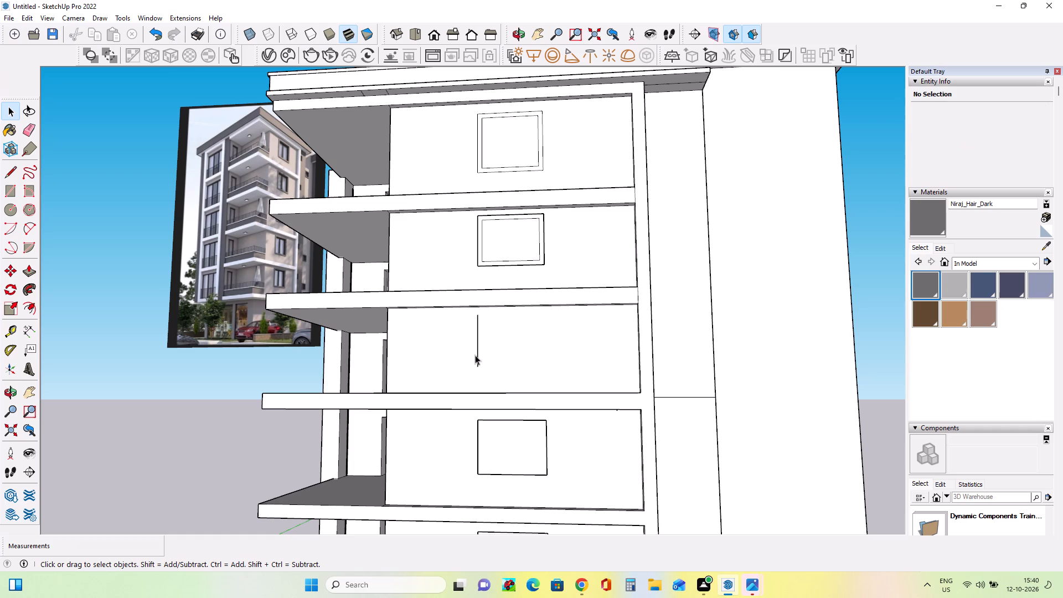
click(476, 355)
click(478, 357)
key(Delete)
Copy the top floor window's four outer edges straight down about 15' 2" onto the third floor from the top's side-wall panel.
middle_drag(545, 262, 550, 277)
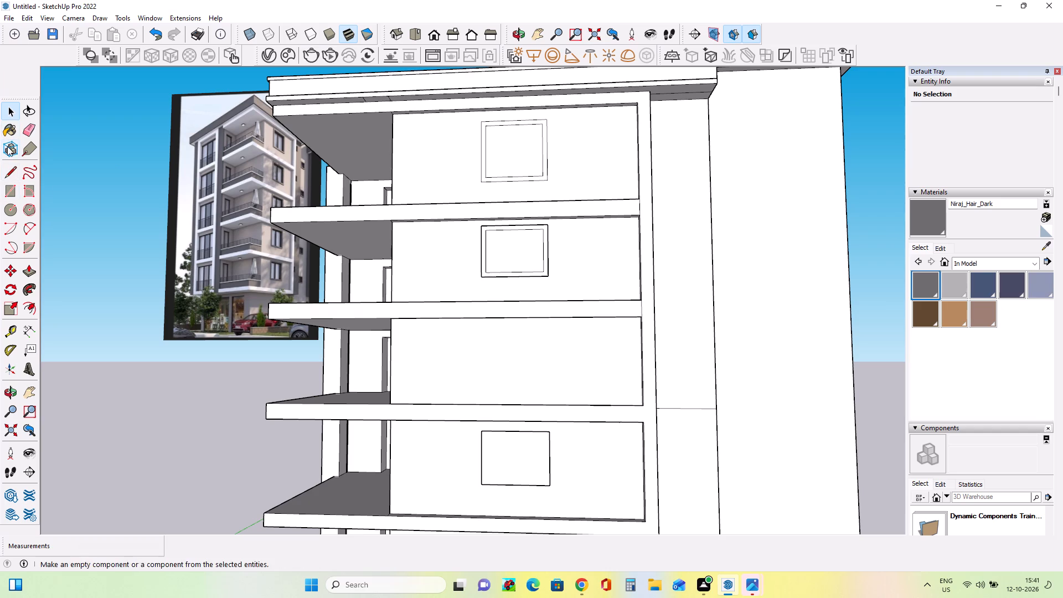
ctrl+click(6, 113)
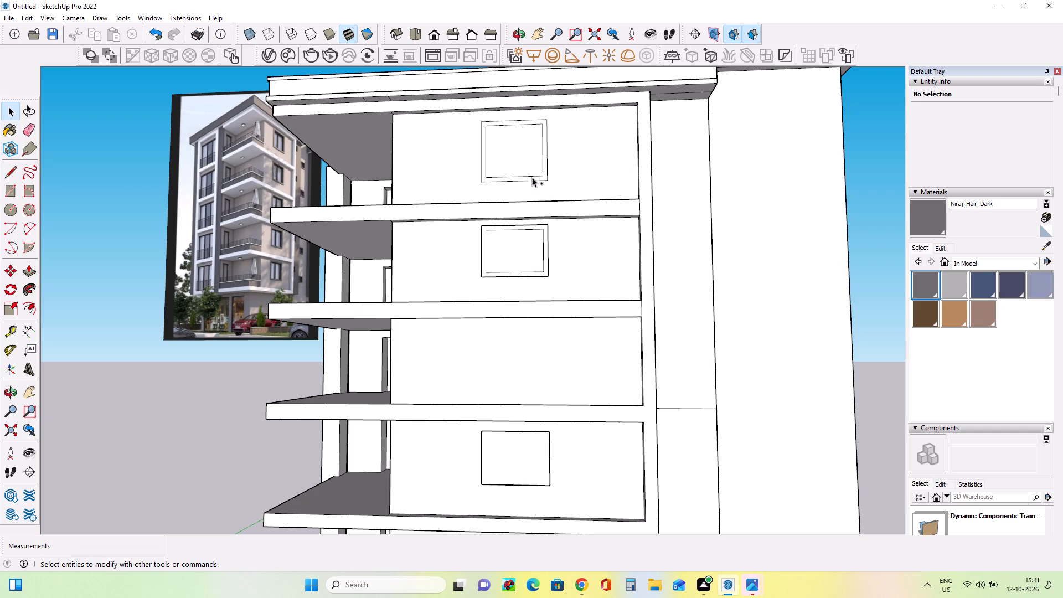
ctrl+click(543, 179)
ctrl+click(548, 174)
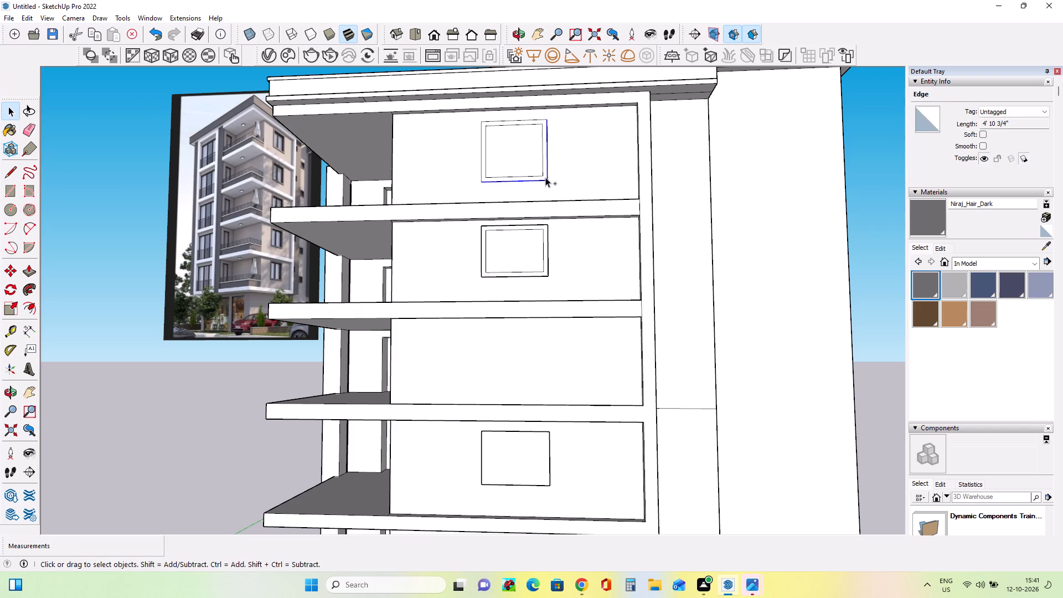
ctrl+click(480, 175)
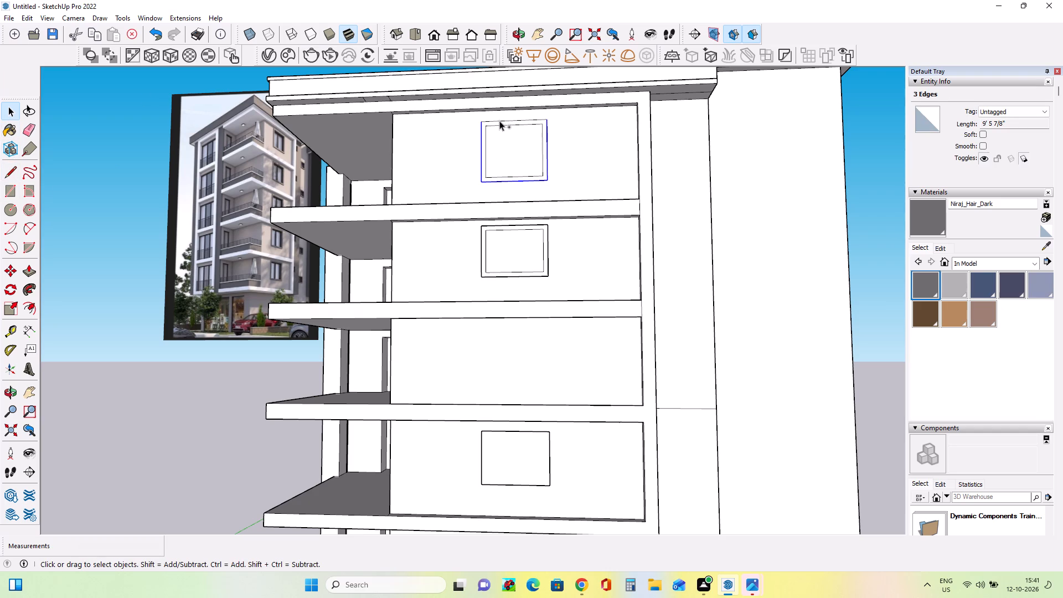
ctrl+click(500, 121)
click(6, 276)
click(483, 183)
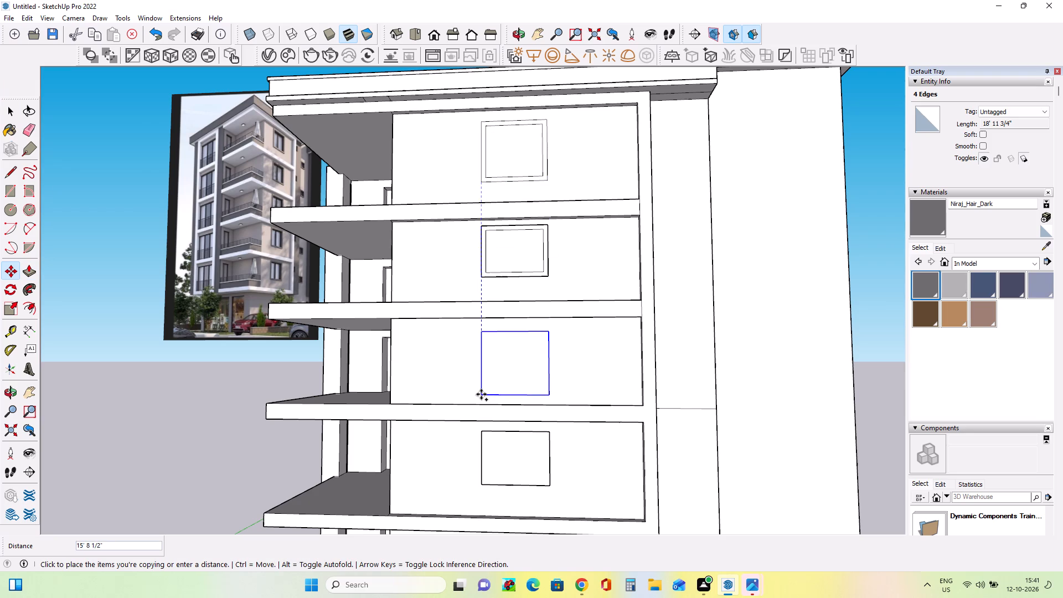
click(480, 387)
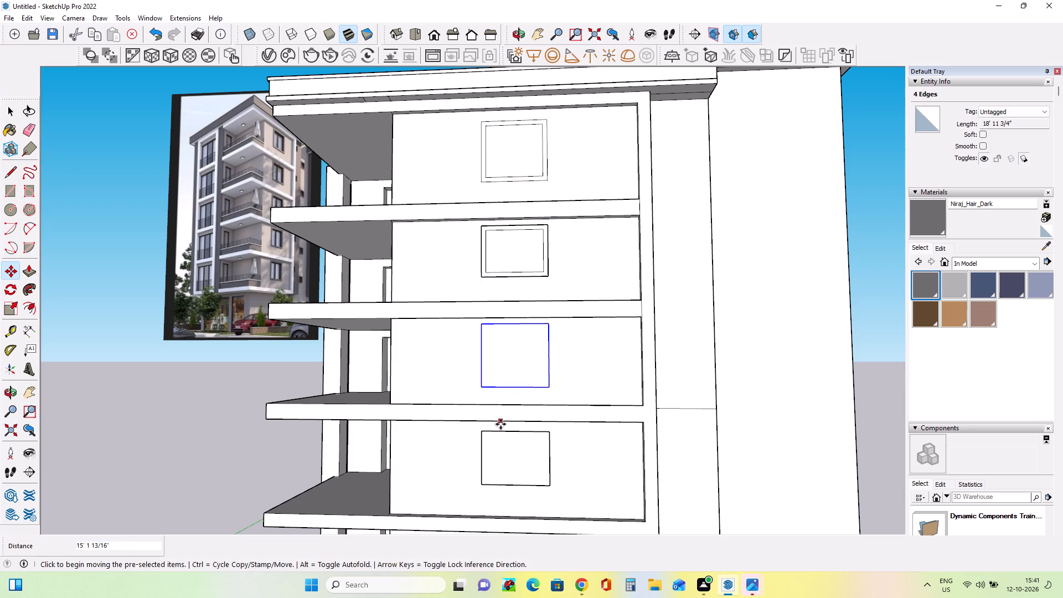
Copy the third floor from the top's window outline straight down about 7' 6" onto the side-wall panel one floor below.
scroll(500, 424, up, 5)
middle_drag(498, 414, 508, 388)
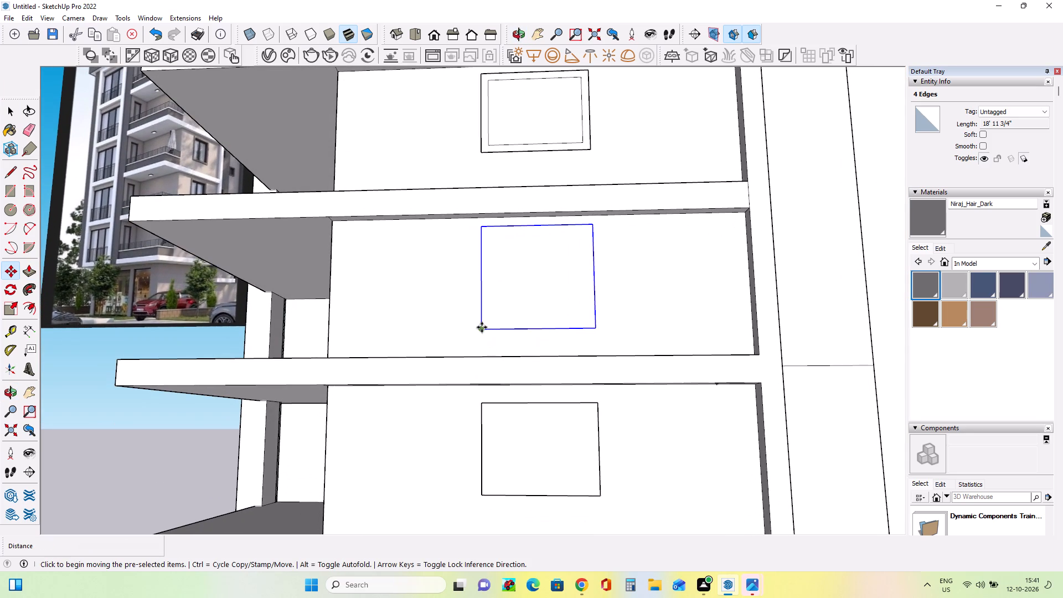
click(482, 327)
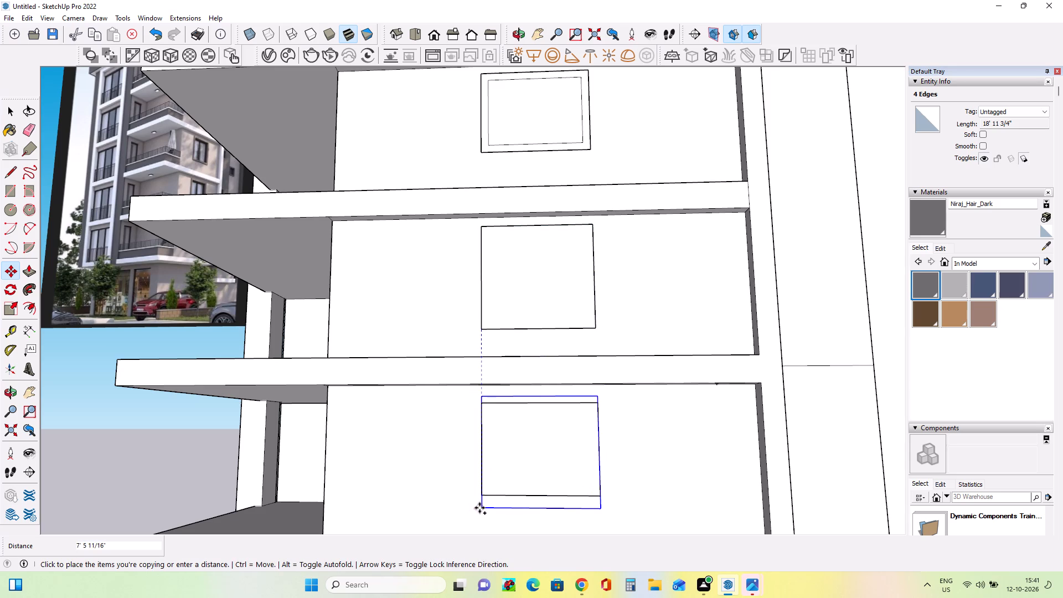
click(479, 508)
scroll(487, 533, up, 3)
scroll(487, 528, down, 4)
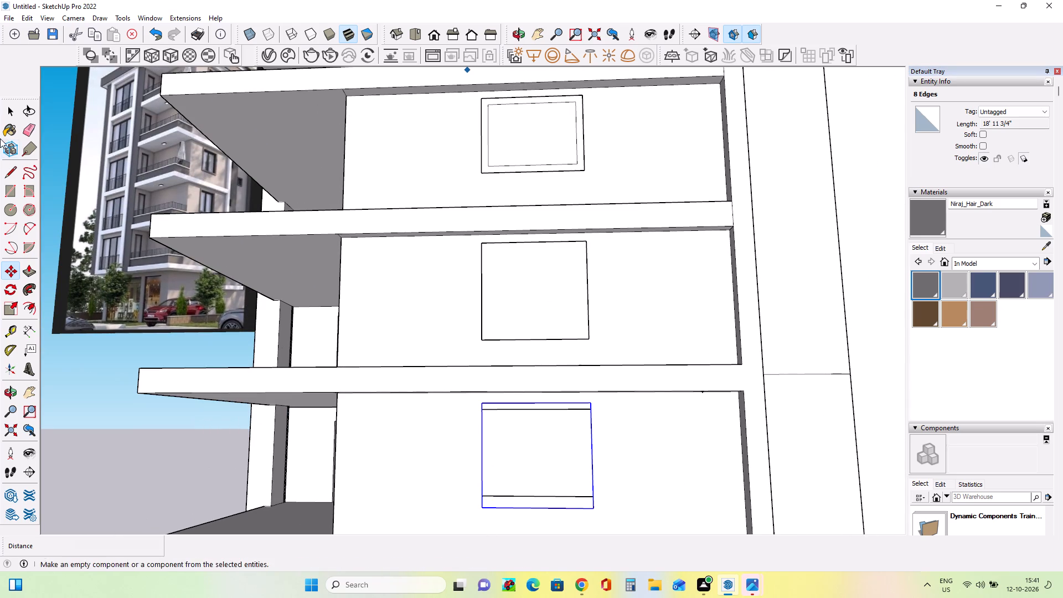
Draw horizontal lines across the lower part of the window outlines on the third and fourth floors from the top.
click(10, 172)
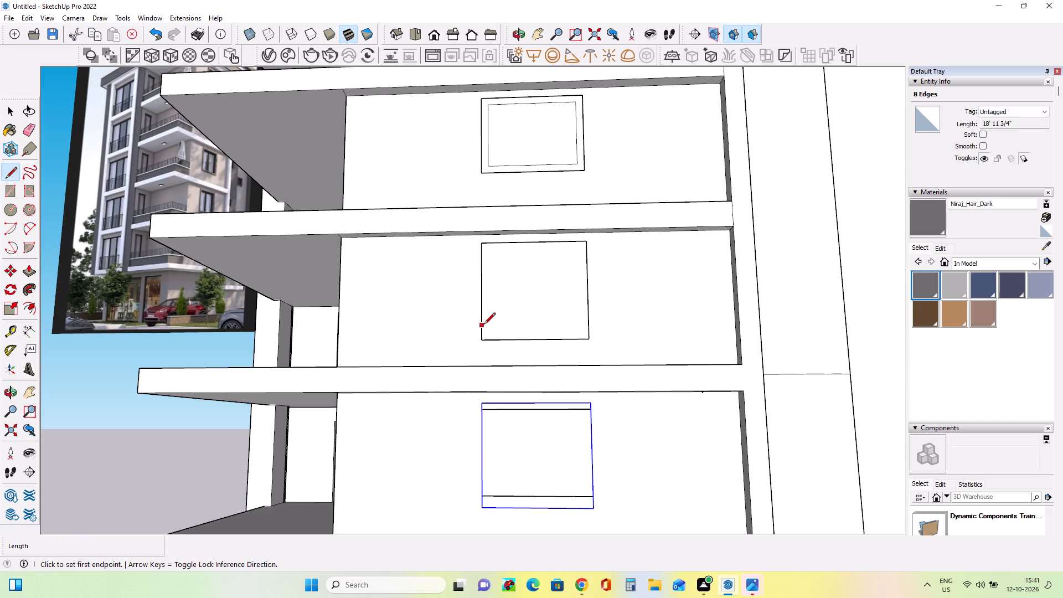
click(483, 323)
click(590, 322)
click(484, 491)
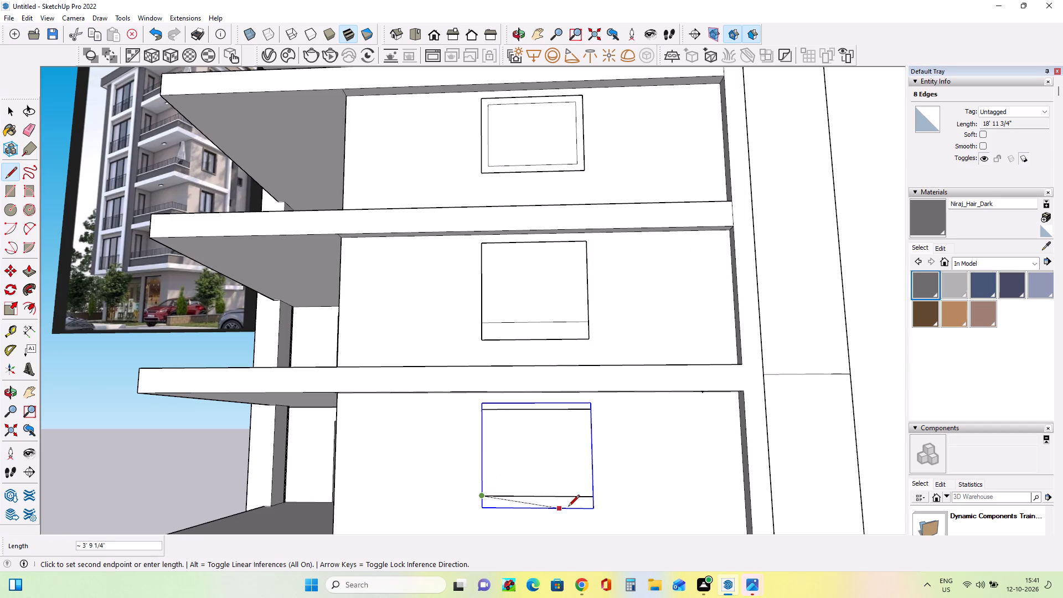
click(594, 496)
scroll(703, 344, down, 2)
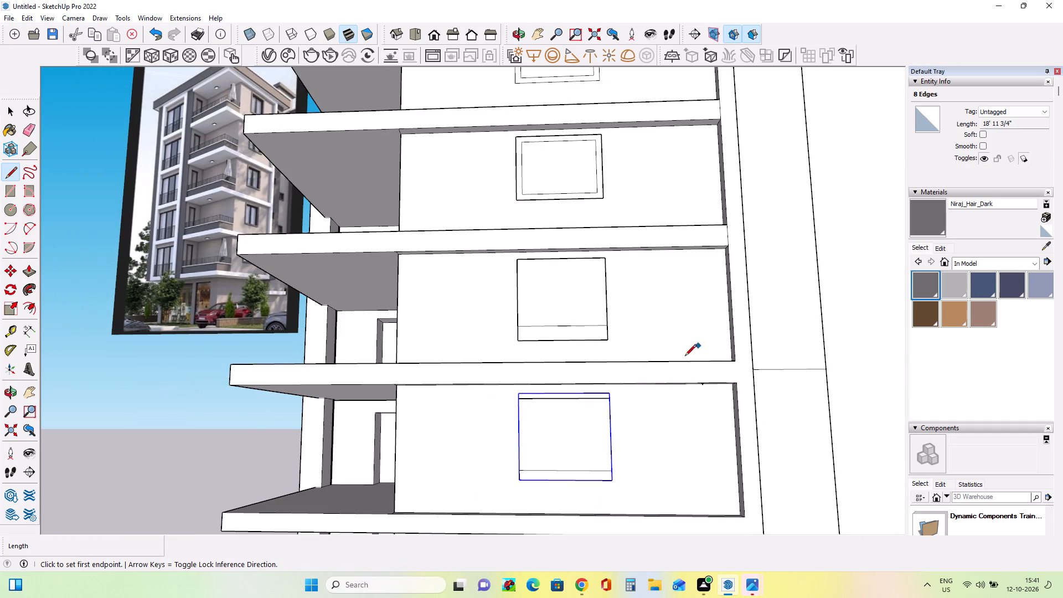
middle_drag(651, 395, 654, 411)
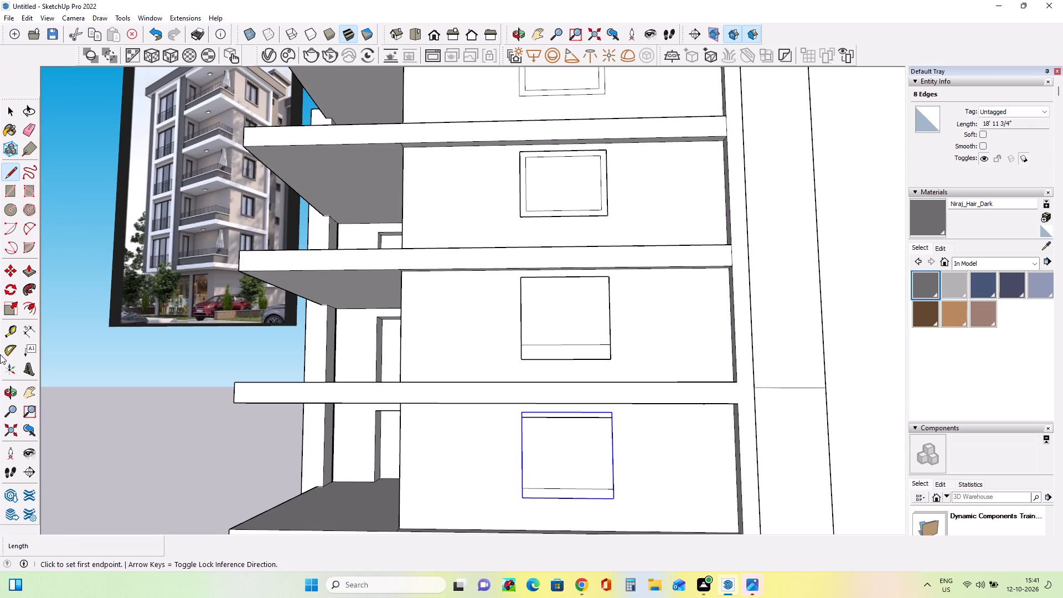
Erase the bottom edge and side stubs below the new line on the third floor from the top's window outline.
click(29, 128)
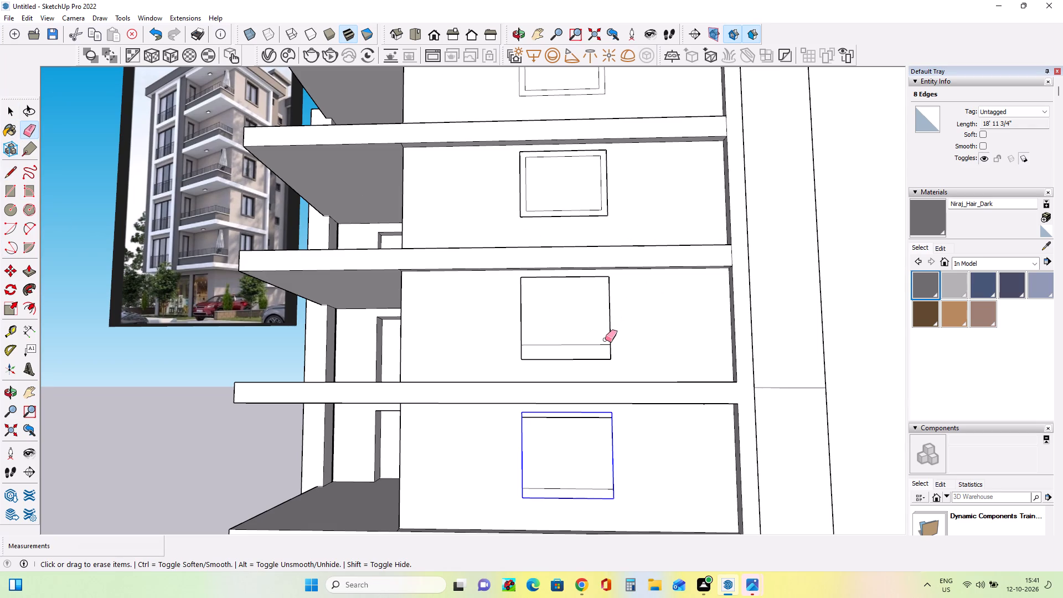
scroll(612, 316, down, 5)
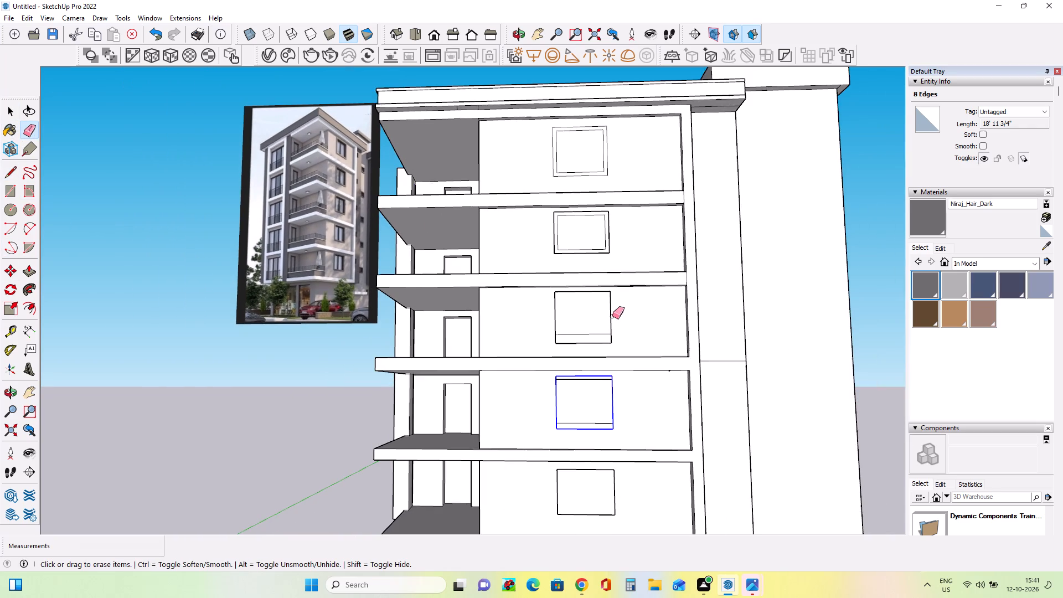
scroll(606, 360, up, 5)
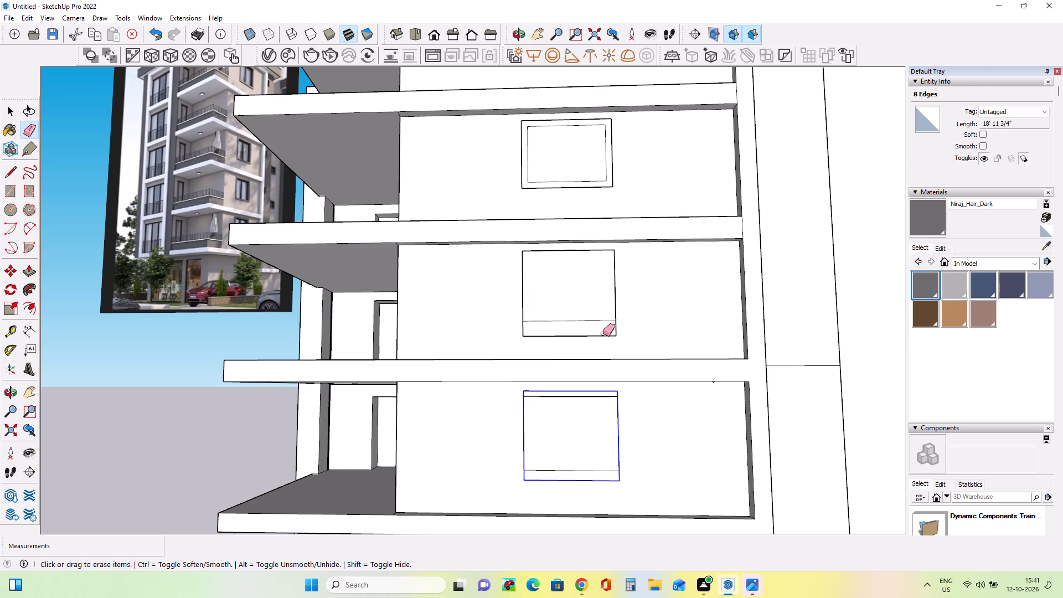
drag(603, 333, 604, 341)
drag(615, 329, 627, 329)
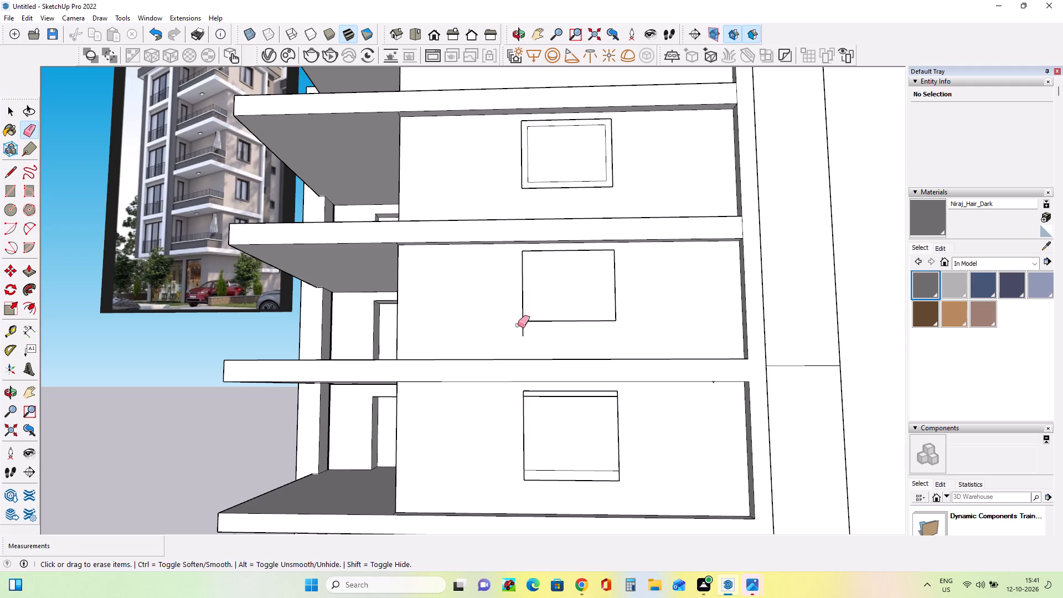
click(524, 328)
click(521, 328)
click(524, 331)
Offset the third floor from the top's window face inward by 4" to form a frame.
scroll(597, 311, down, 7)
middle_drag(632, 325, 634, 353)
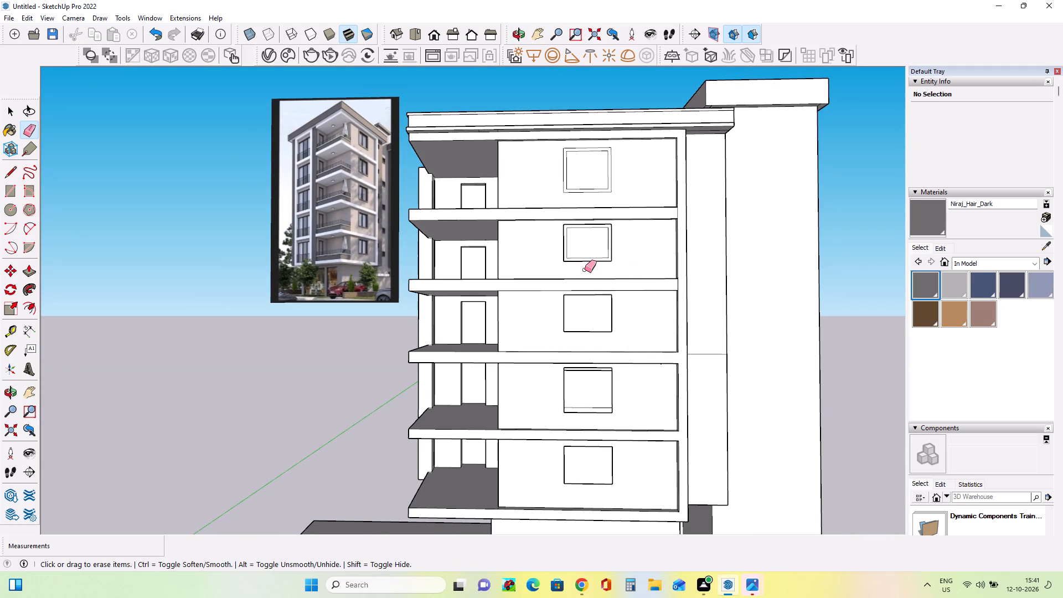
middle_drag(560, 298, 564, 315)
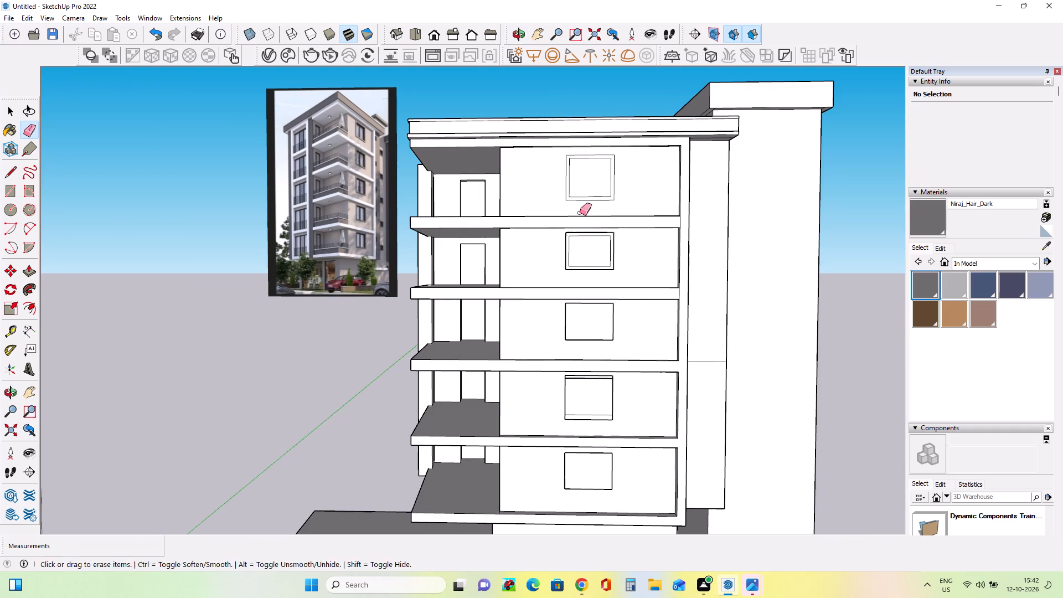
click(8, 116)
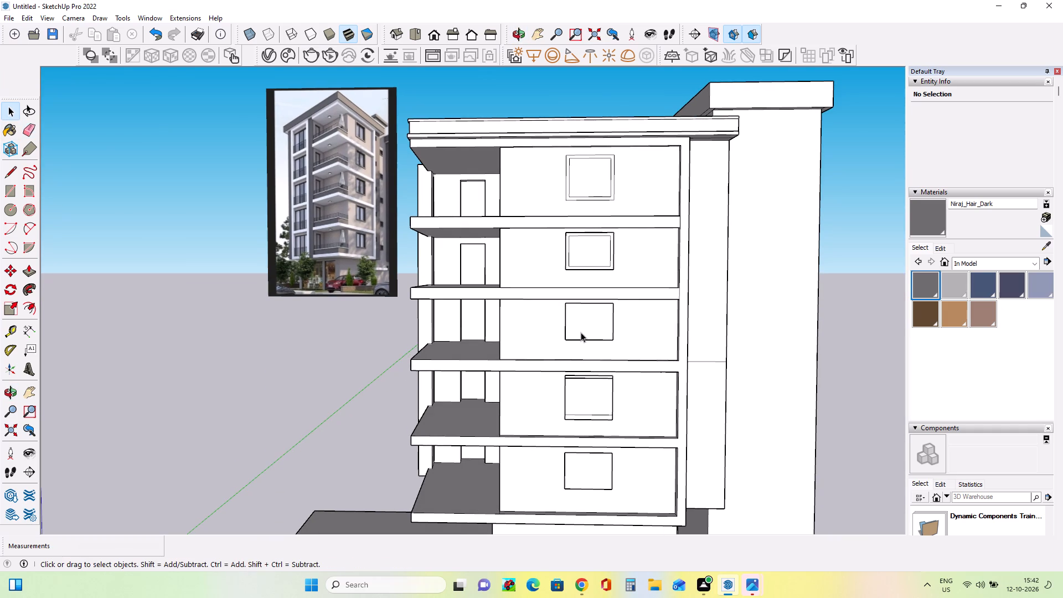
click(581, 332)
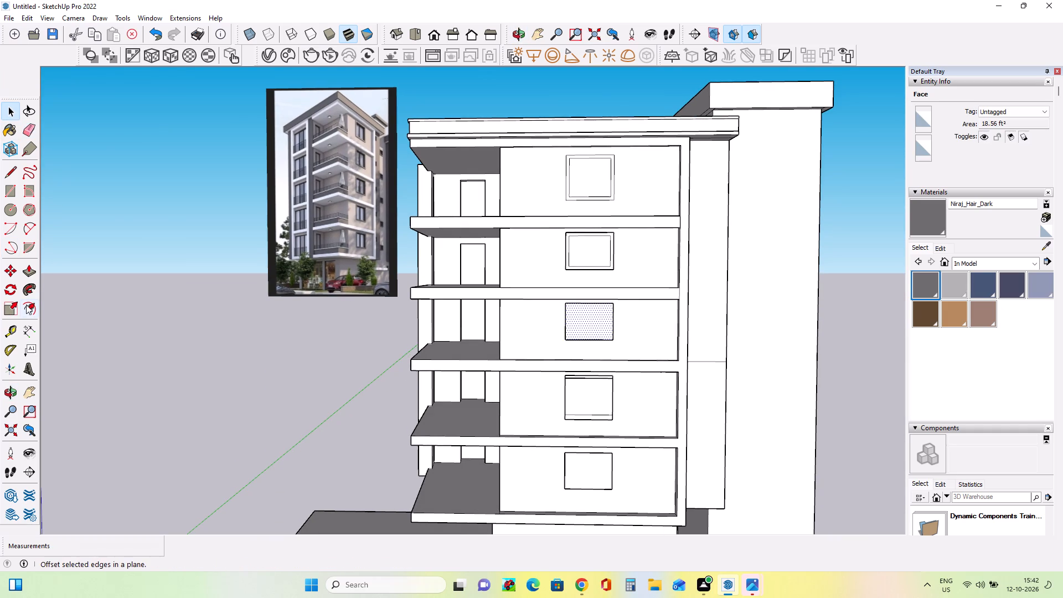
click(26, 305)
click(606, 323)
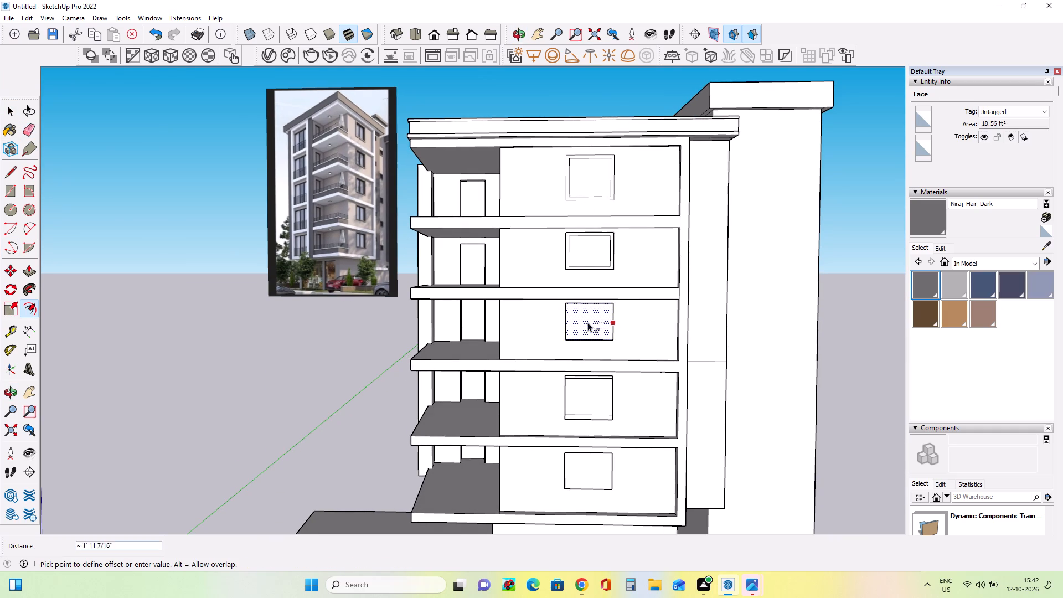
text(4")
key(Return)
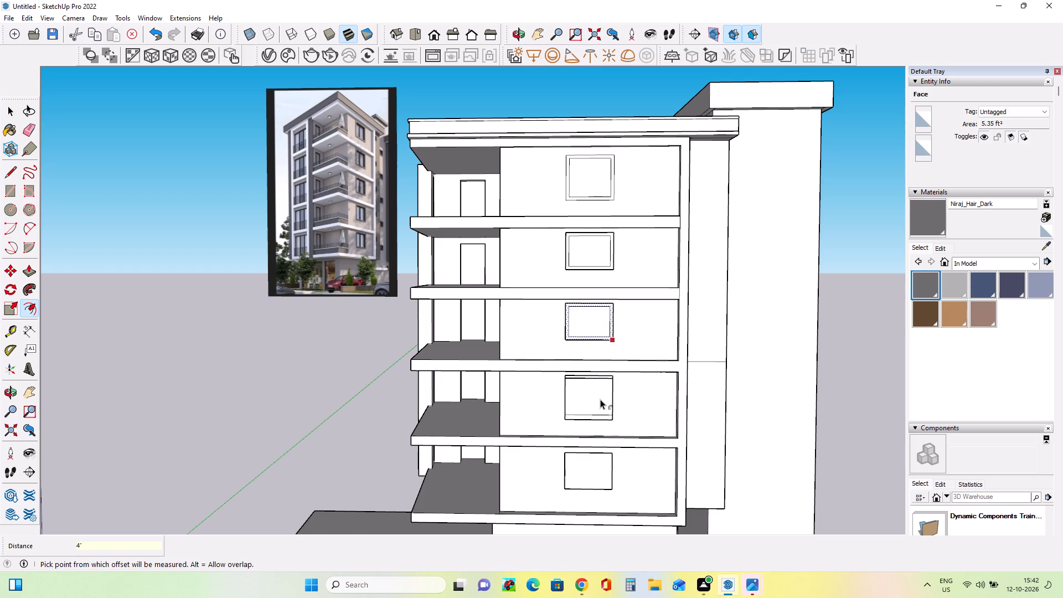
Erase the surplus top and bottom edges and their side stubs from the fourth floor from the top's window, leaving one rectangle.
scroll(600, 399, up, 4)
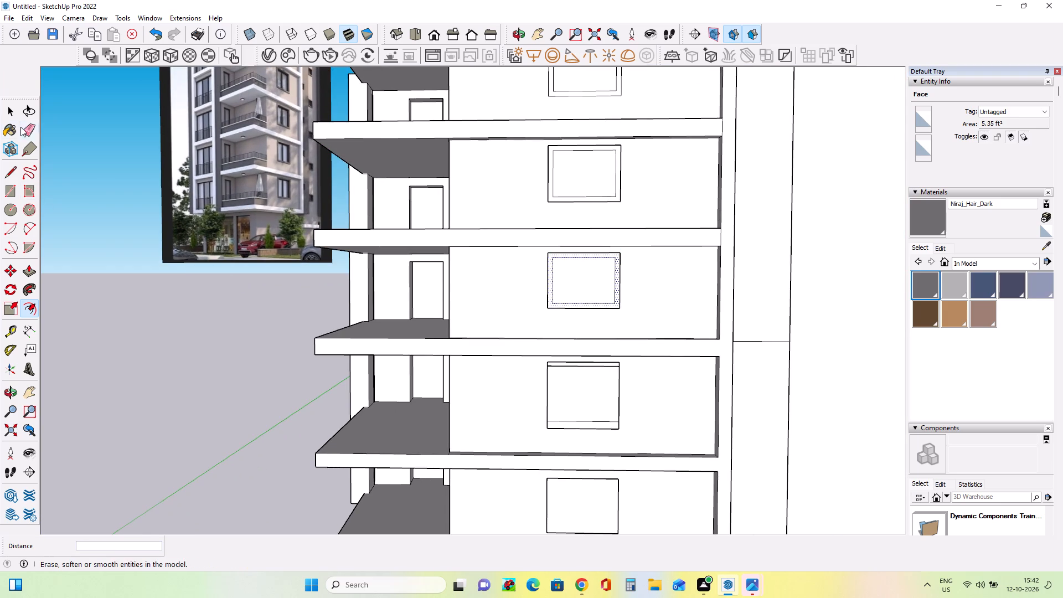
click(27, 129)
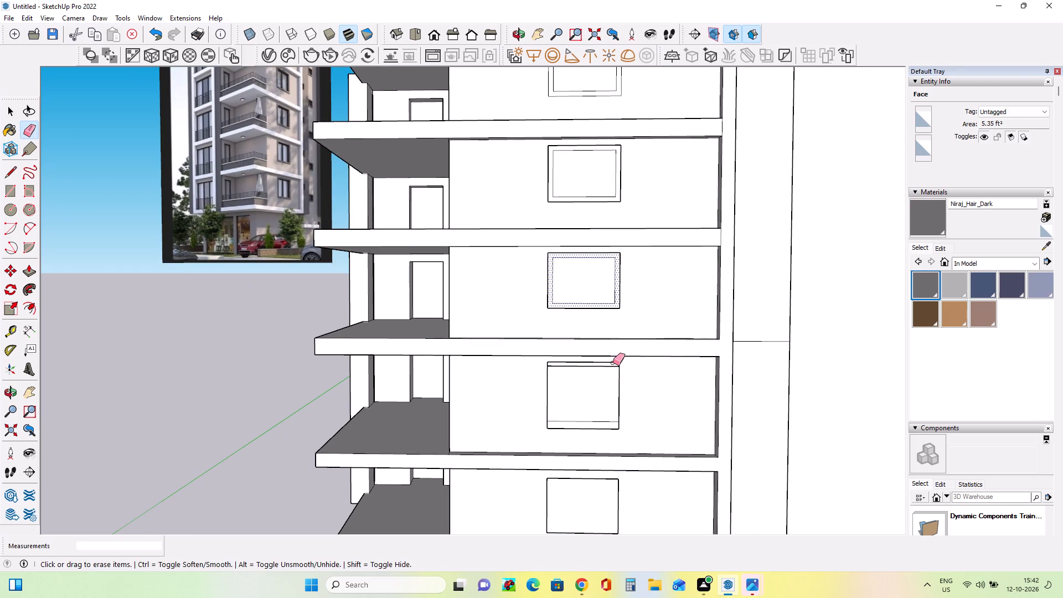
click(613, 363)
scroll(622, 372, up, 8)
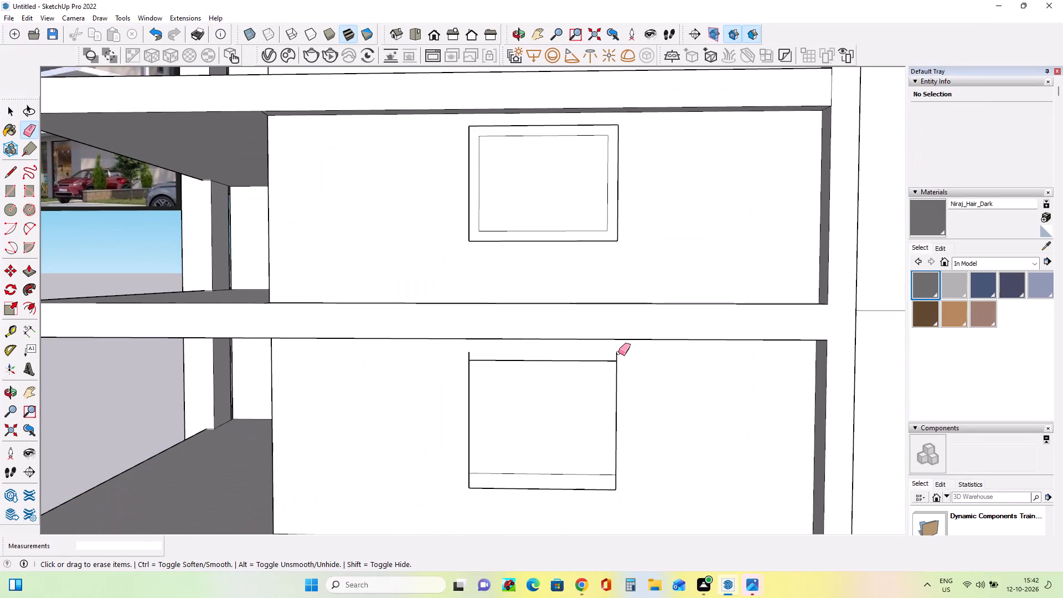
click(615, 355)
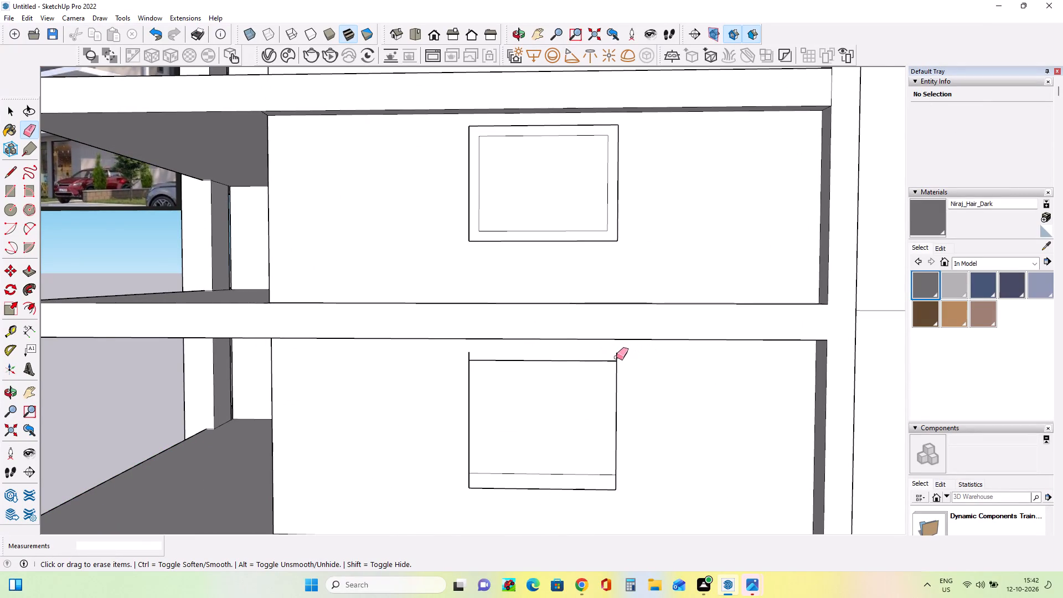
click(616, 357)
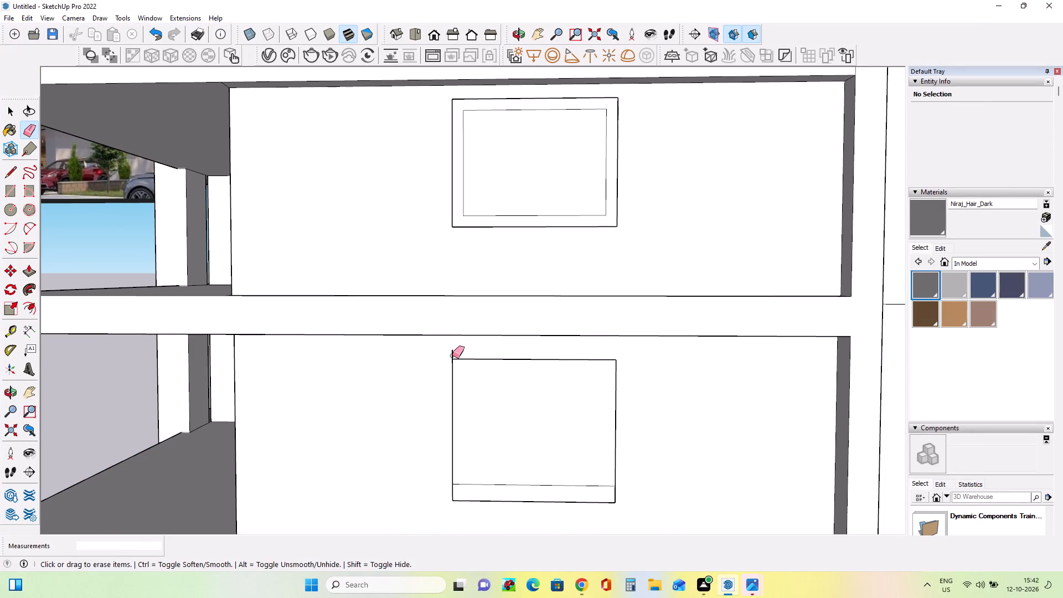
click(452, 355)
drag(448, 493, 463, 496)
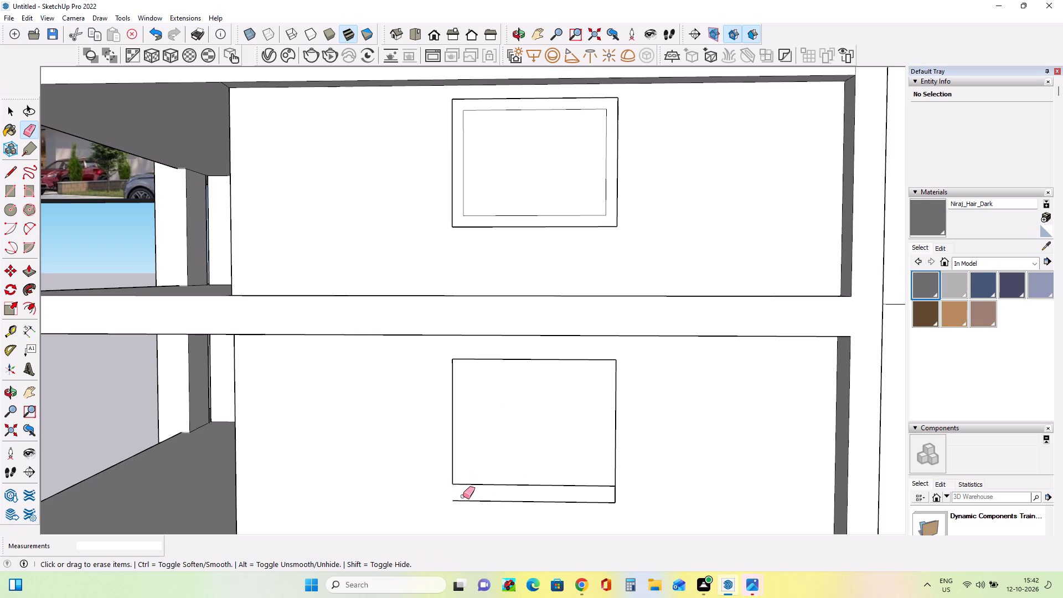
drag(463, 496, 468, 507)
drag(610, 498, 626, 497)
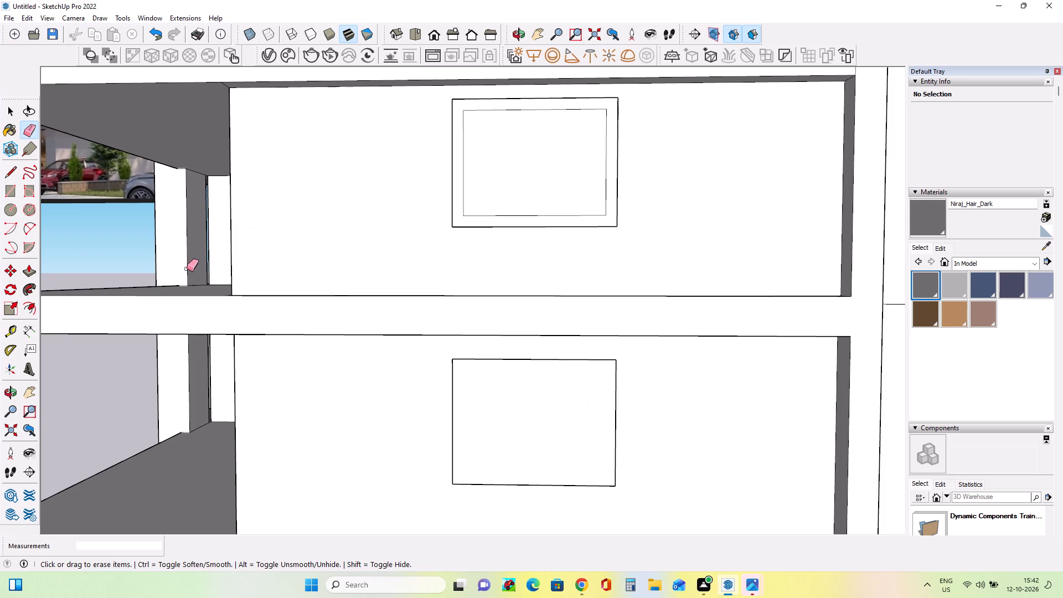
Offset the fourth floor from the top's window outline outward by 4" to form a frame.
click(10, 168)
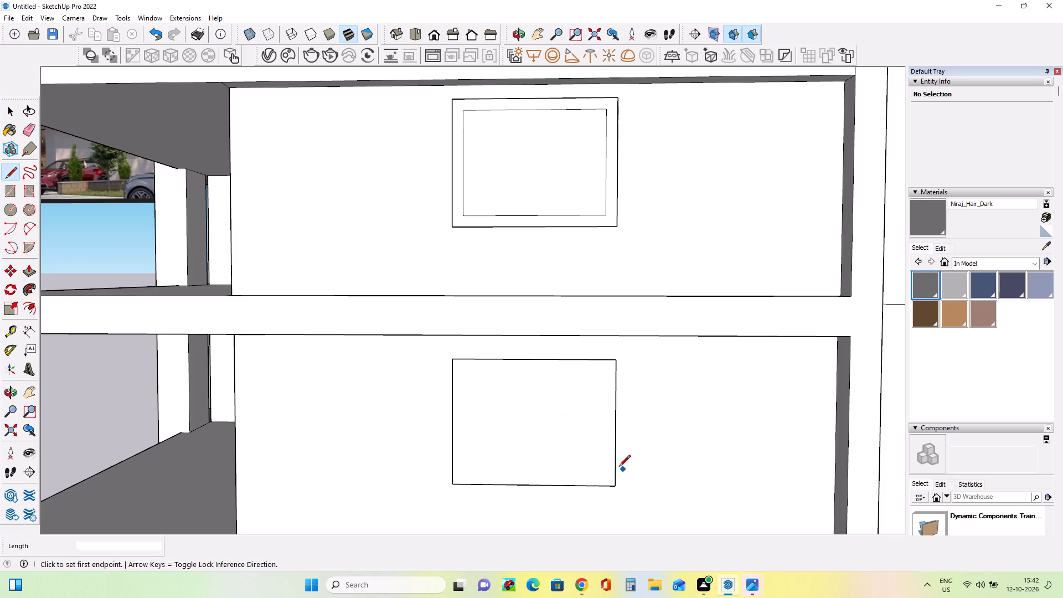
click(25, 306)
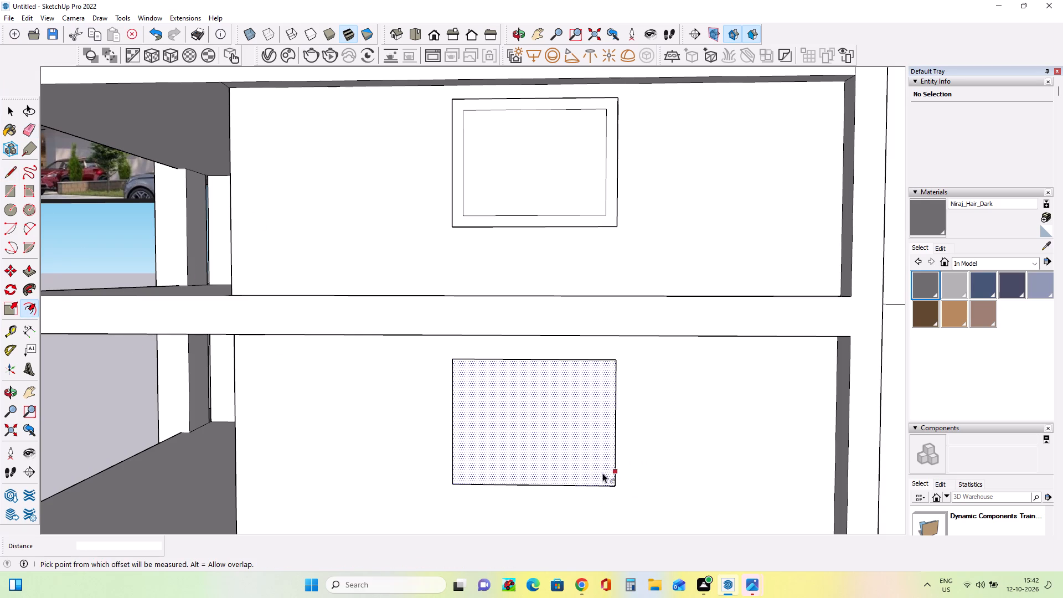
click(532, 422)
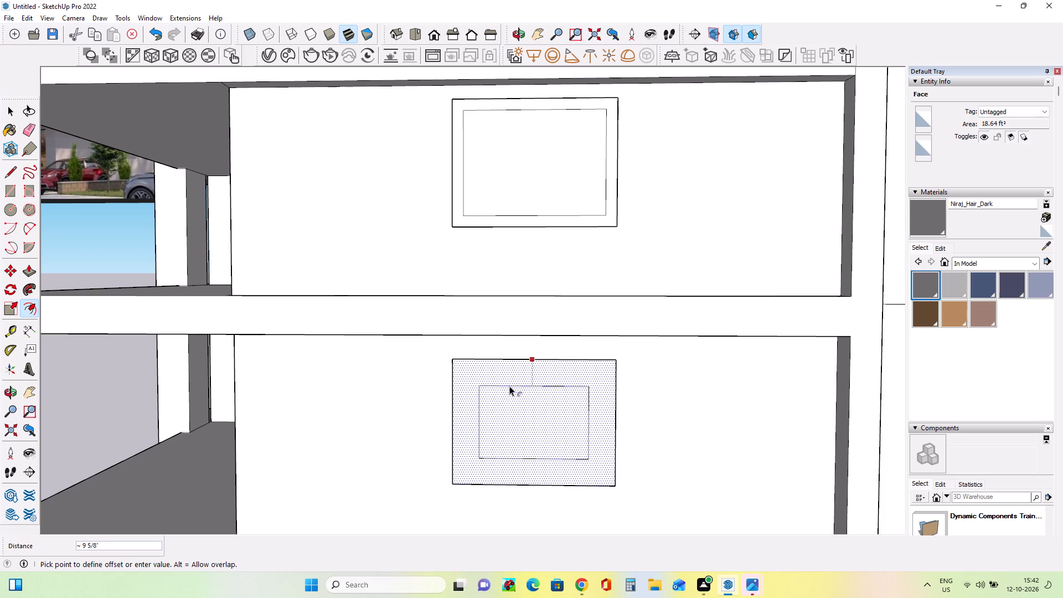
key(4)
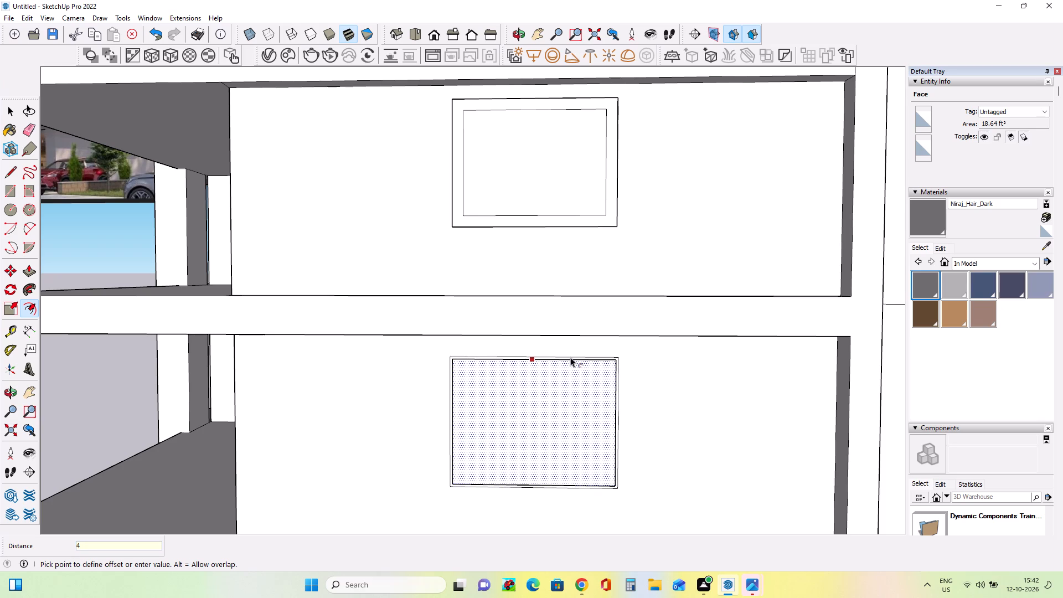
key(shift+quotedbl)
key(Return)
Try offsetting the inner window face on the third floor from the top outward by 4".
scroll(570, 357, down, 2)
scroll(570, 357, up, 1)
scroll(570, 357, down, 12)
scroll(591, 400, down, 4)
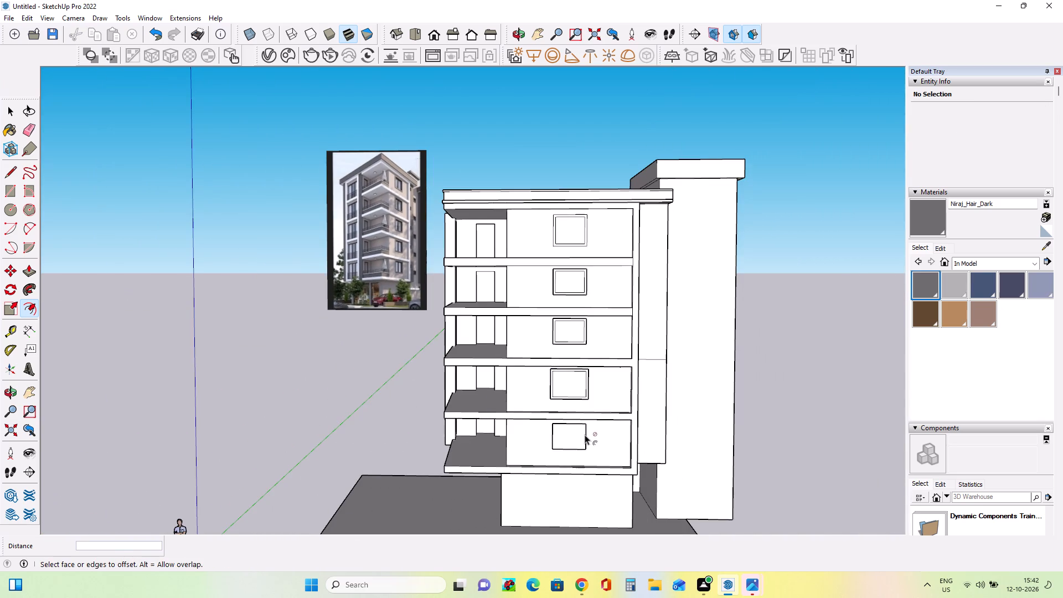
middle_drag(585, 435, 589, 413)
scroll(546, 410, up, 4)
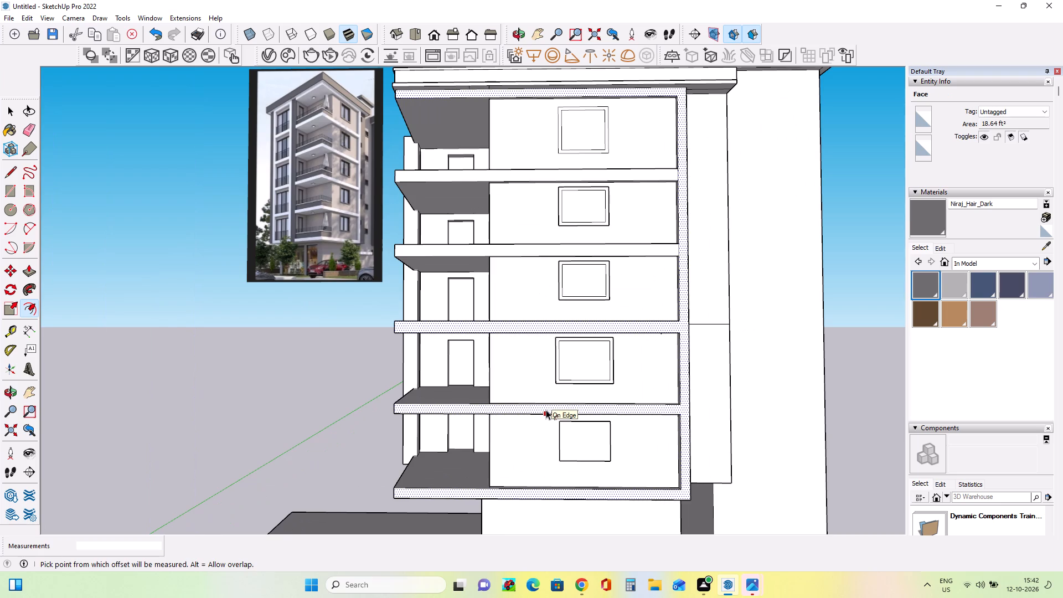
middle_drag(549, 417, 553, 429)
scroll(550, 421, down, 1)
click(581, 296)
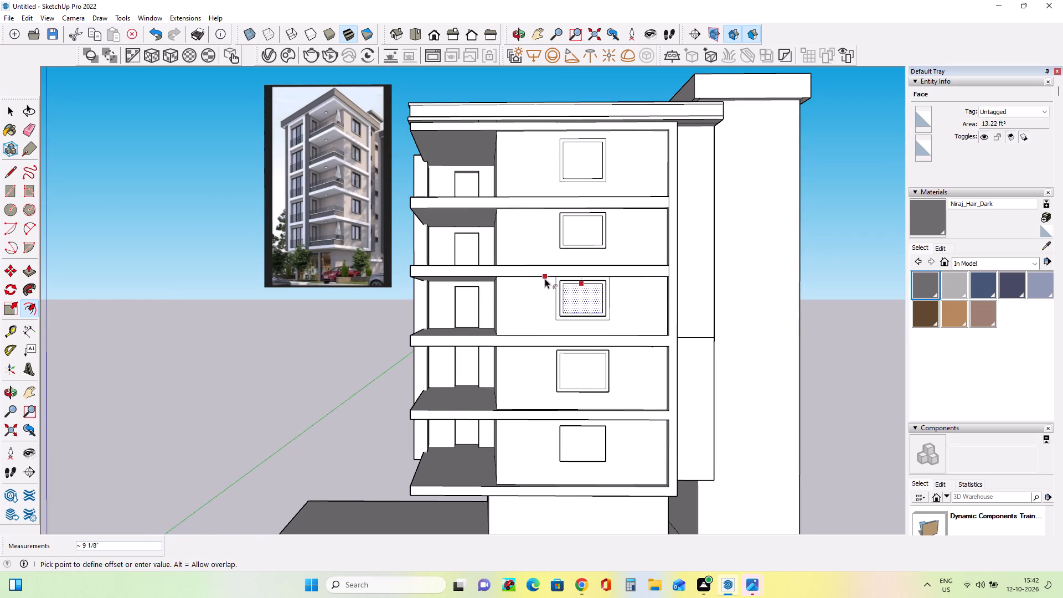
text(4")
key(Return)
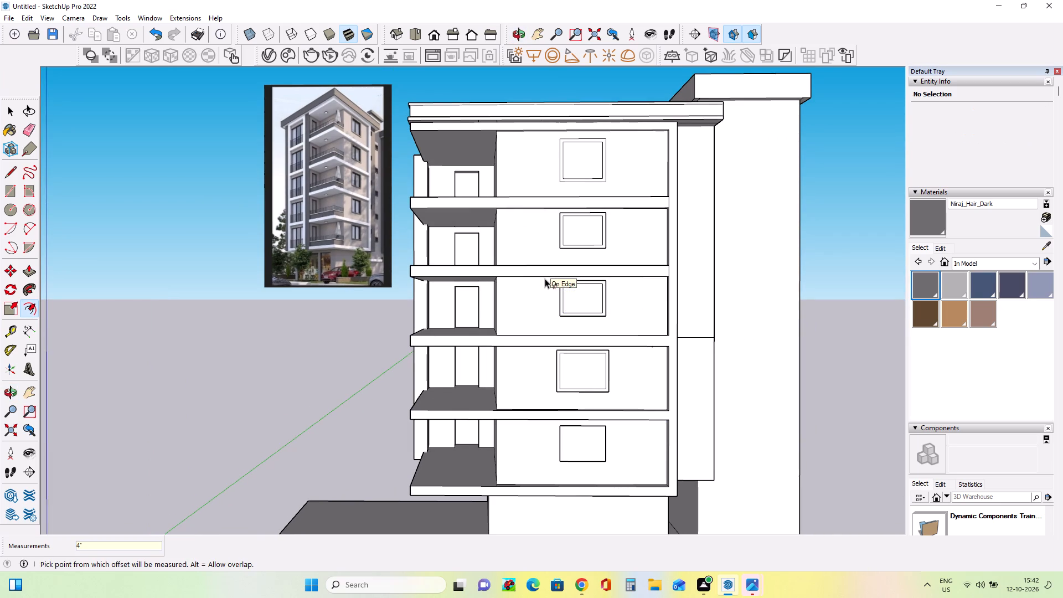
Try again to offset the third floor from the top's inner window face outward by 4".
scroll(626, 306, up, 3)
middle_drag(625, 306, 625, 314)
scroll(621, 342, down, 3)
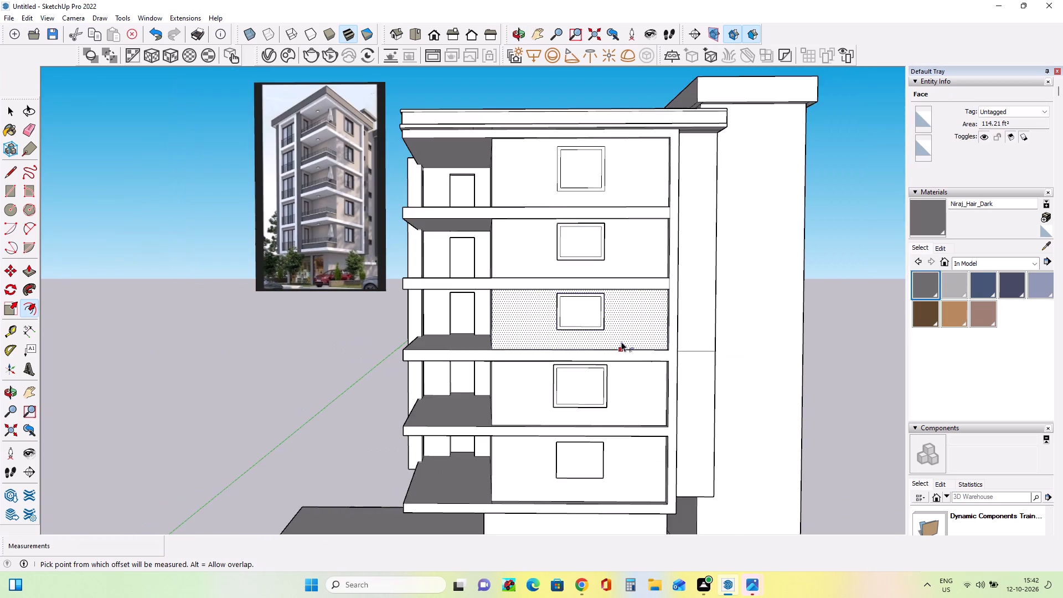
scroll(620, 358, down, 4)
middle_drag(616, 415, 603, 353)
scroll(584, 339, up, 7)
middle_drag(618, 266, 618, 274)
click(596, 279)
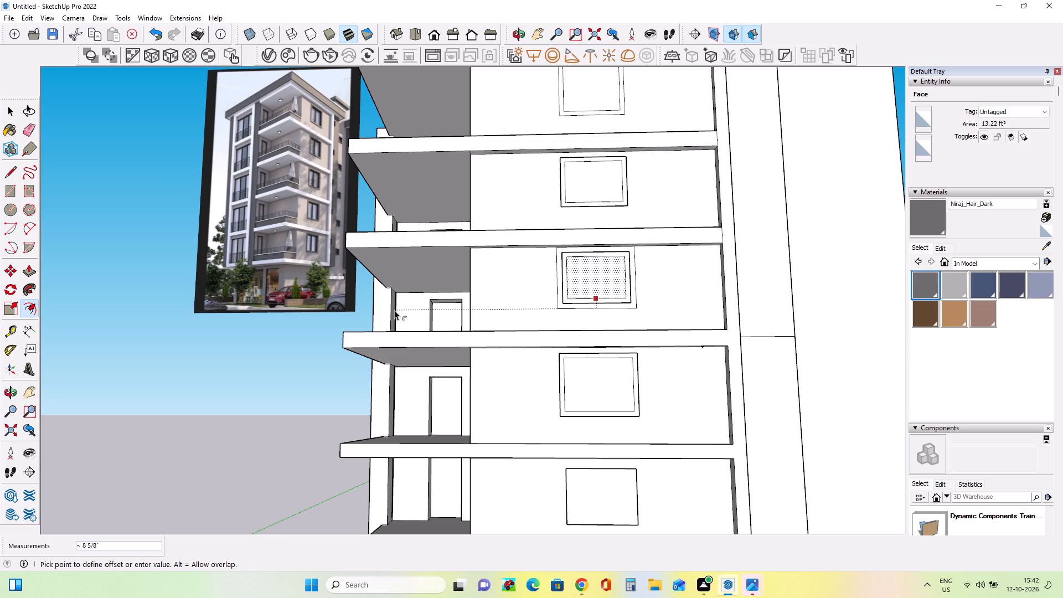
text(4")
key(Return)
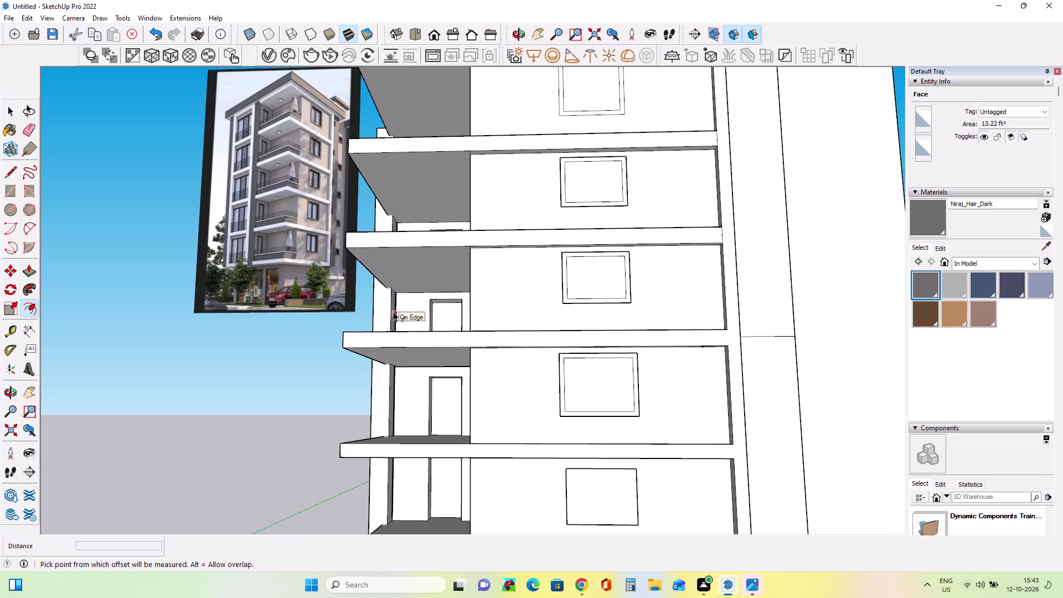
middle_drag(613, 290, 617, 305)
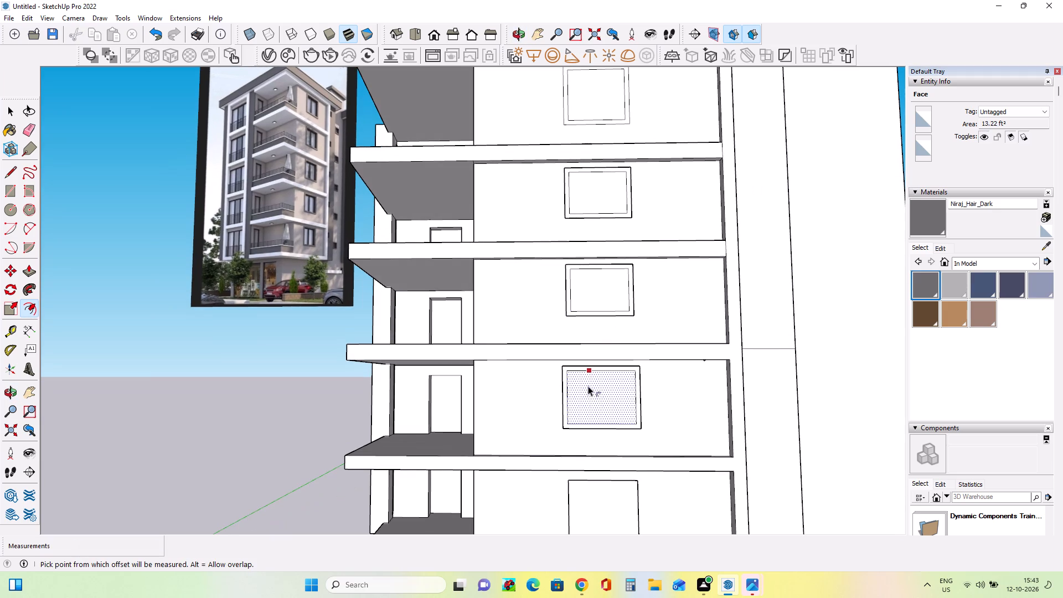
Offset the second-lowest balcony floor's original window outline inward by 4" to form the frame.
scroll(606, 395, down, 5)
middle_drag(610, 406, 620, 432)
scroll(610, 431, up, 4)
middle_drag(612, 434, 620, 448)
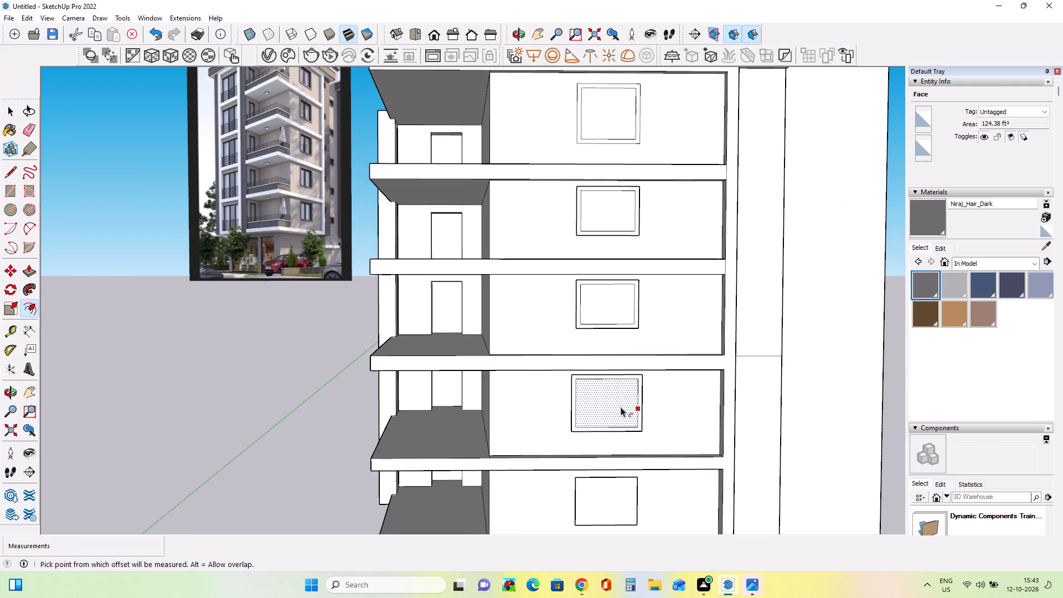
click(621, 407)
text(4")
key(Return)
Erase all four edges of the surplus outermost rectangle around the second-lowest floor's window.
scroll(632, 401, up, 3)
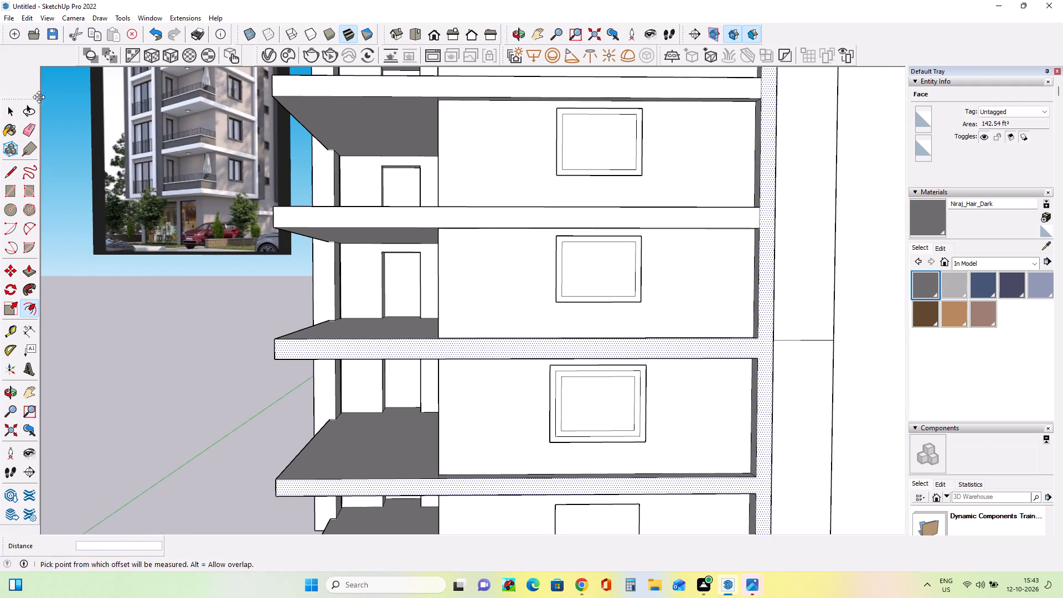
click(28, 126)
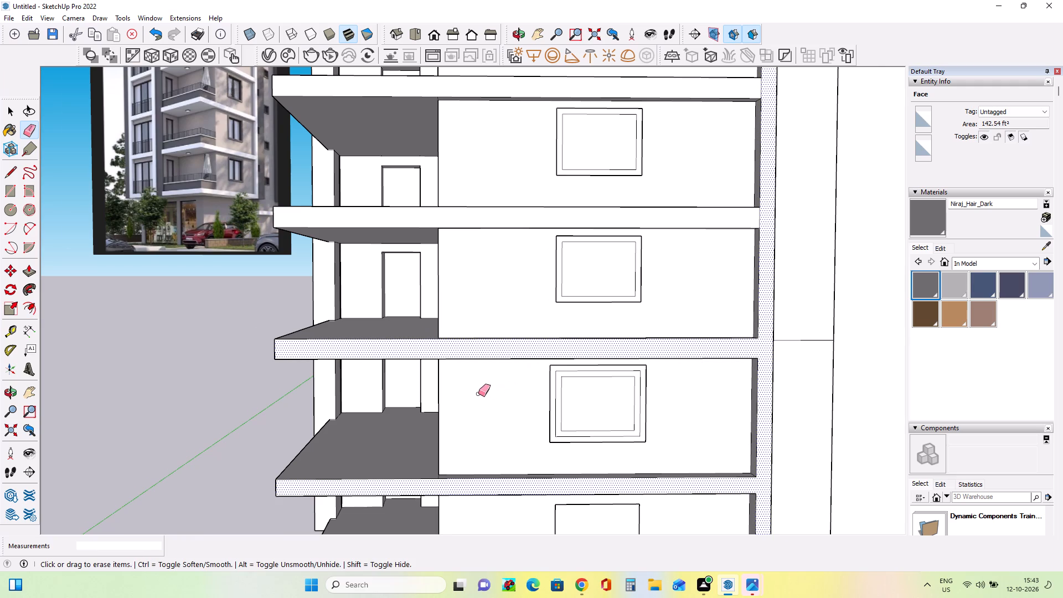
scroll(478, 394, up, 6)
click(566, 391)
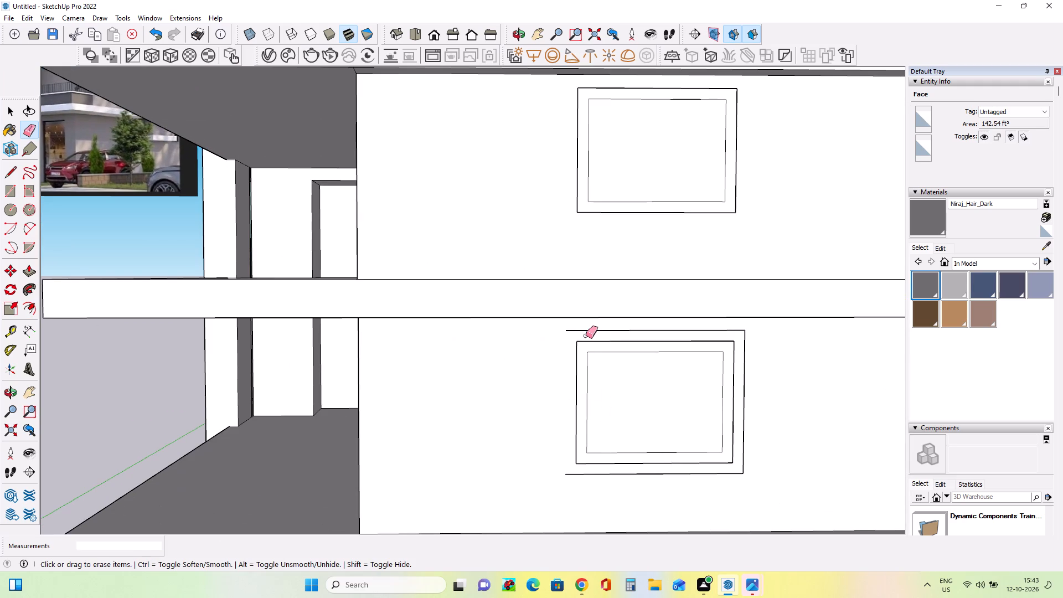
click(588, 331)
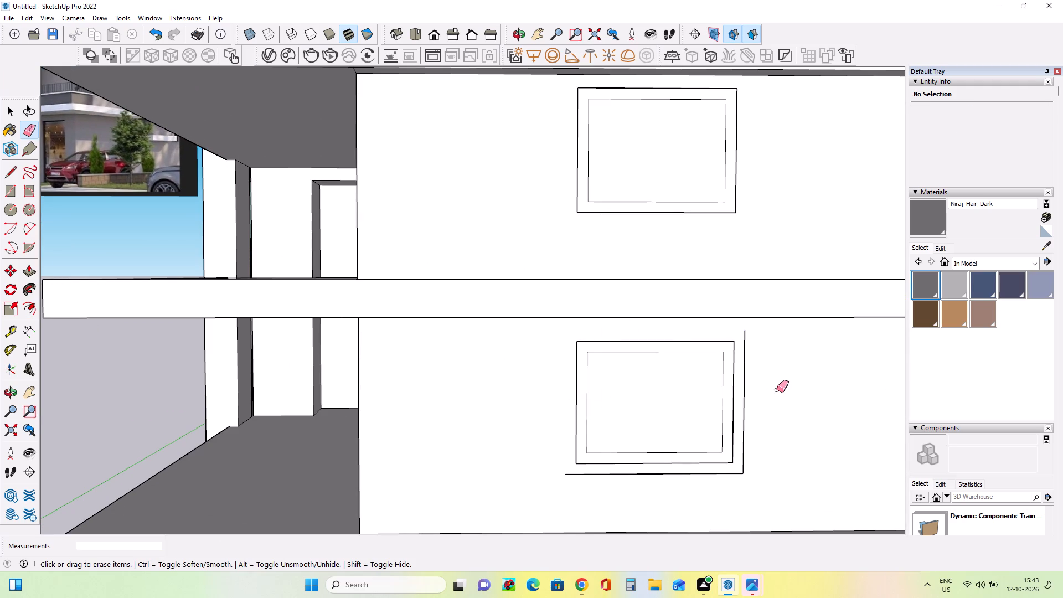
click(745, 395)
click(733, 473)
Erase the four edges of the unframed window rectangle on the lowest balcony floor's wall.
scroll(747, 442, down, 4)
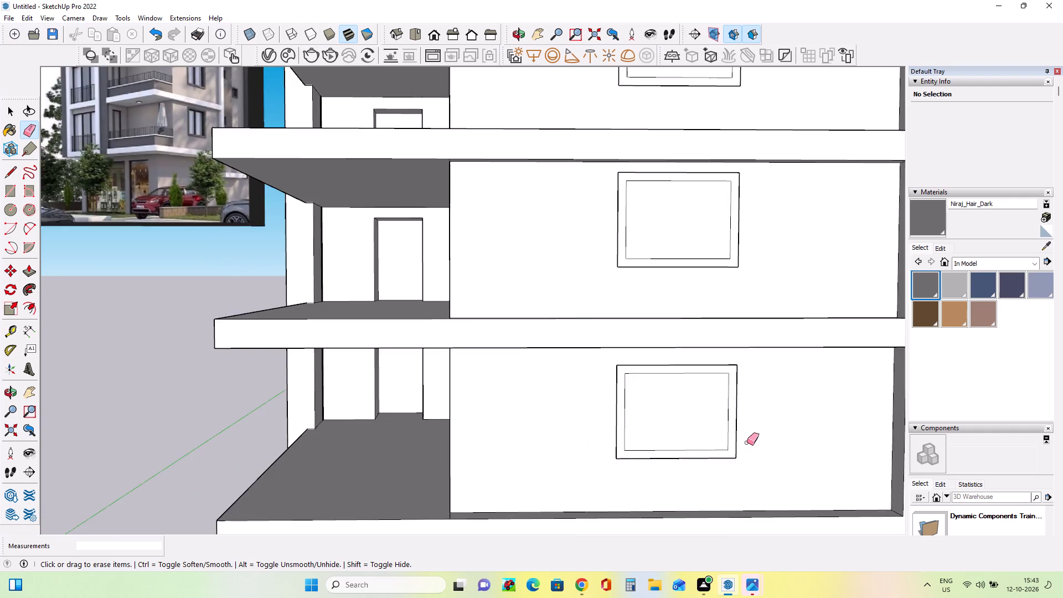
scroll(747, 442, down, 10)
scroll(733, 528, up, 9)
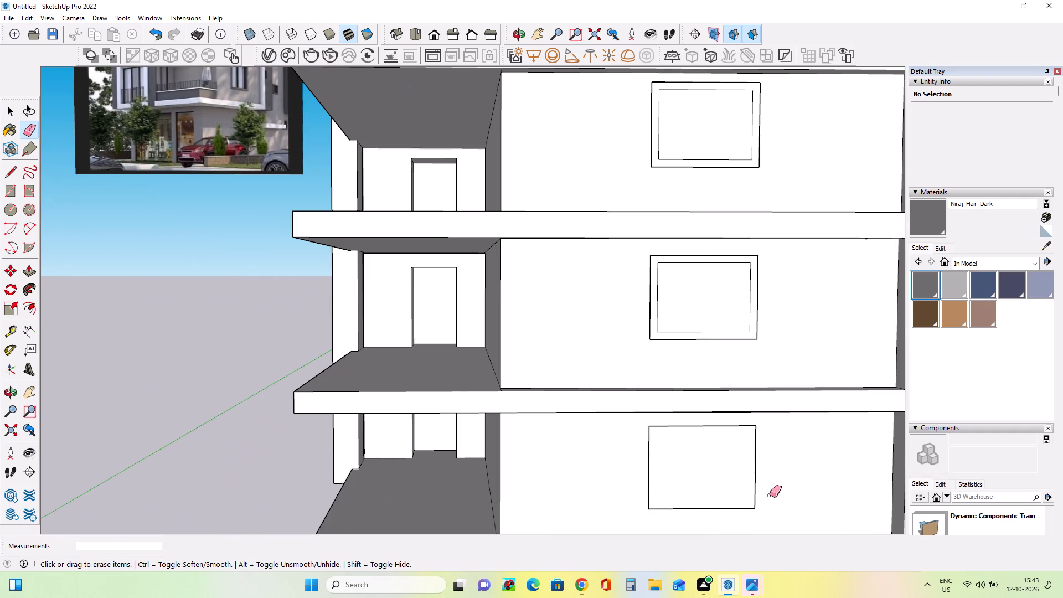
scroll(756, 480, down, 9)
scroll(739, 528, up, 5)
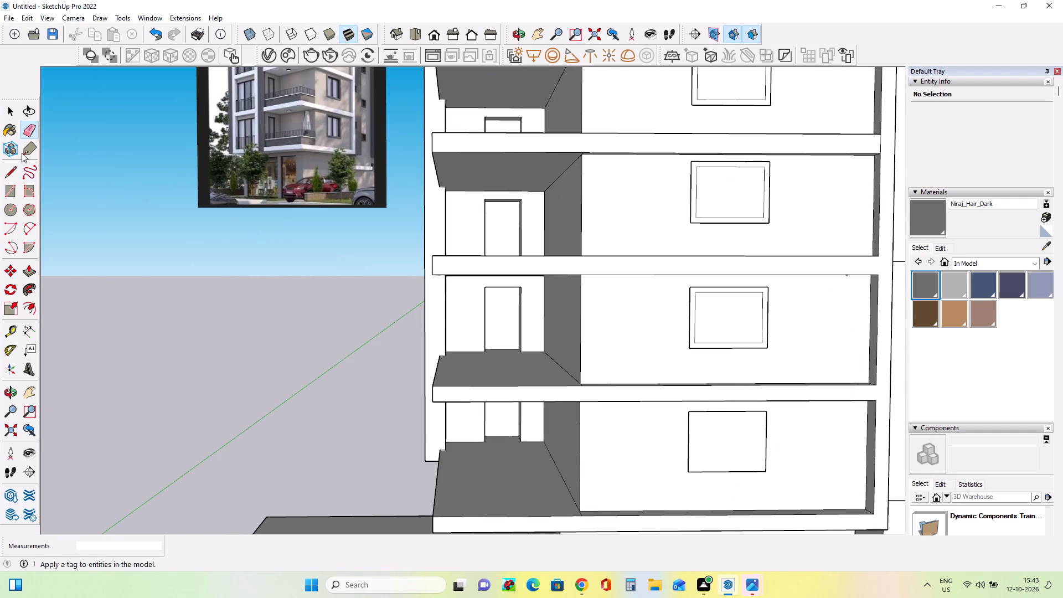
click(11, 104)
click(750, 461)
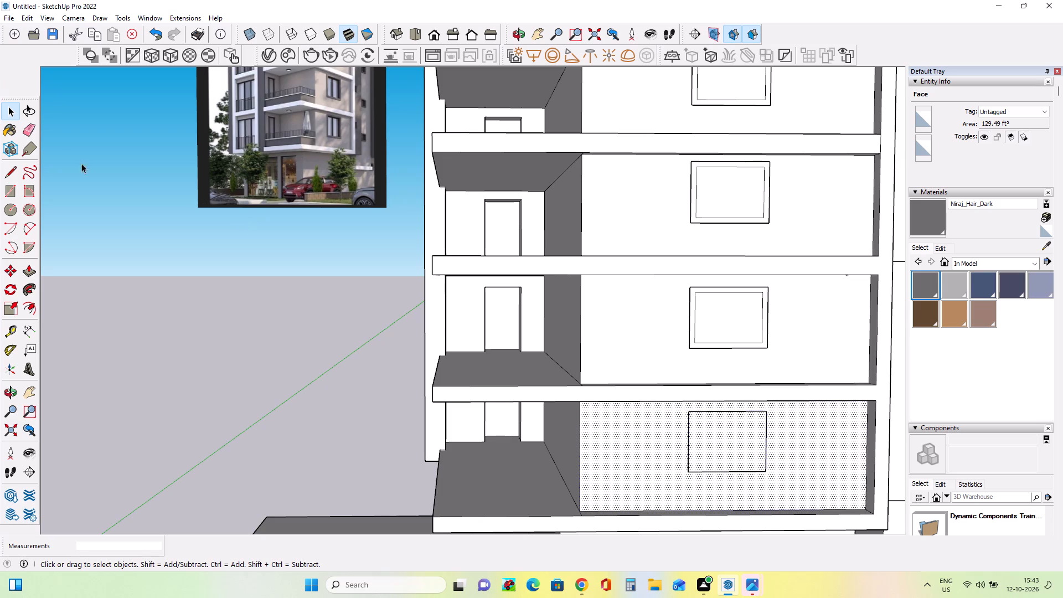
click(27, 127)
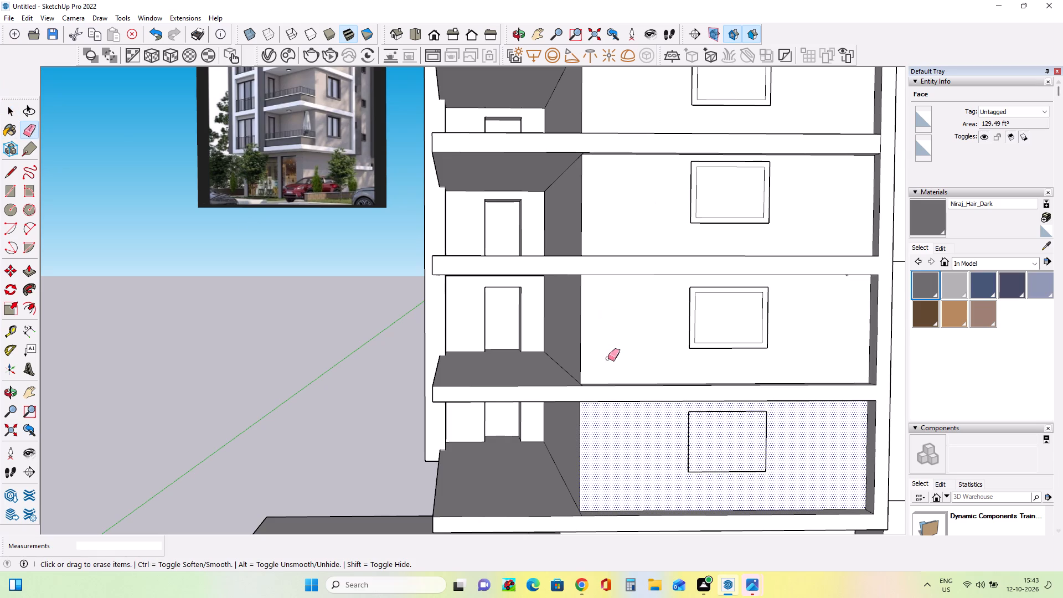
click(750, 413)
click(765, 429)
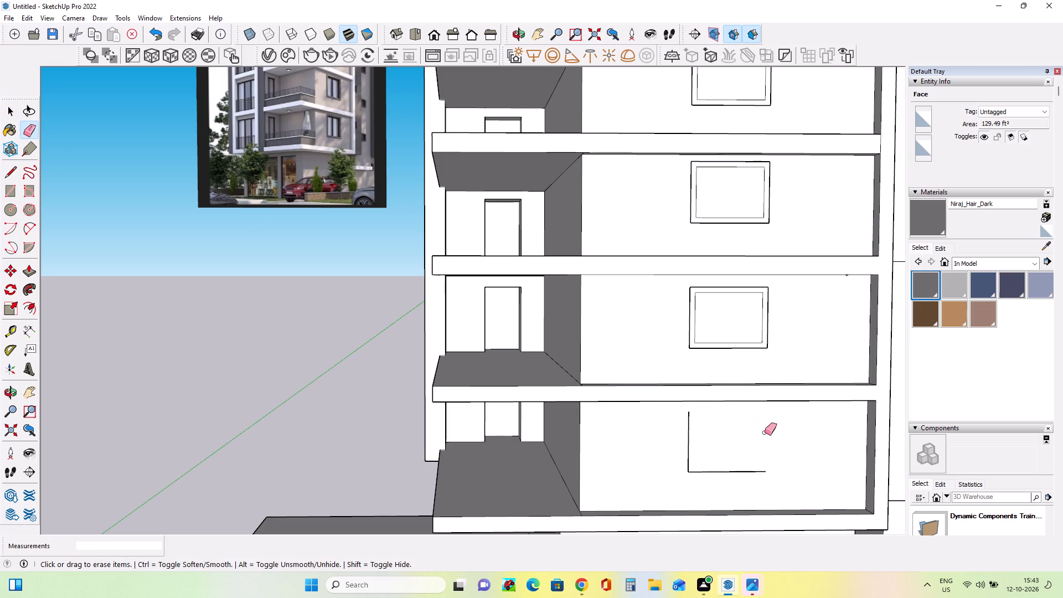
click(688, 443)
click(708, 473)
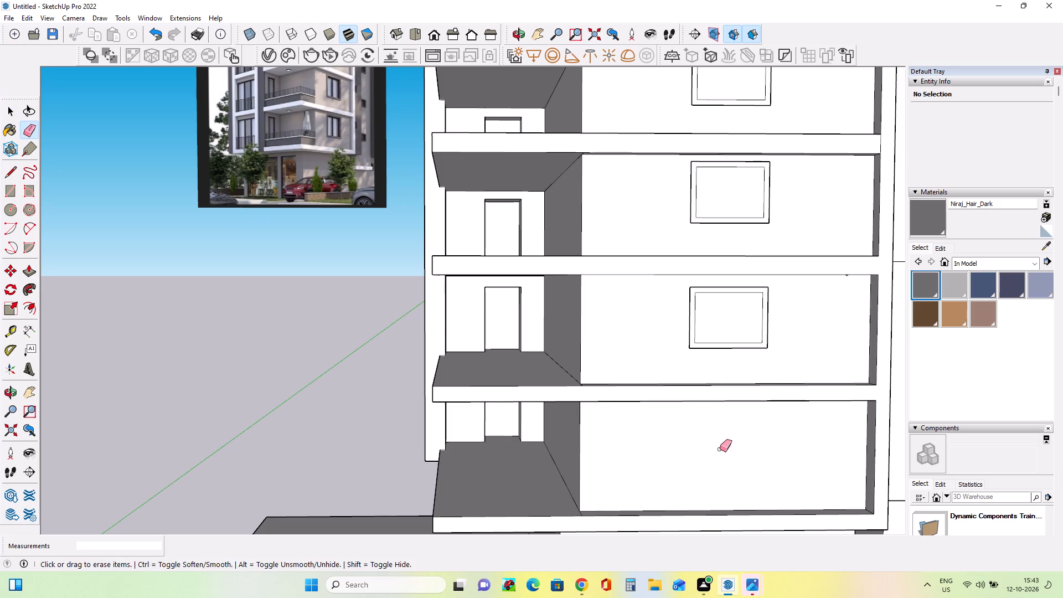
Copy the second-lowest floor window's four outer edges straight down about 7' 5" onto the lowest floor's wall.
click(13, 114)
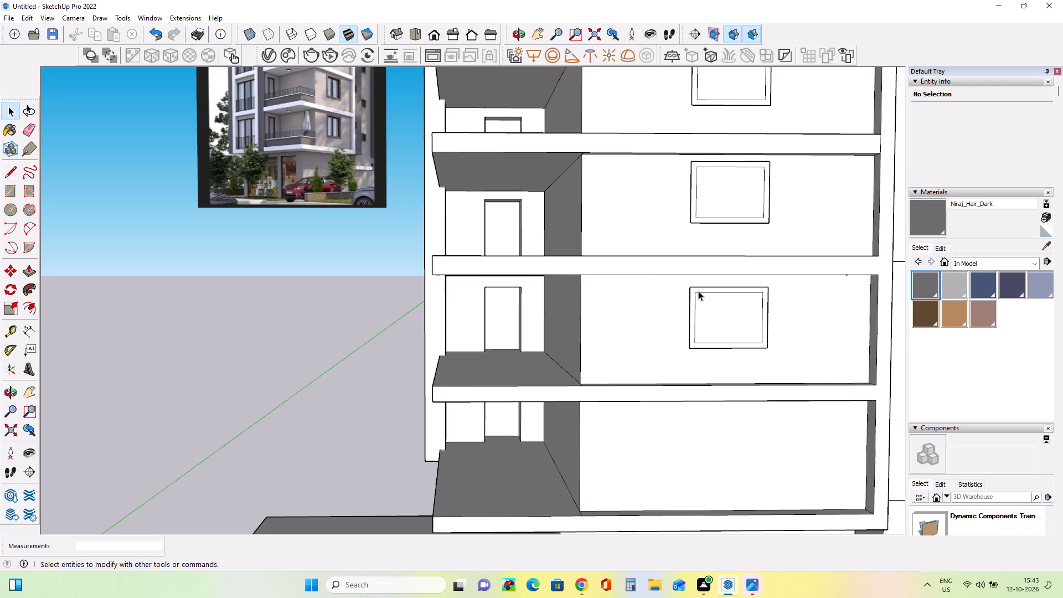
scroll(698, 291, up, 3)
click(687, 321)
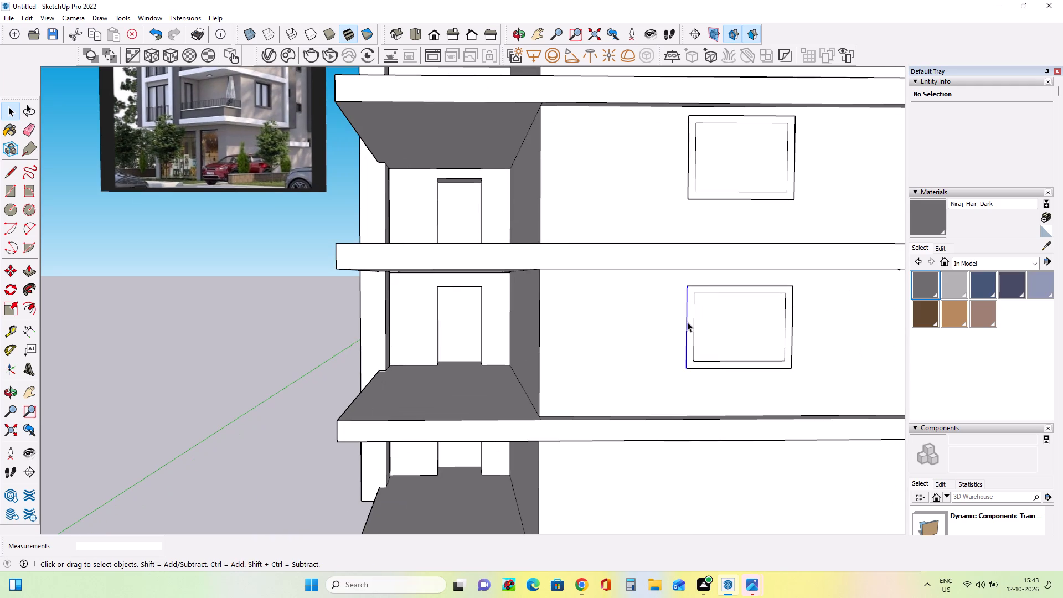
ctrl+click(713, 369)
ctrl+click(745, 284)
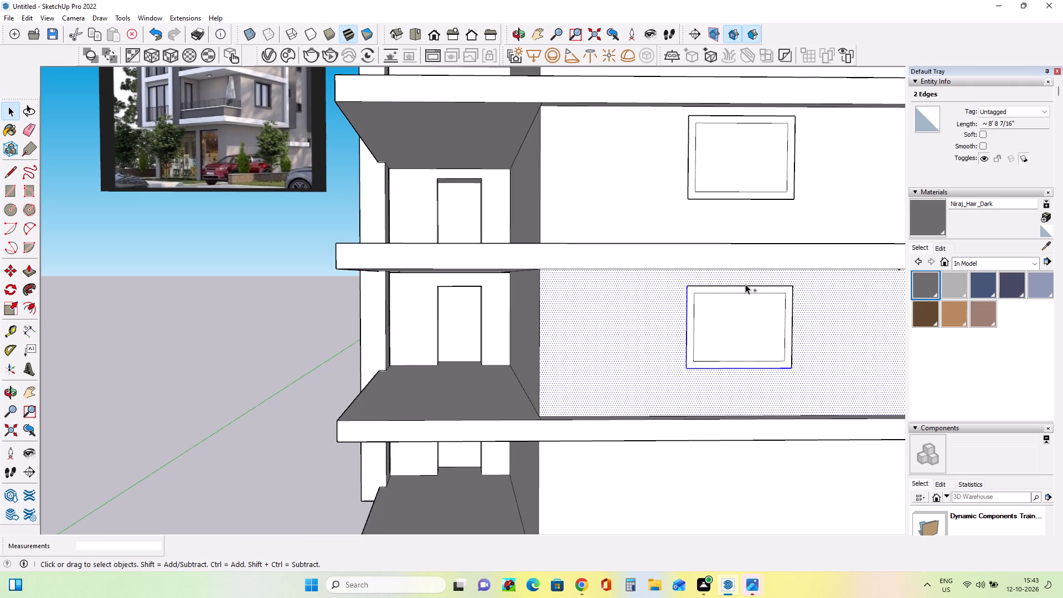
ctrl+click(775, 285)
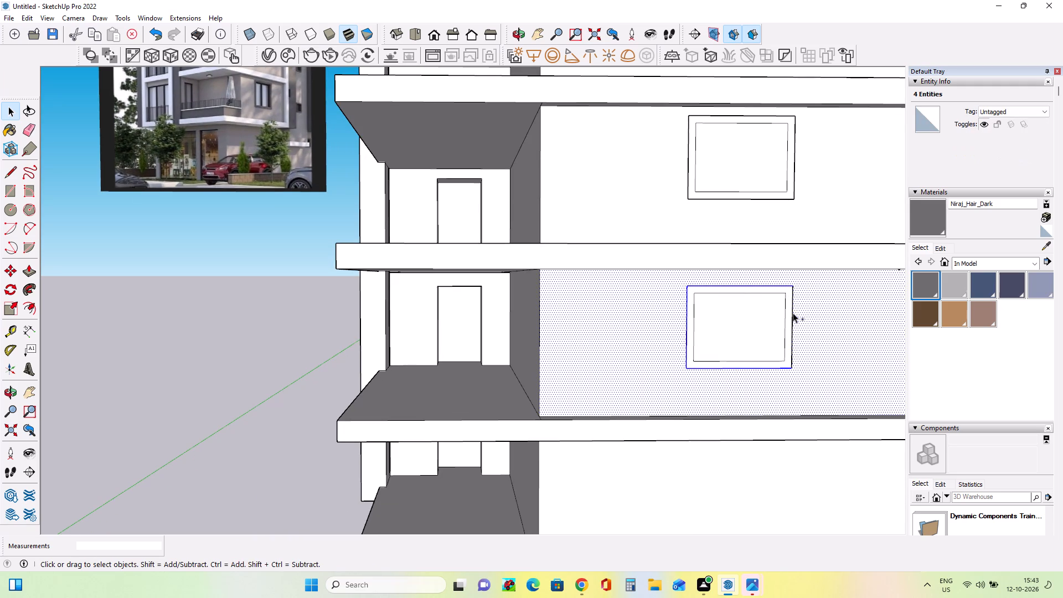
ctrl+click(793, 313)
shift+click(830, 326)
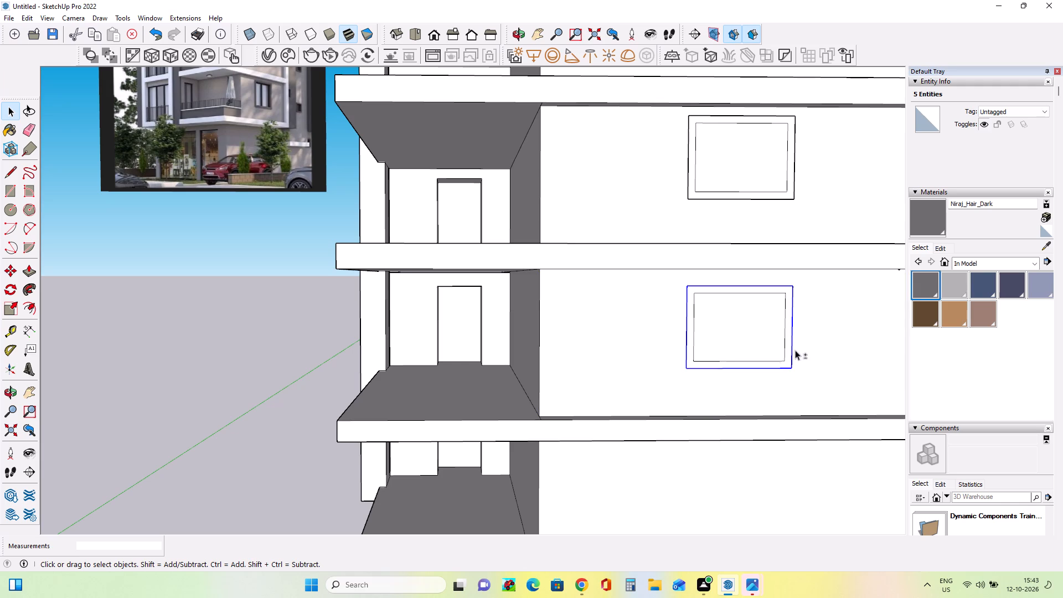
click(17, 271)
click(685, 370)
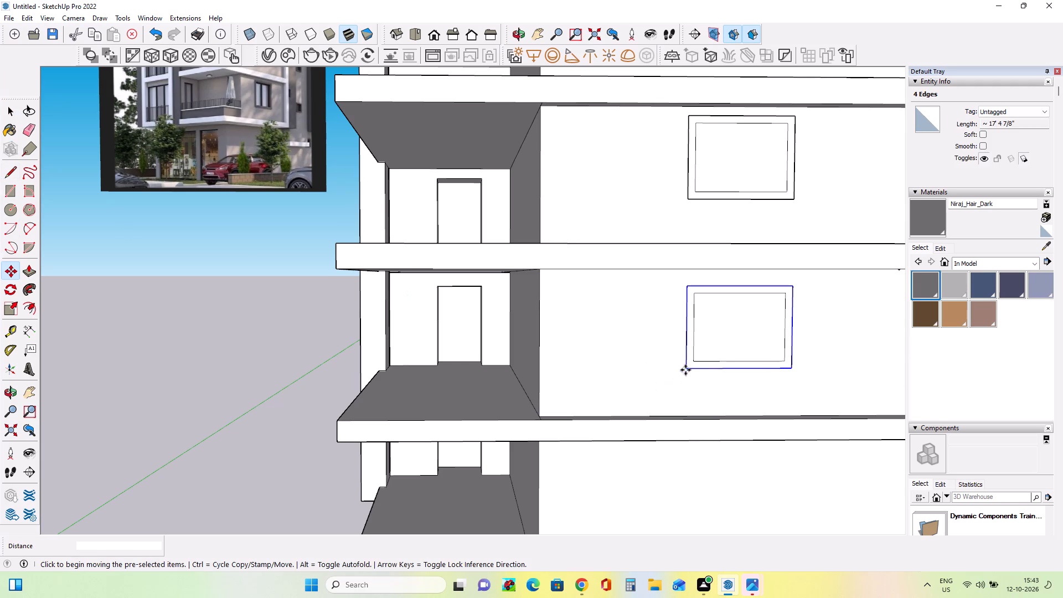
scroll(672, 477, down, 13)
scroll(669, 477, up, 1)
scroll(669, 477, down, 1)
scroll(673, 513, up, 13)
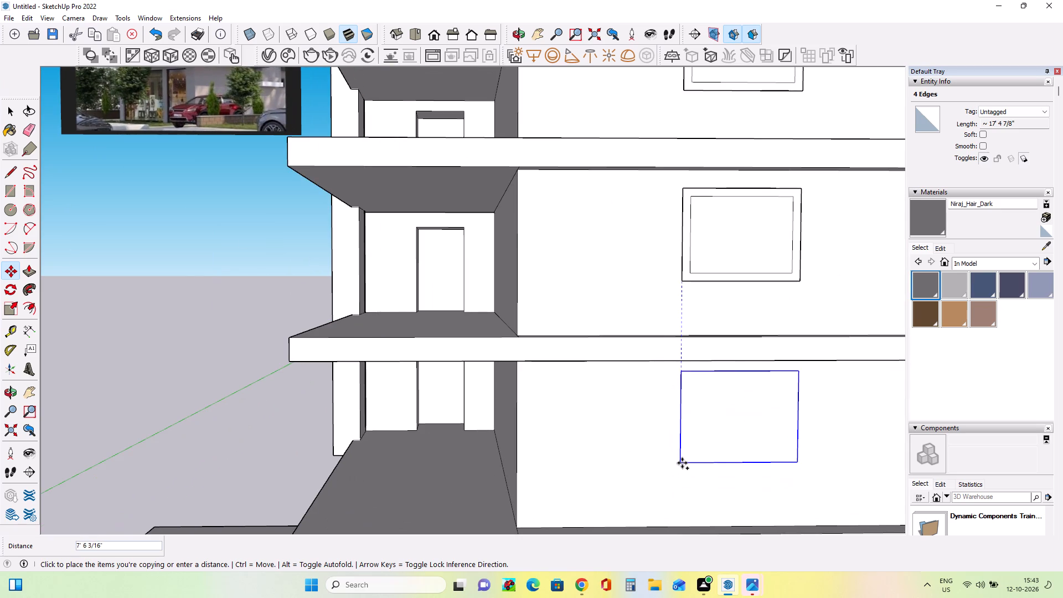
click(684, 461)
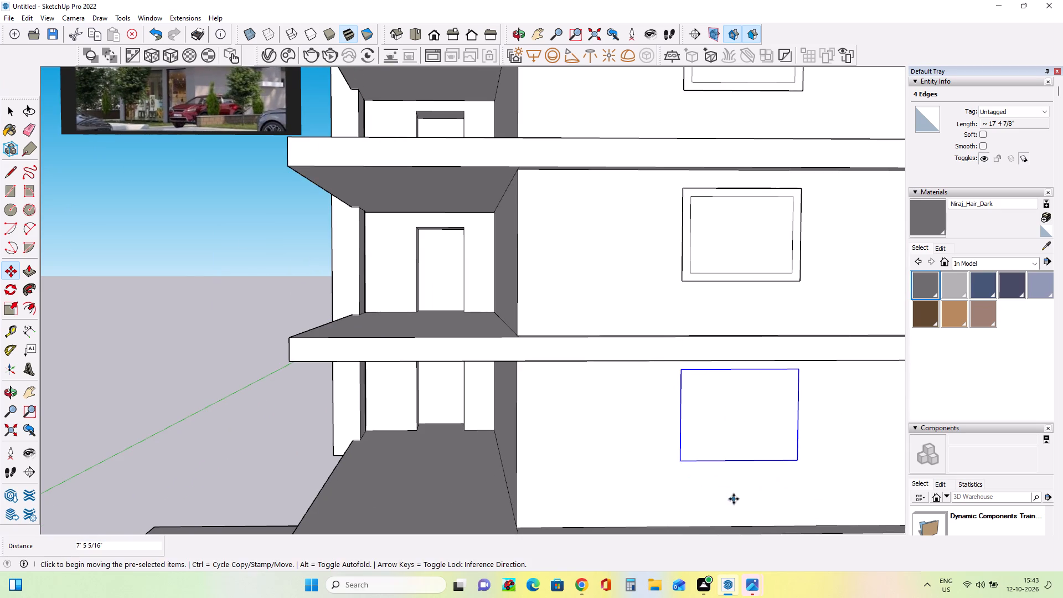
Offset the lowest floor's copied window outline inward by 4" to form a frame.
middle_drag(734, 499, 728, 481)
scroll(730, 468, down, 1)
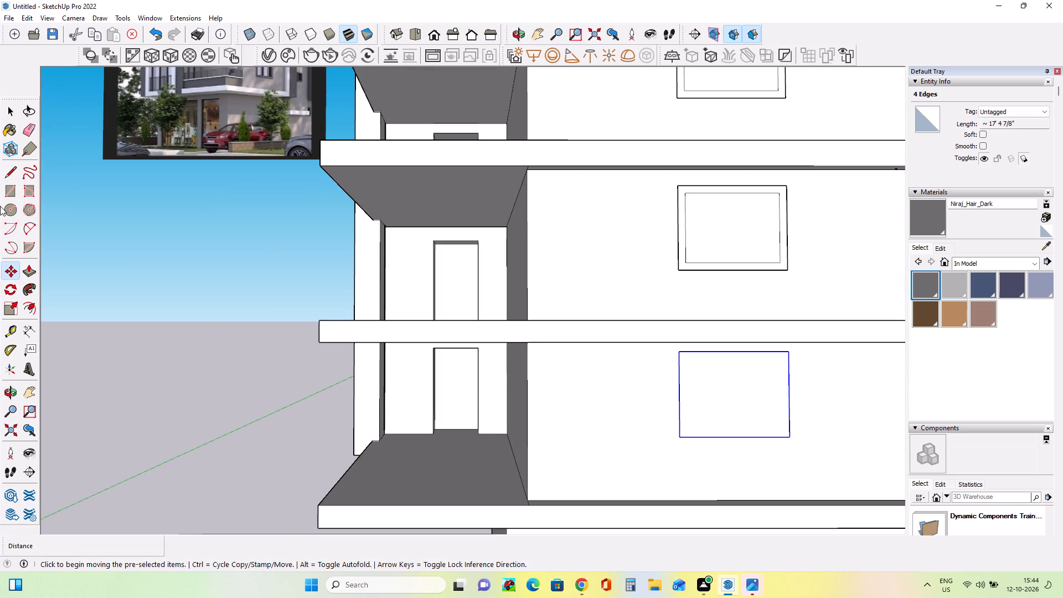
click(34, 314)
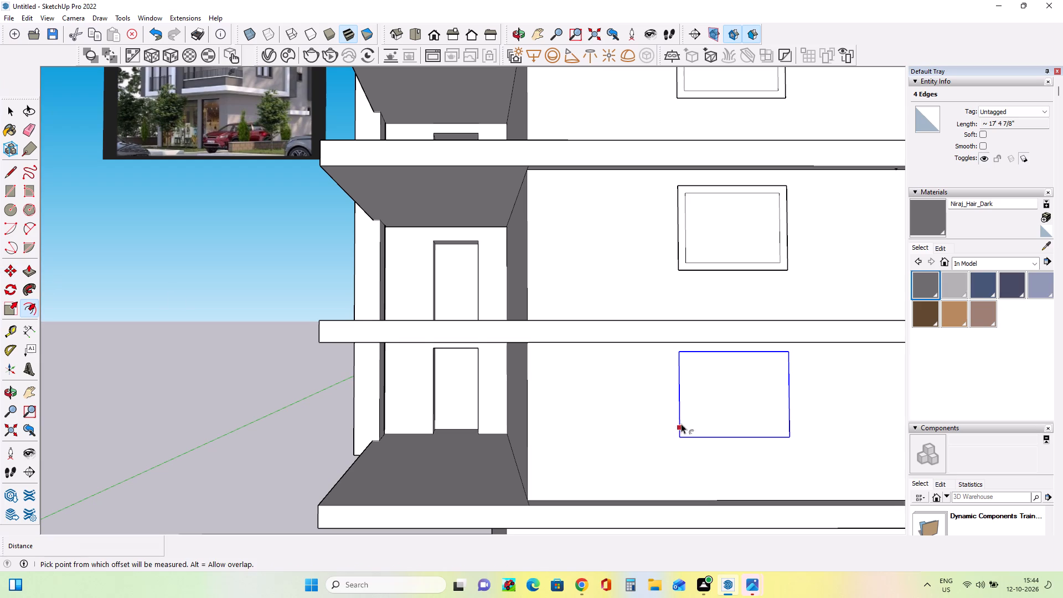
click(735, 385)
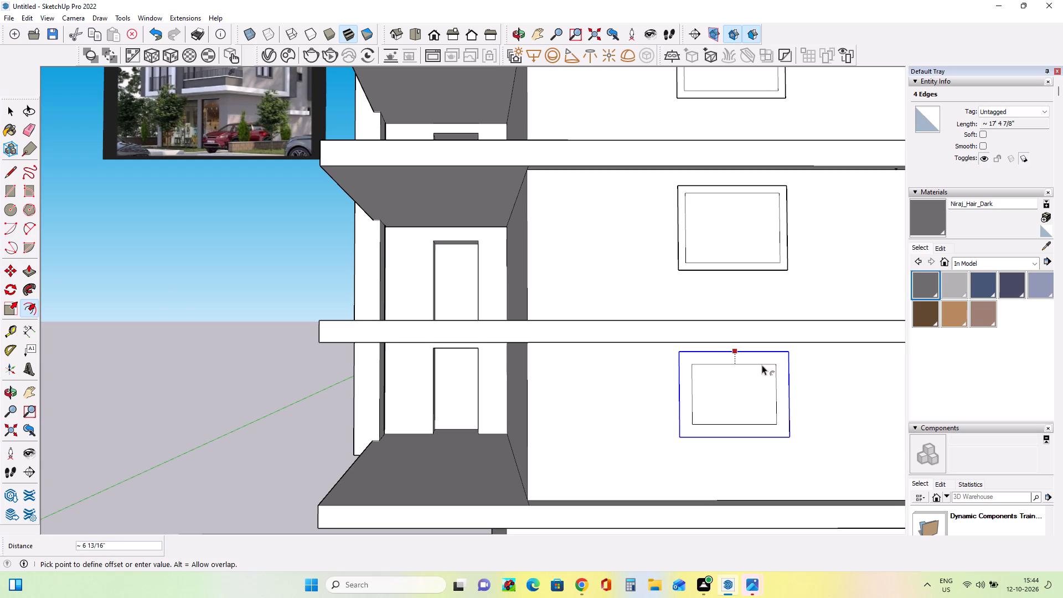
text(4")
key(Return)
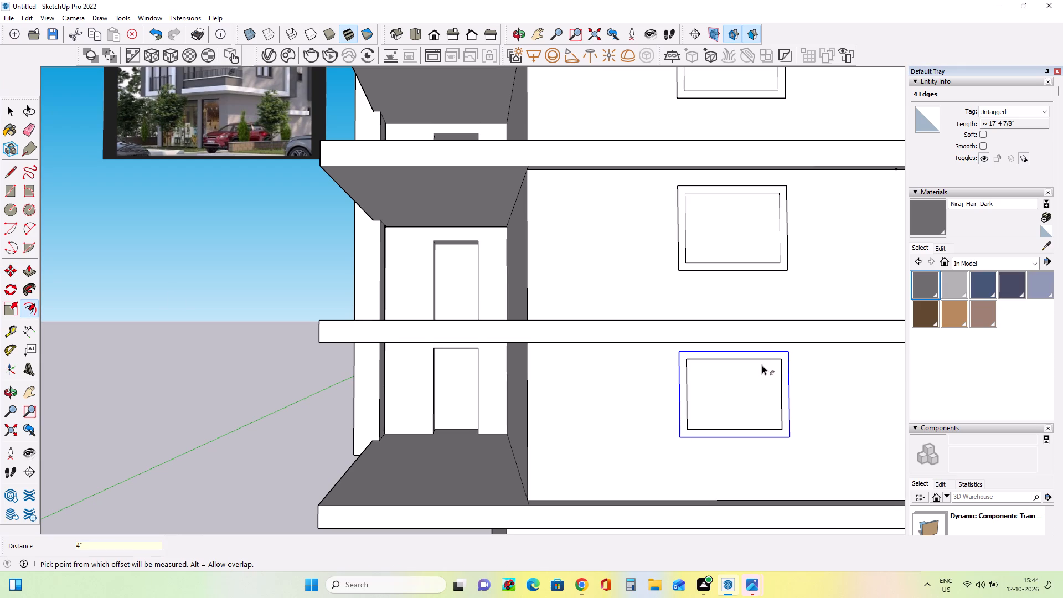
Push/Pull the lowest floor's inner window face about 1' 11", and adjust its depth by about 4 1/4" to leave a recess.
click(29, 269)
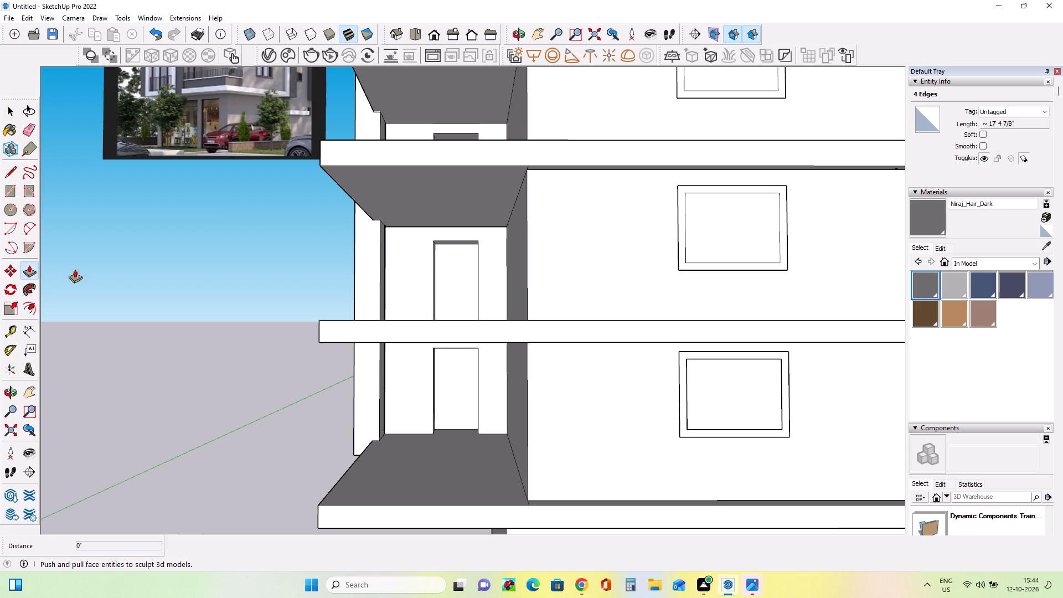
click(745, 399)
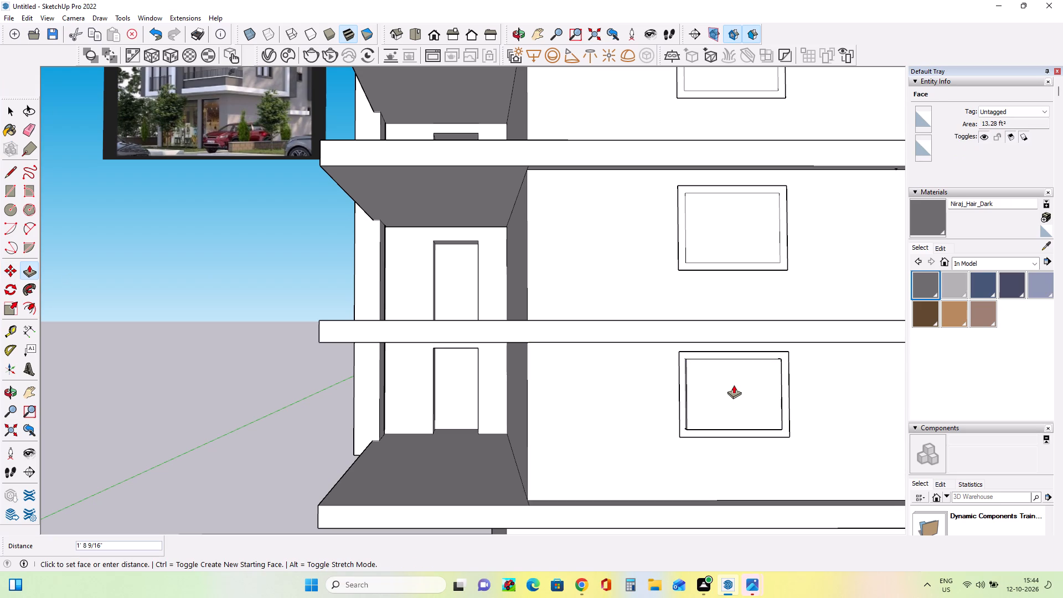
click(733, 378)
middle_drag(737, 406, 791, 494)
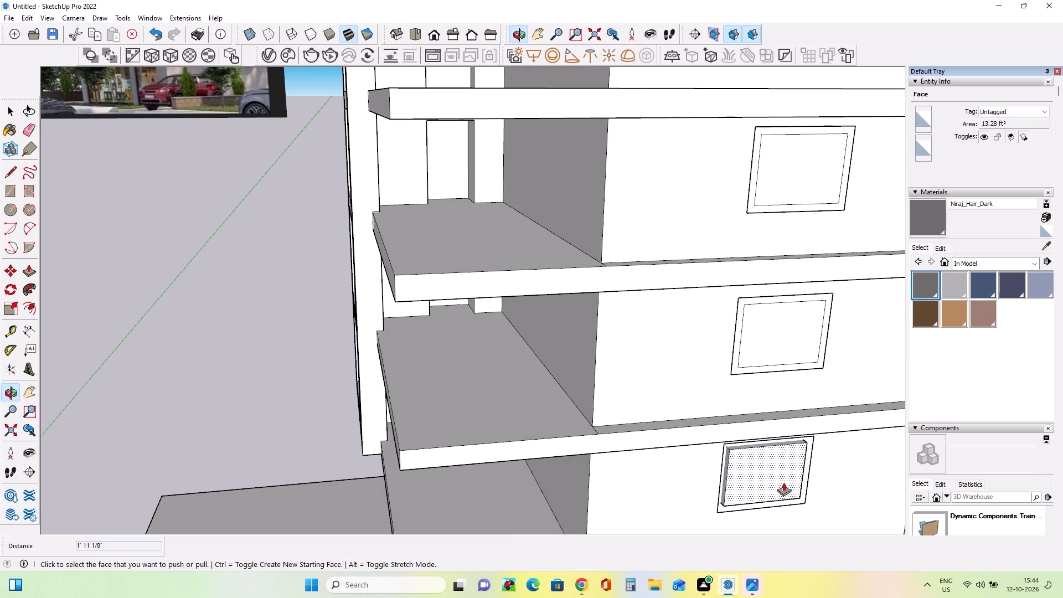
click(783, 482)
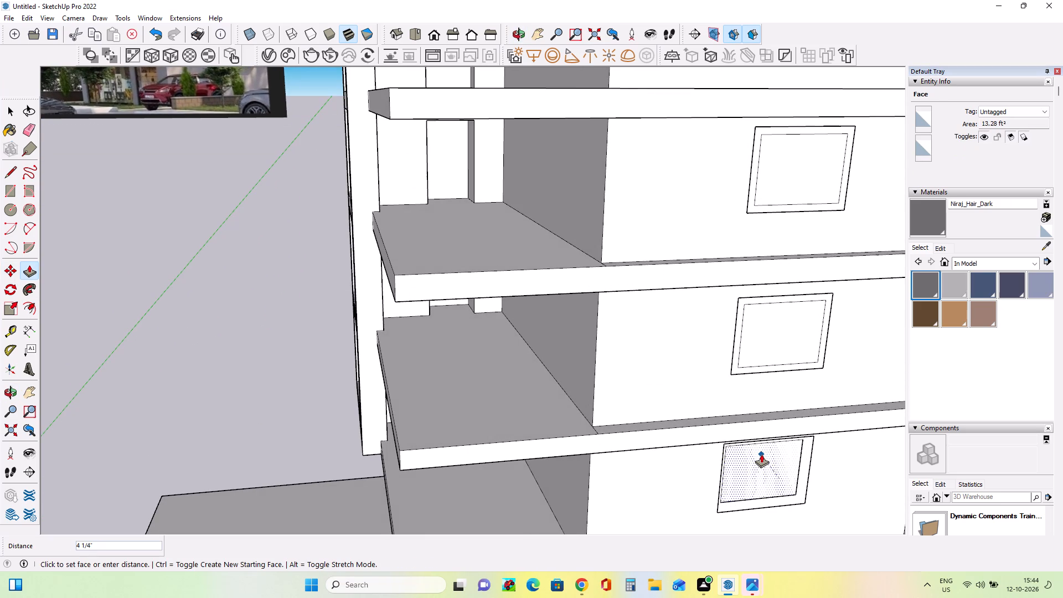
click(761, 454)
Push the right-hand side face of the lowest floor's window recess outward by 2" to widen the opening.
middle_drag(789, 477, 672, 423)
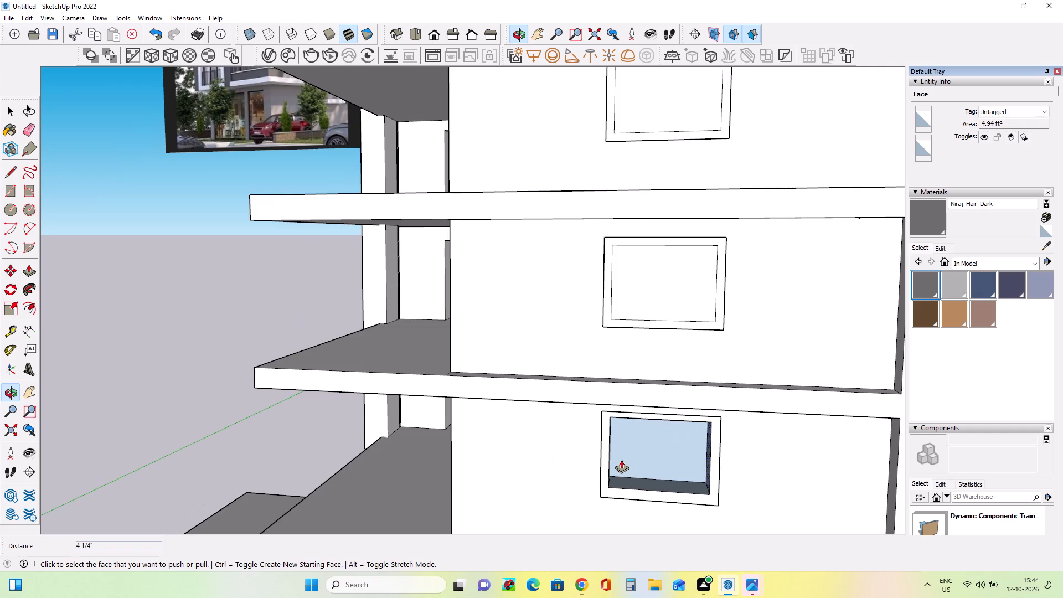
scroll(617, 462, up, 3)
middle_drag(644, 478, 515, 468)
scroll(391, 463, up, 1)
middle_drag(391, 463, 405, 433)
middle_drag(434, 443, 685, 429)
middle_drag(683, 429, 631, 437)
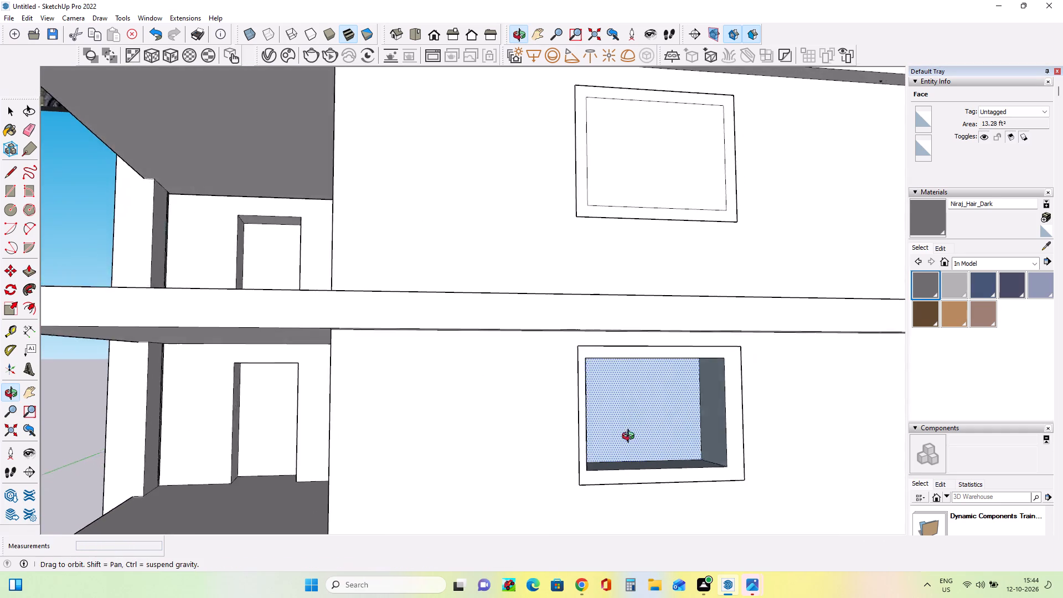
middle_drag(631, 437, 597, 444)
scroll(491, 446, up, 3)
middle_drag(491, 446, 570, 397)
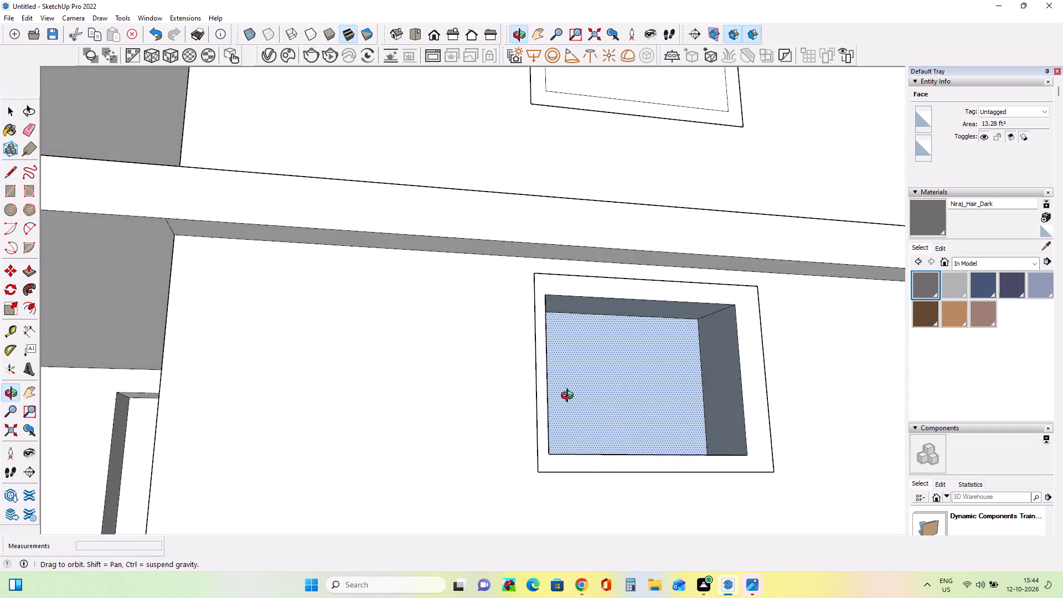
middle_drag(570, 397, 571, 405)
middle_drag(735, 440, 723, 445)
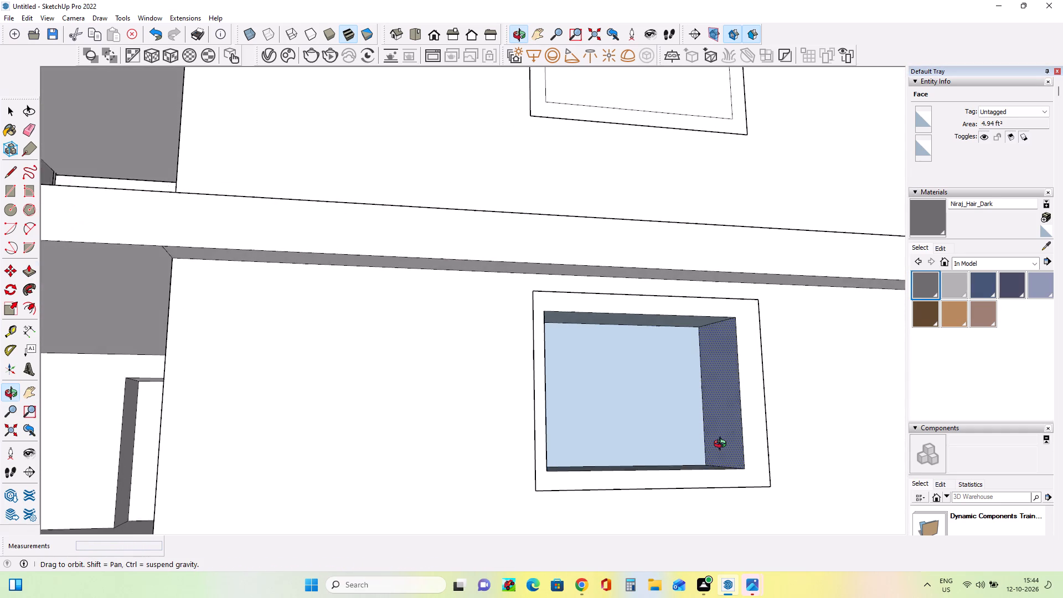
middle_drag(723, 445, 634, 455)
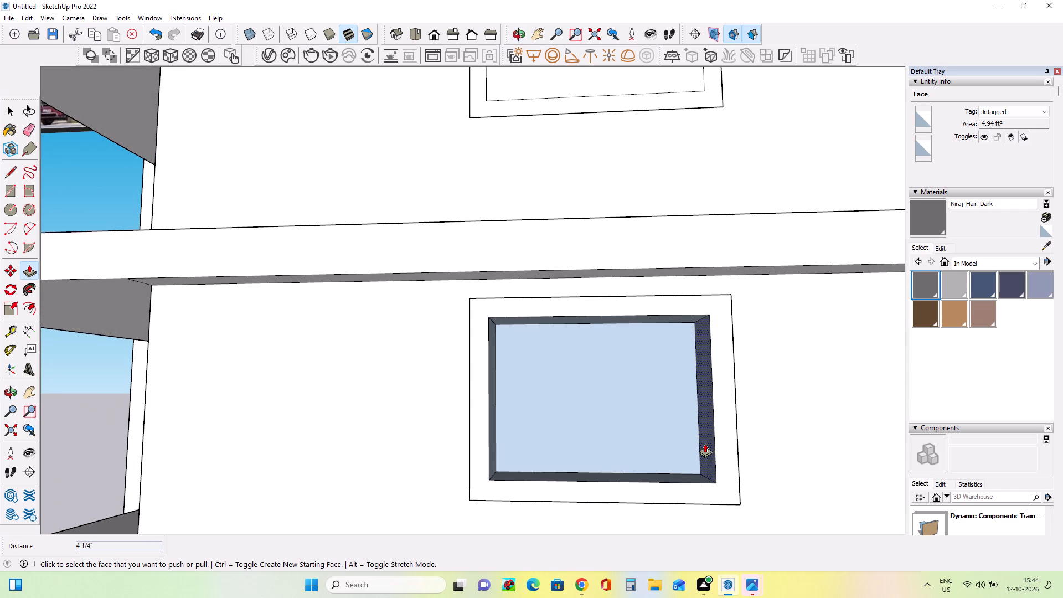
click(708, 445)
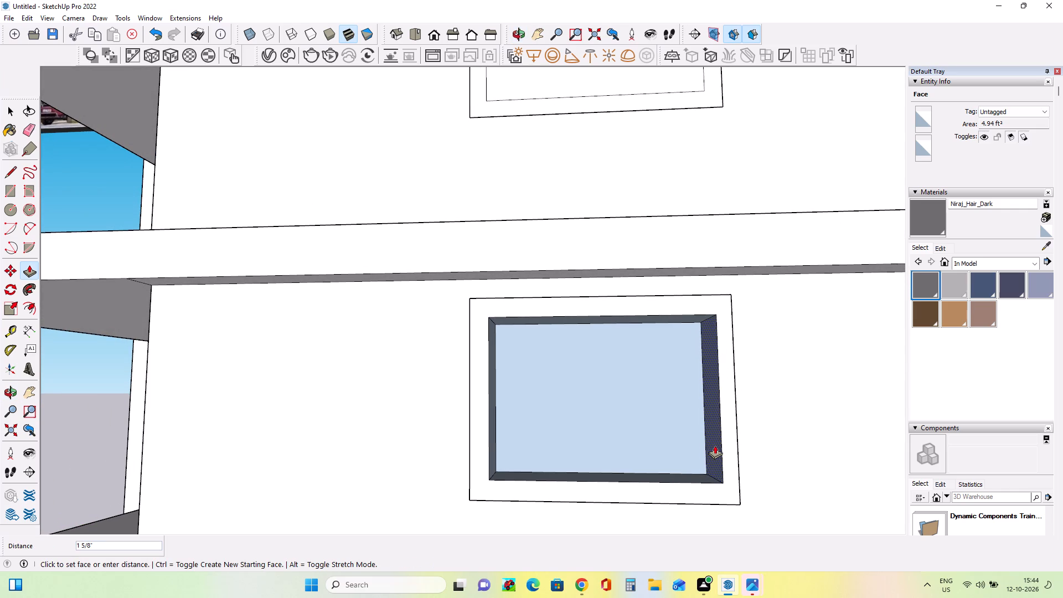
click(716, 445)
middle_drag(682, 450, 645, 542)
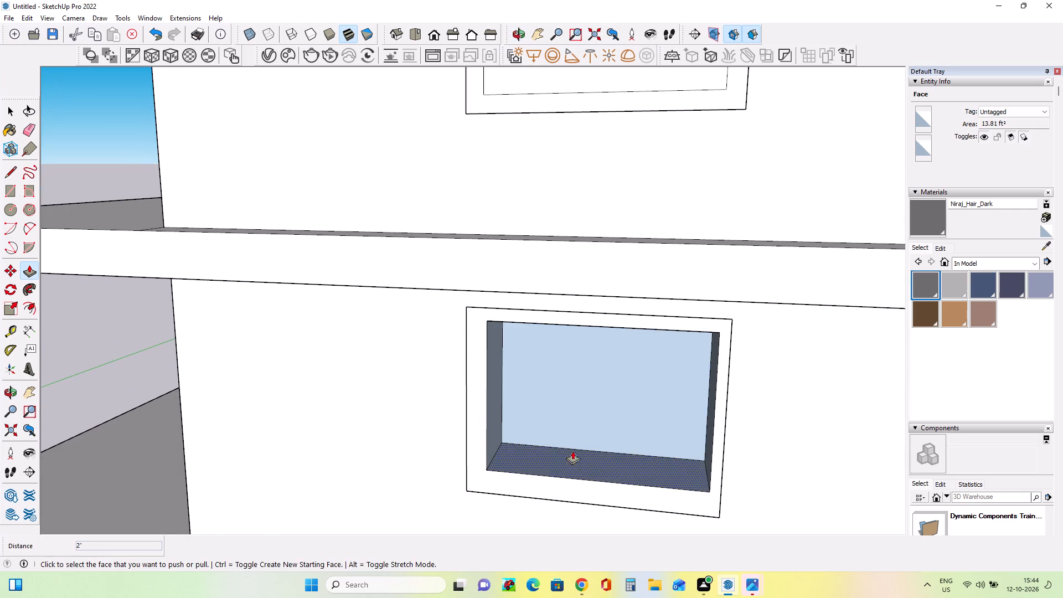
Push the lowest floor's window recess outward by about 1 3/4" at its left-hand side face and about 2 5/8" at its sill face.
click(496, 424)
click(489, 423)
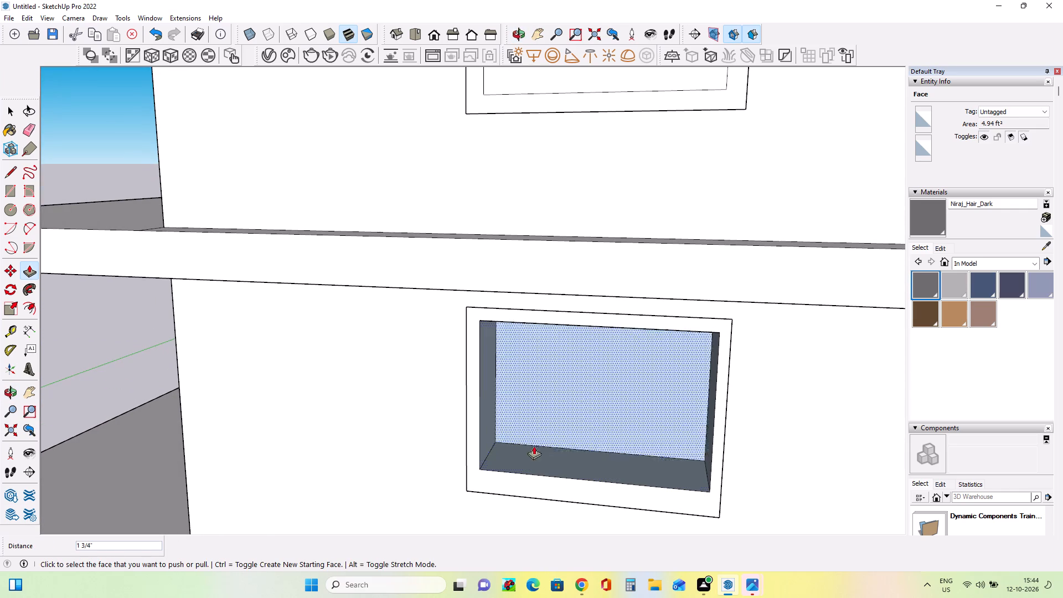
click(563, 470)
click(563, 480)
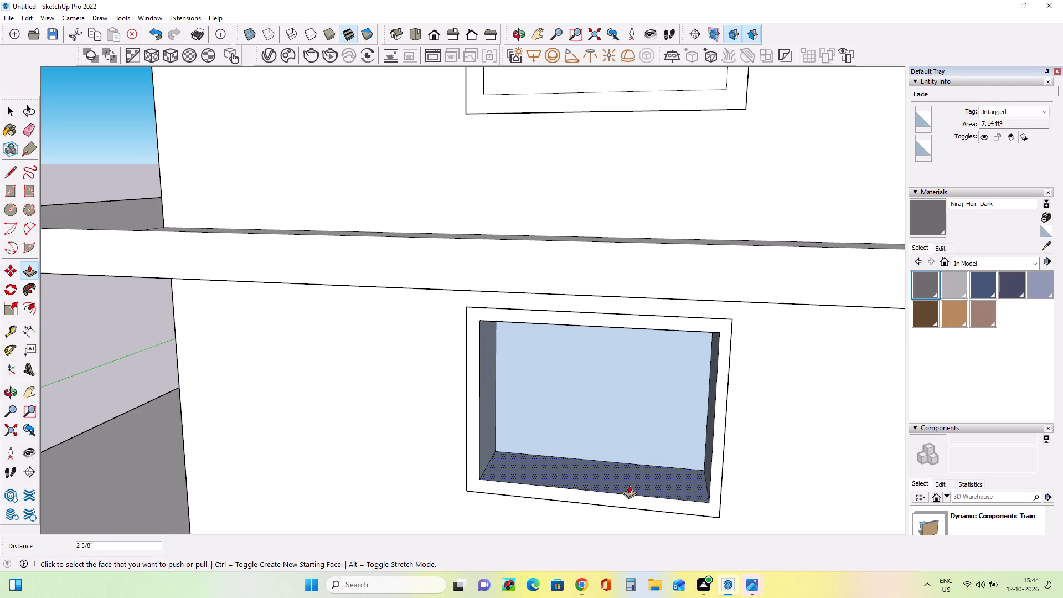
Adjust the left-hand side face of the lowest floor's window recess by about 2 1/4".
middle_drag(632, 481, 687, 463)
scroll(687, 463, down, 8)
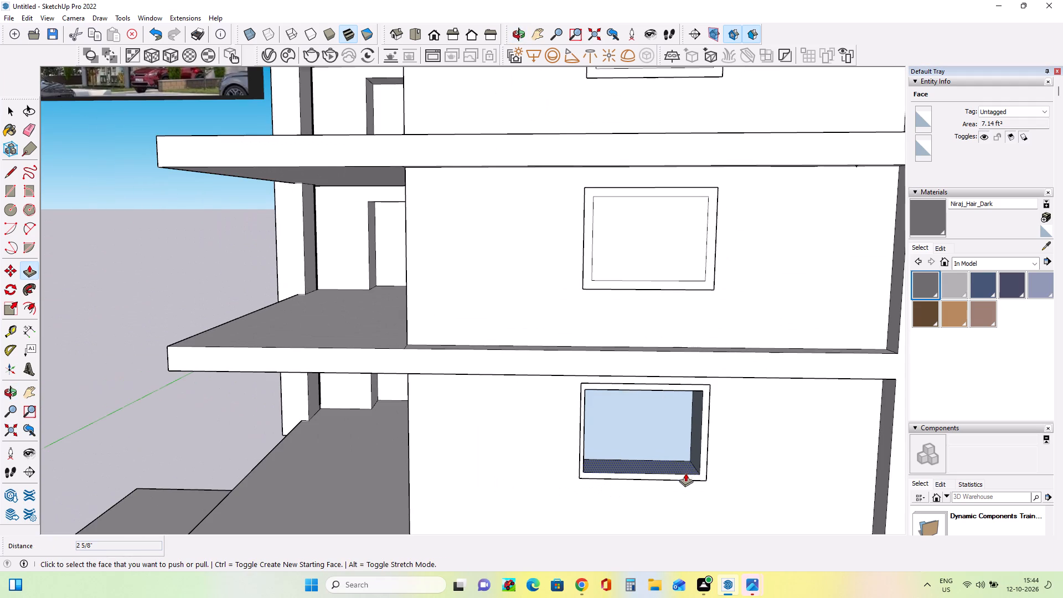
middle_drag(684, 476, 657, 458)
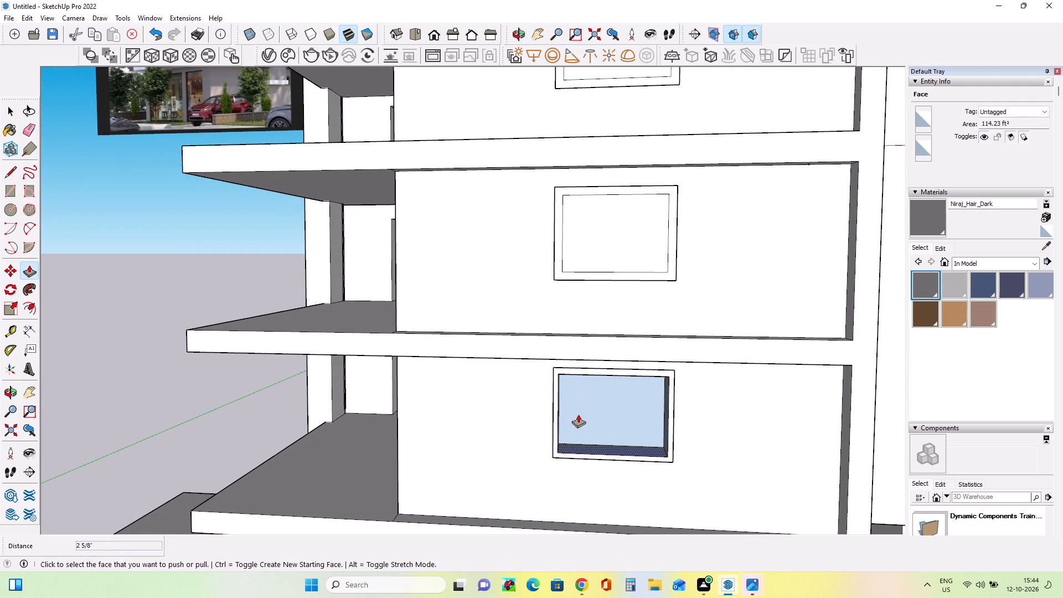
middle_drag(603, 380, 511, 415)
scroll(604, 380, up, 1)
click(413, 466)
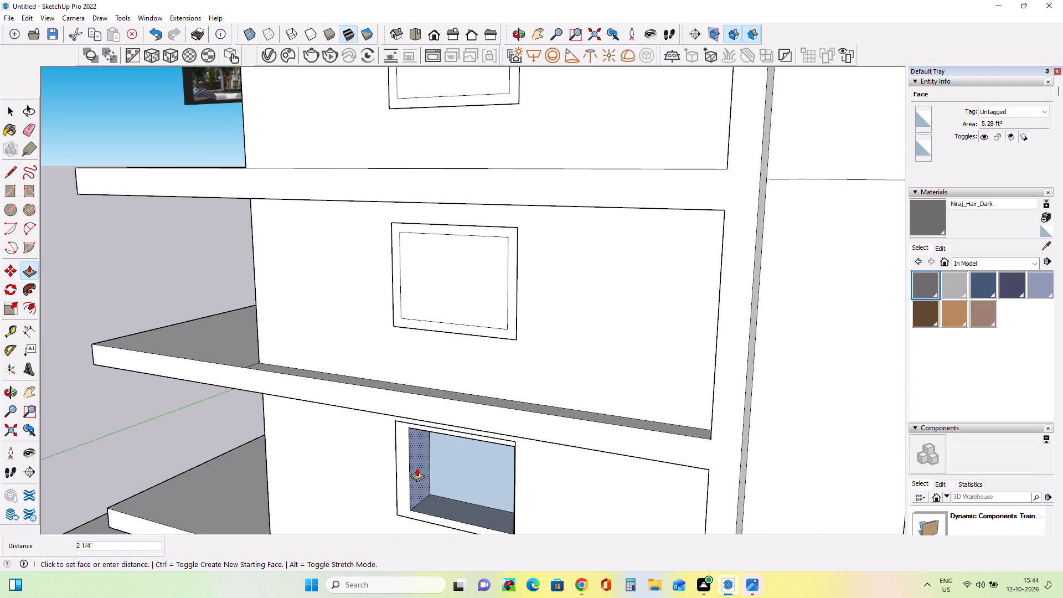
click(417, 468)
Examine the lowest floor's window against the windows above it and the whole building beside the reference photo.
middle_drag(492, 486, 634, 434)
scroll(634, 431, down, 9)
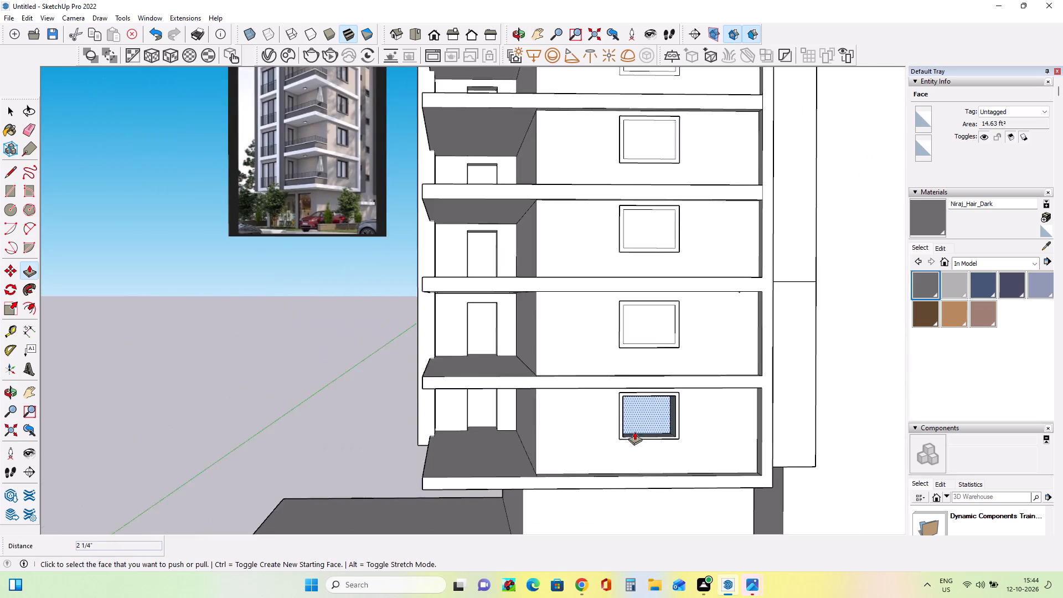
middle_drag(674, 450, 674, 461)
scroll(674, 462, down, 1)
scroll(660, 439, up, 4)
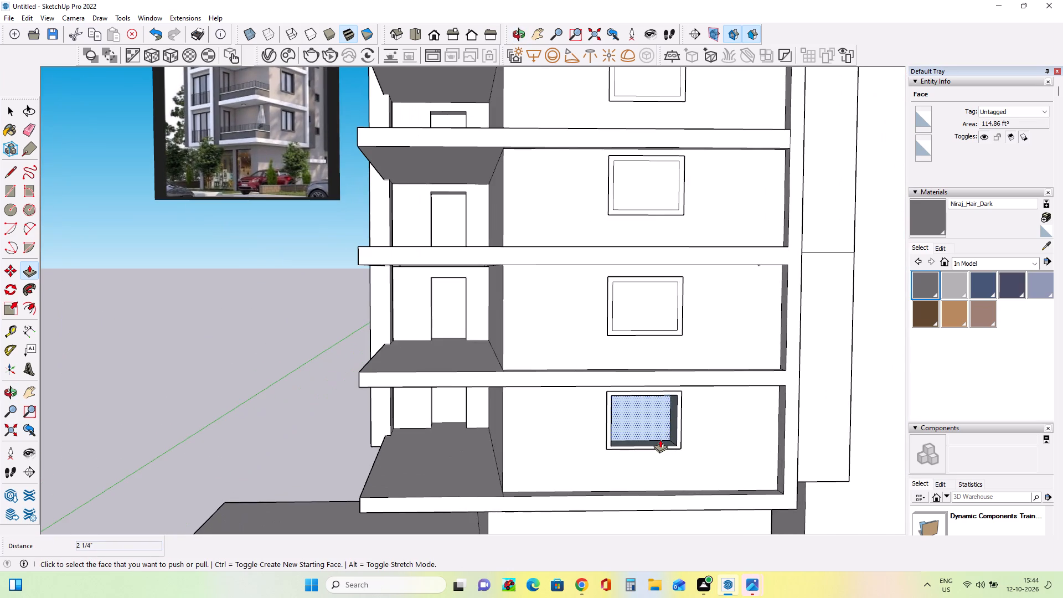
middle_drag(660, 439, 655, 436)
scroll(440, 440, down, 4)
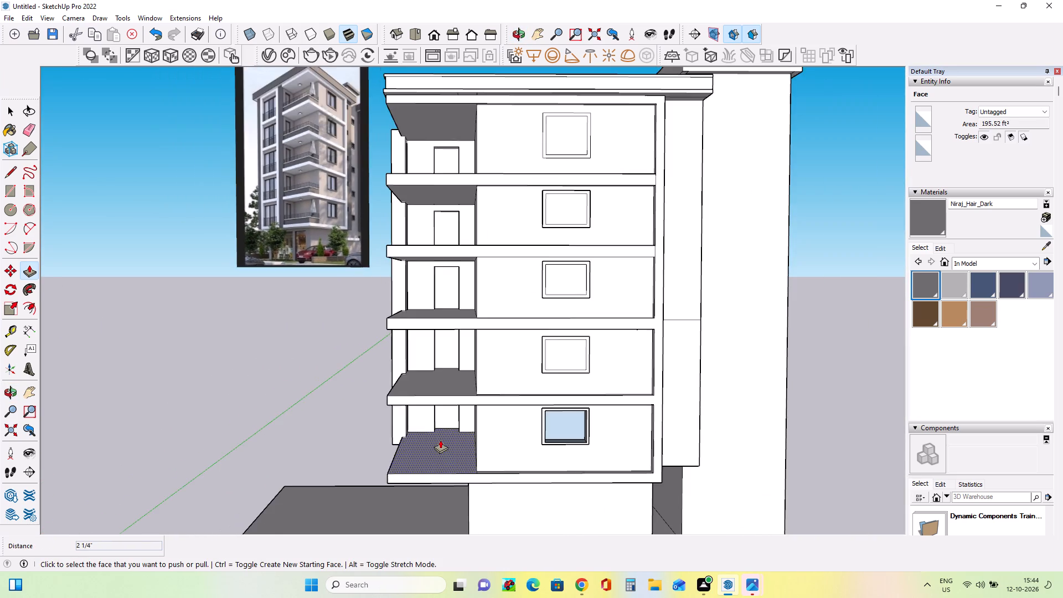
scroll(440, 440, down, 15)
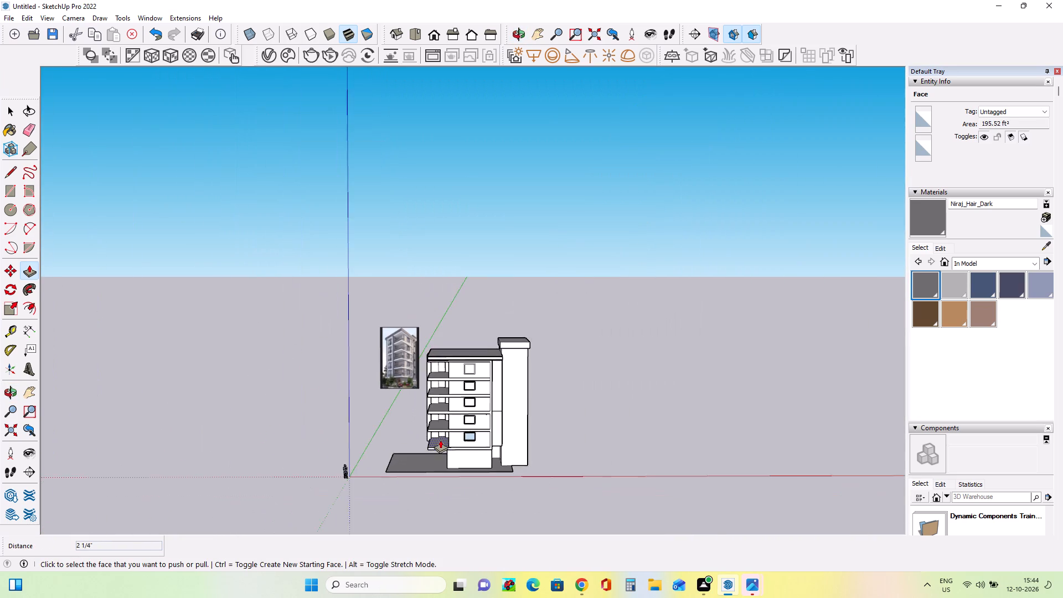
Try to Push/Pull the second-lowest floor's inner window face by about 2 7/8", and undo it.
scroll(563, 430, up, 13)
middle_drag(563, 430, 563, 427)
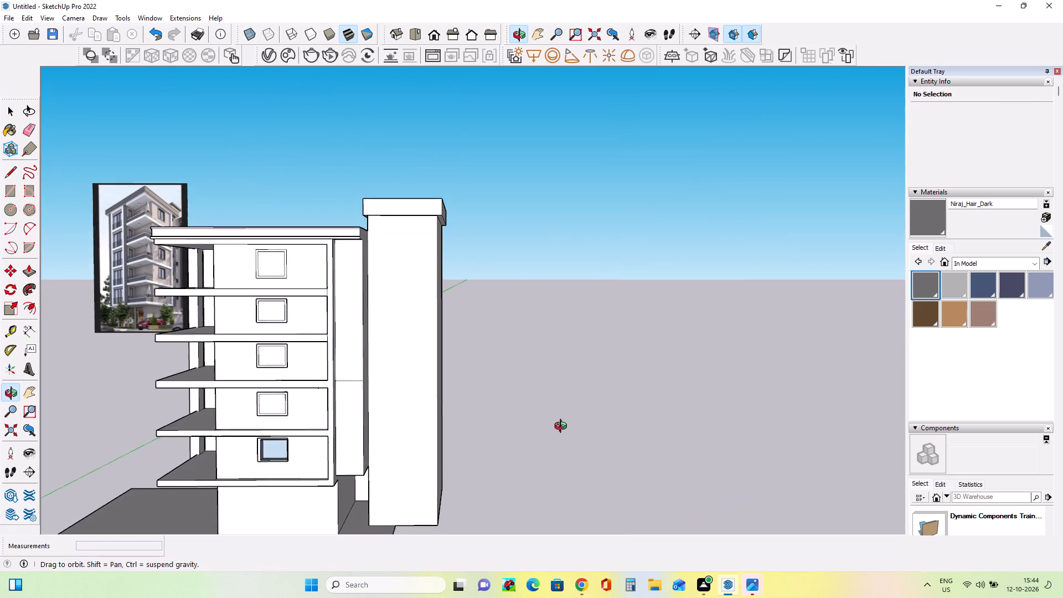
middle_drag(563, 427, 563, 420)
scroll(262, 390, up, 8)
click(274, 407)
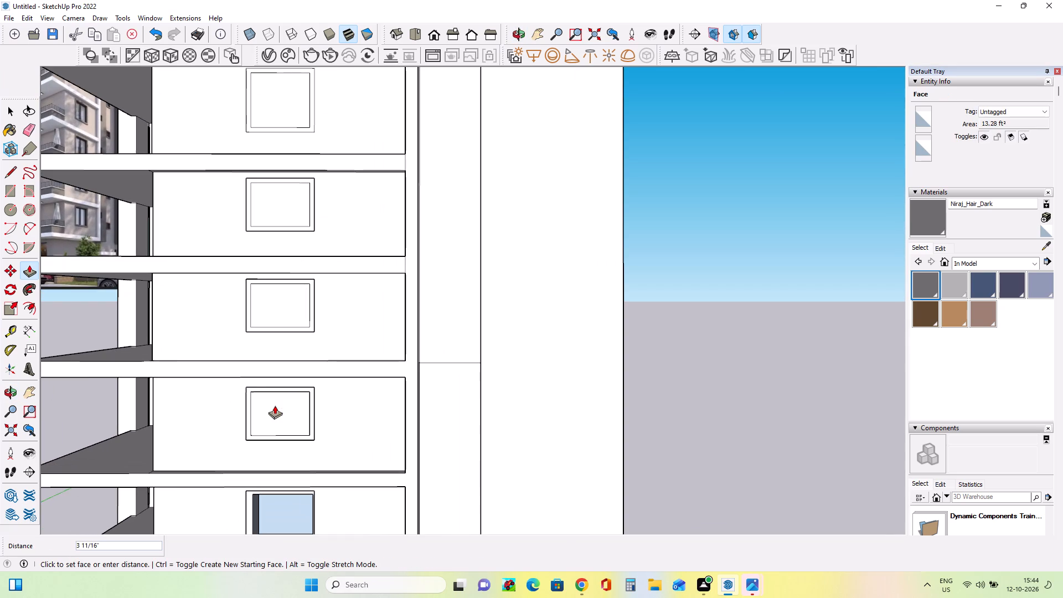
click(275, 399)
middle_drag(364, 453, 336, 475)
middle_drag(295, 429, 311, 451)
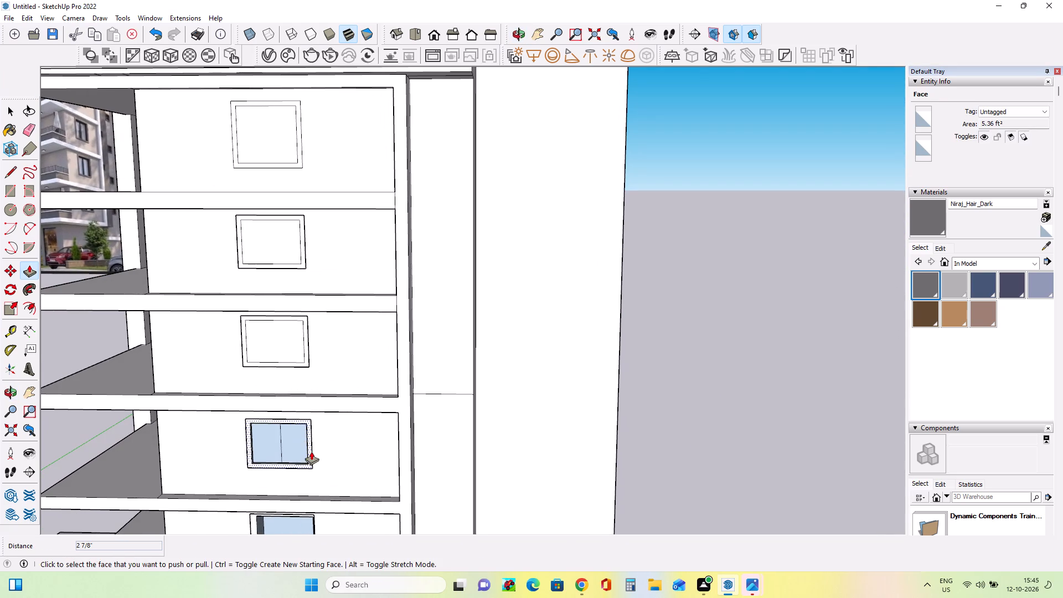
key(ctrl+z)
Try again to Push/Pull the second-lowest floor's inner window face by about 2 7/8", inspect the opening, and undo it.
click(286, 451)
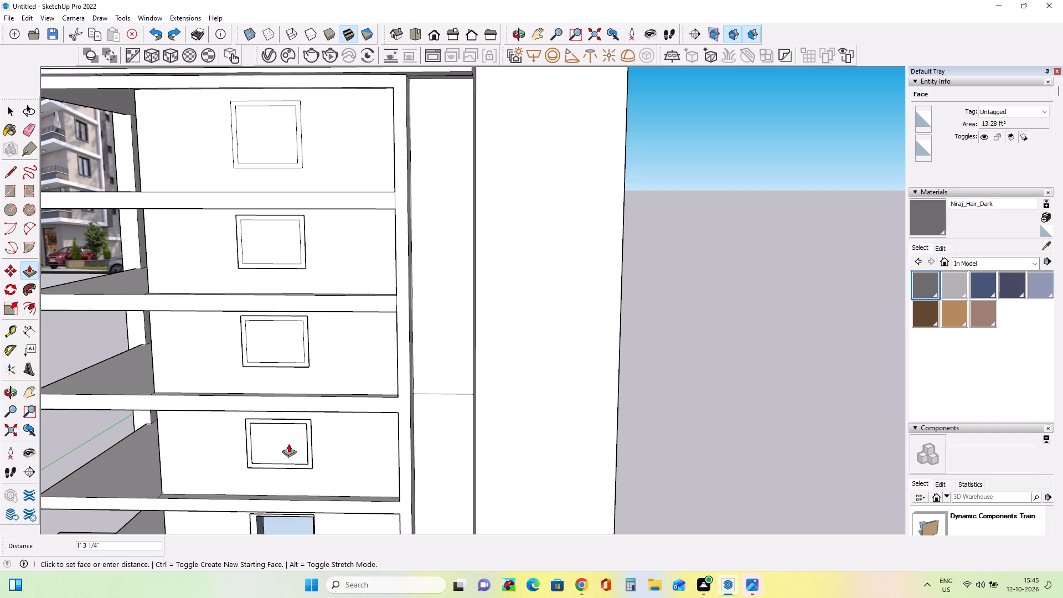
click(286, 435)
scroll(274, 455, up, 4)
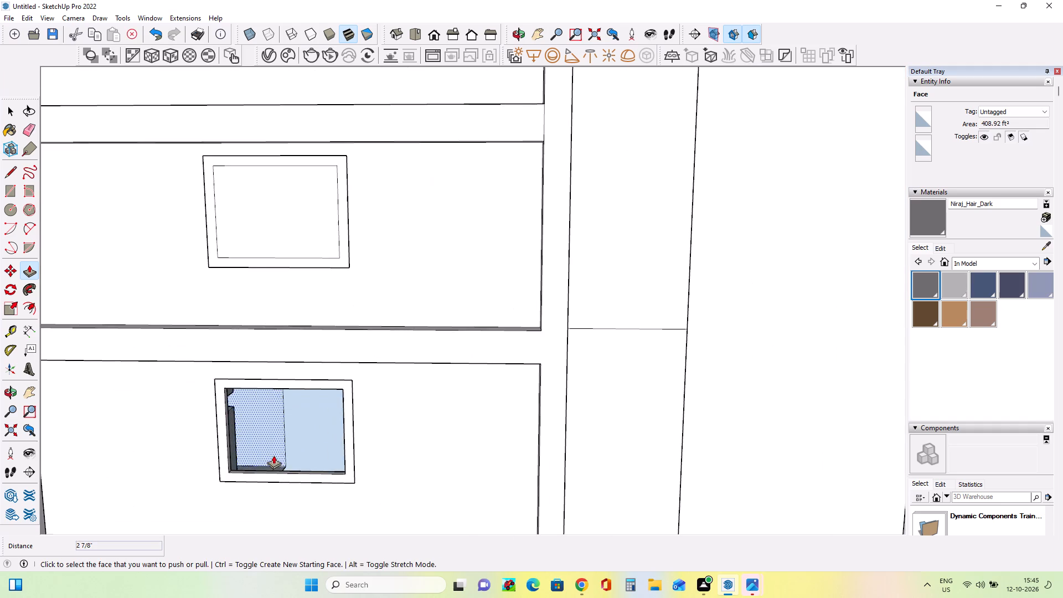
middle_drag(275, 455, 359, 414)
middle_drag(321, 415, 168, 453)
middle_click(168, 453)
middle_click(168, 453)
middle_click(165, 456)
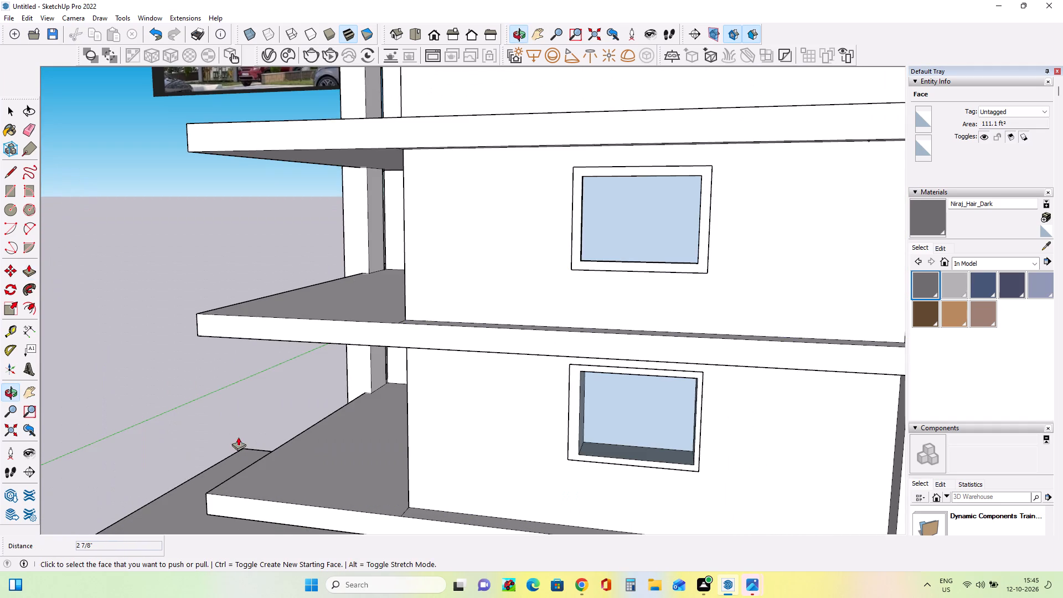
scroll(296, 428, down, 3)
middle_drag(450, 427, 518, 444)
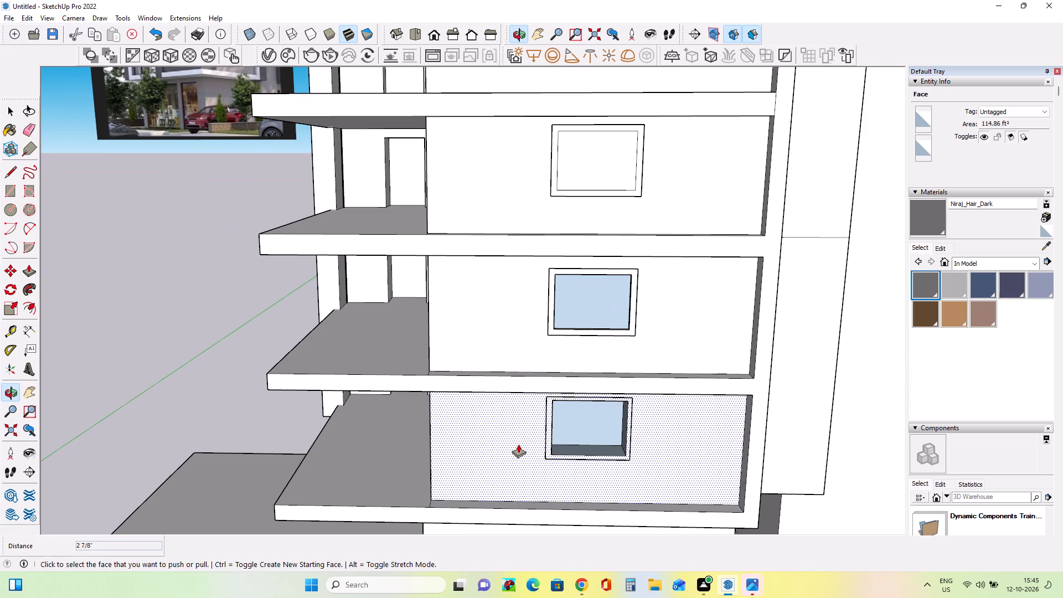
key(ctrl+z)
Push/Pull the second-lowest floor's inner window face about 1' 9 3/4", and adjust its depth by about 5 7/8" to leave a recess.
middle_drag(642, 386, 537, 403)
scroll(536, 403, down, 1)
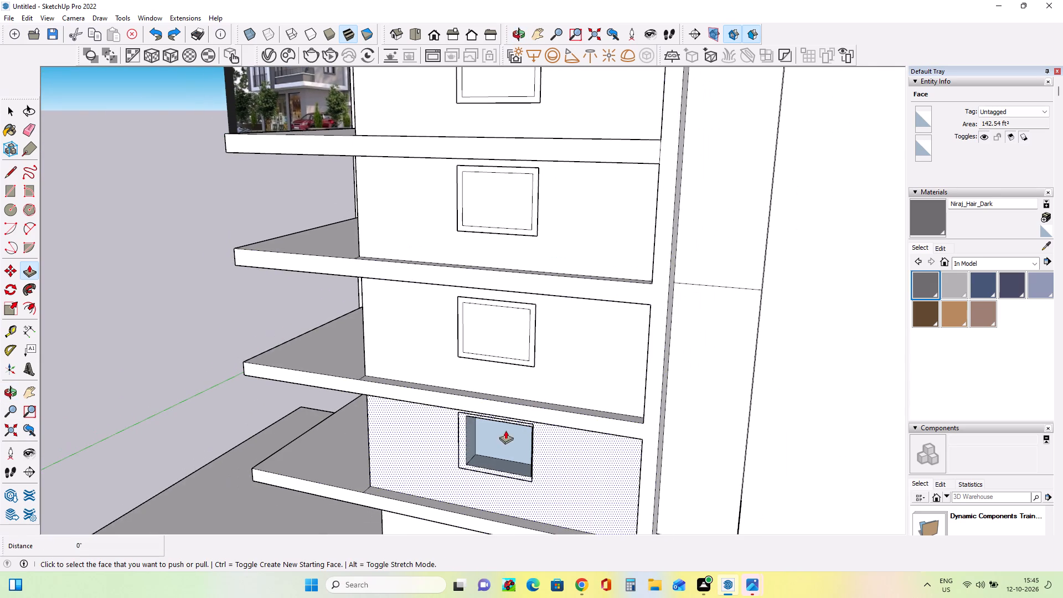
middle_drag(506, 458, 568, 470)
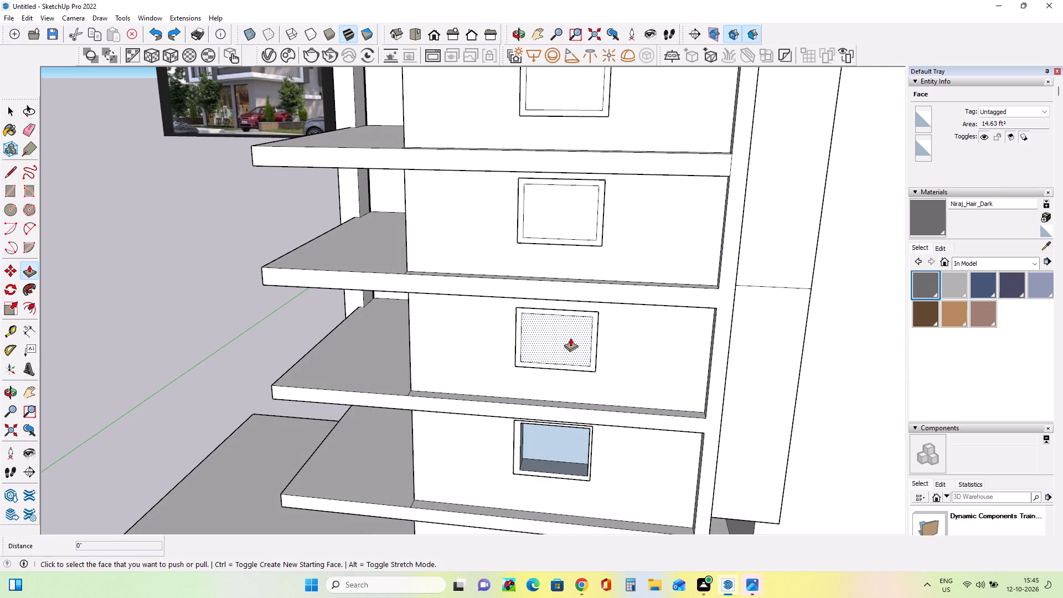
click(570, 338)
click(570, 328)
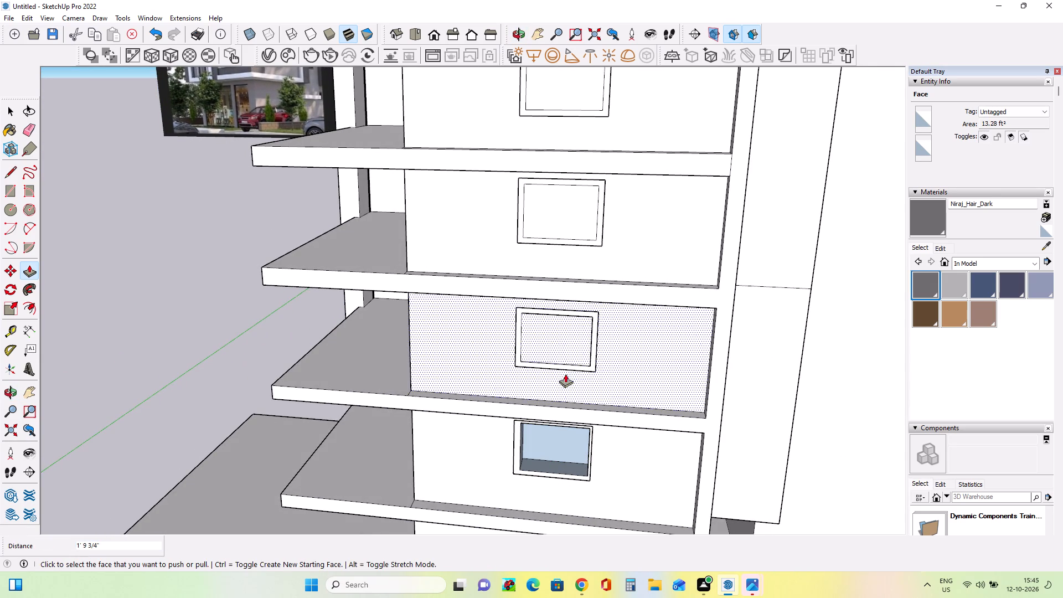
click(566, 341)
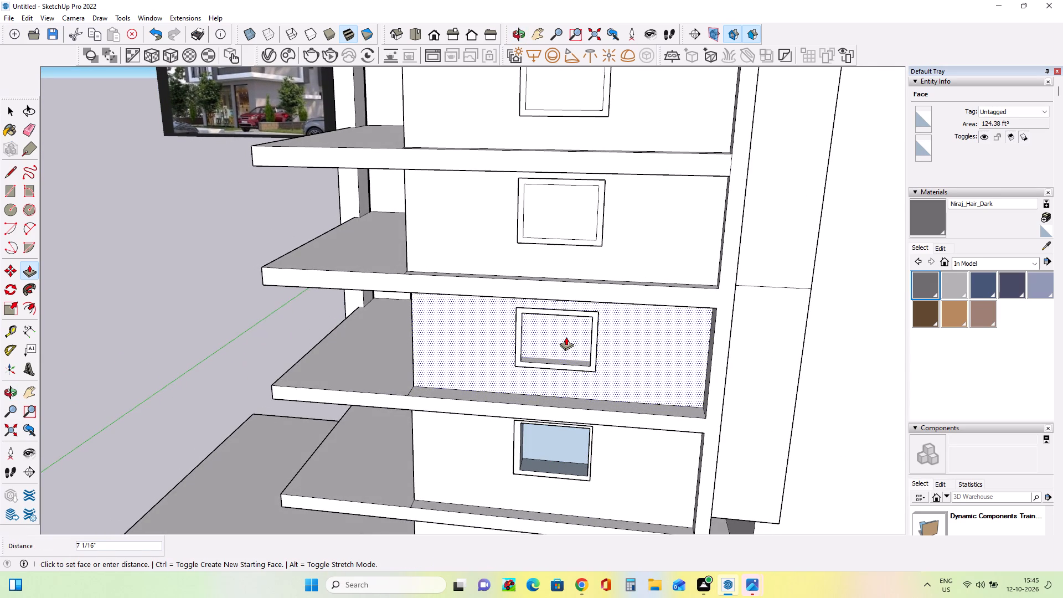
key(Escape)
scroll(564, 344, up, 8)
click(560, 343)
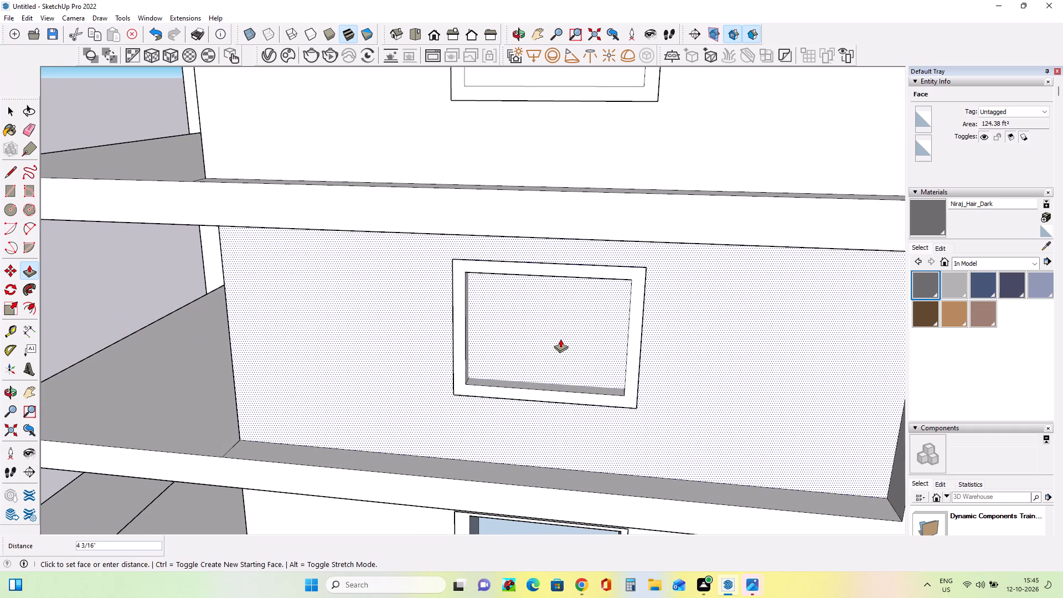
key(Escape)
click(560, 339)
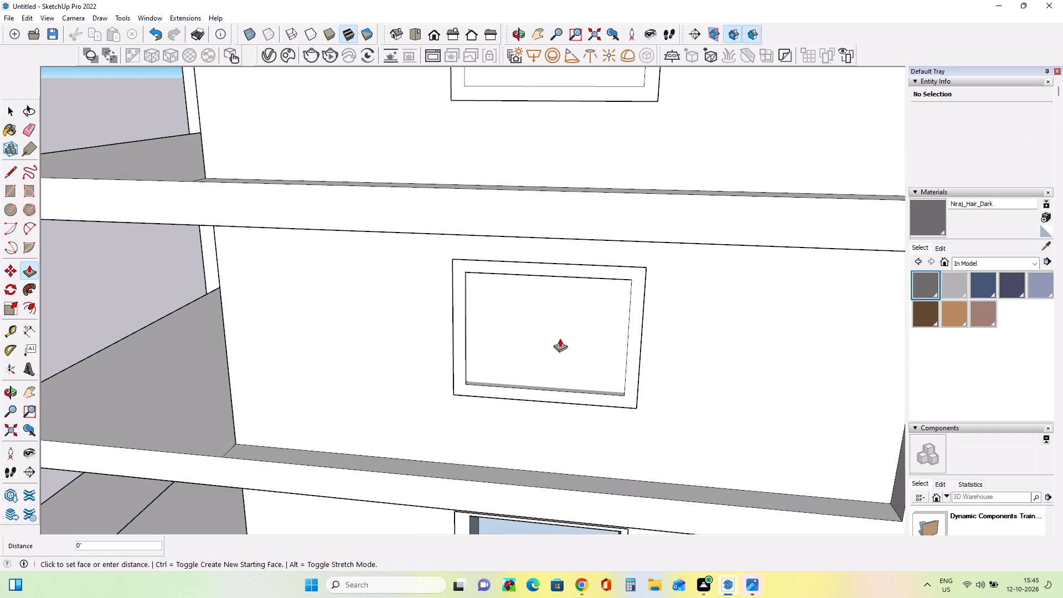
click(561, 333)
scroll(507, 378, down, 9)
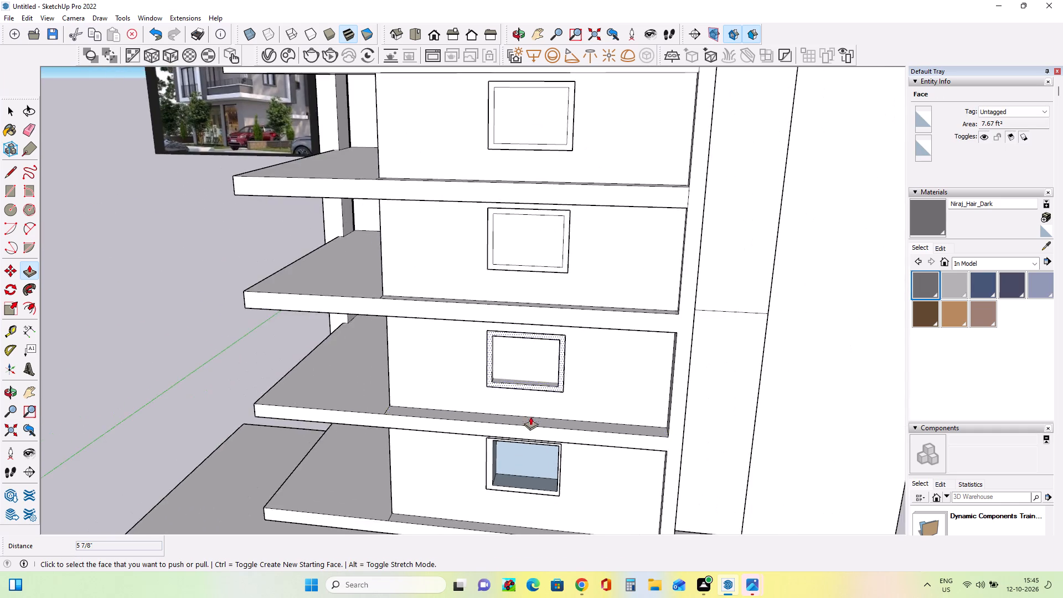
Push/Pull the inner window face on the middle balcony floor by about 15/16".
middle_drag(562, 408, 698, 338)
scroll(698, 338, up, 1)
middle_drag(696, 358, 502, 399)
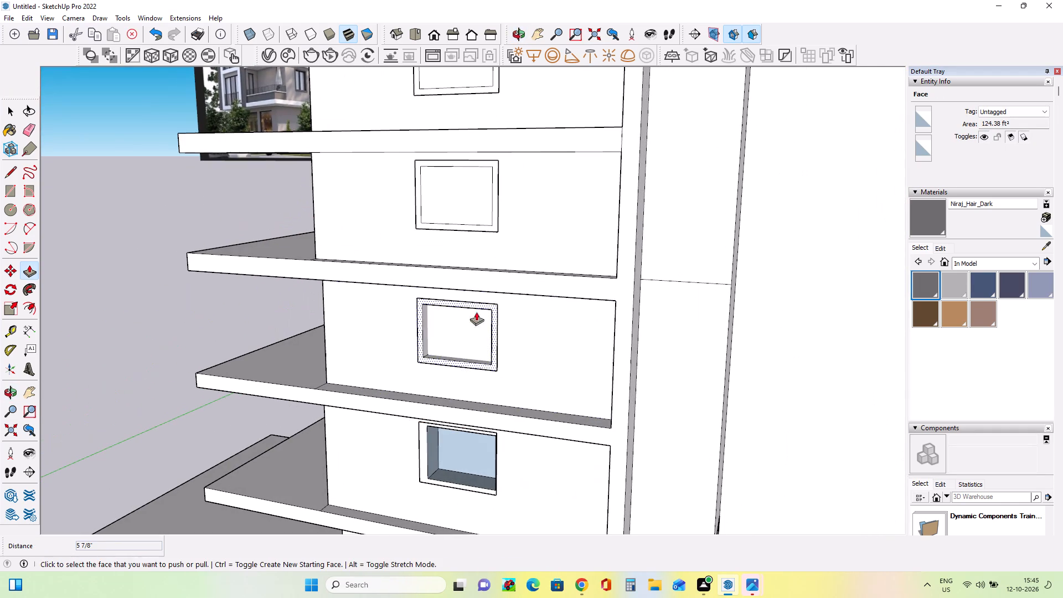
click(474, 206)
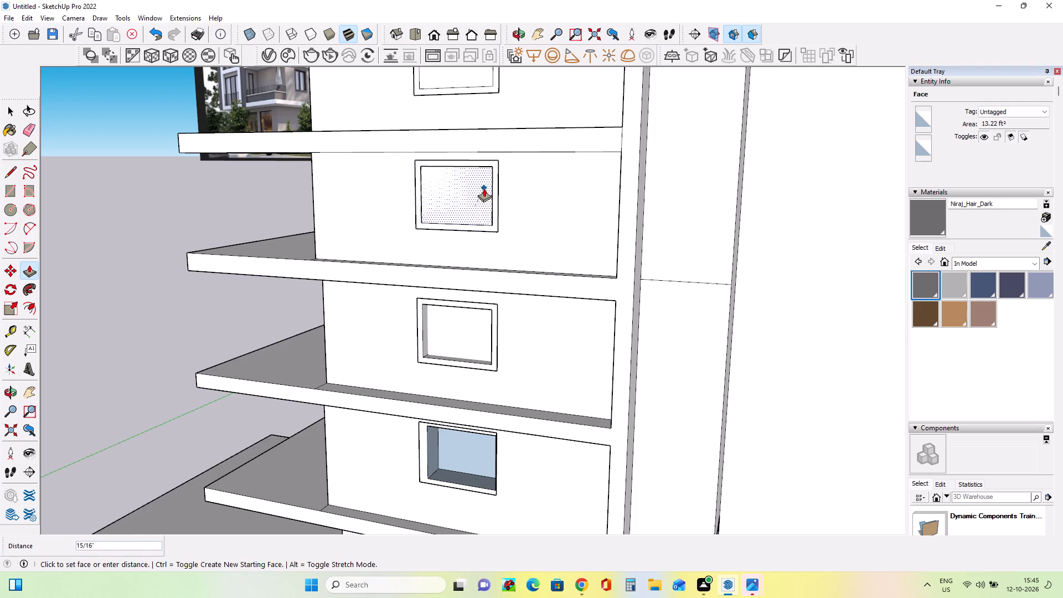
click(484, 188)
Examine the middle floor's window opening, the lower windows and the whole side facade beside the reference photo.
middle_drag(466, 194, 467, 281)
middle_drag(464, 307, 499, 247)
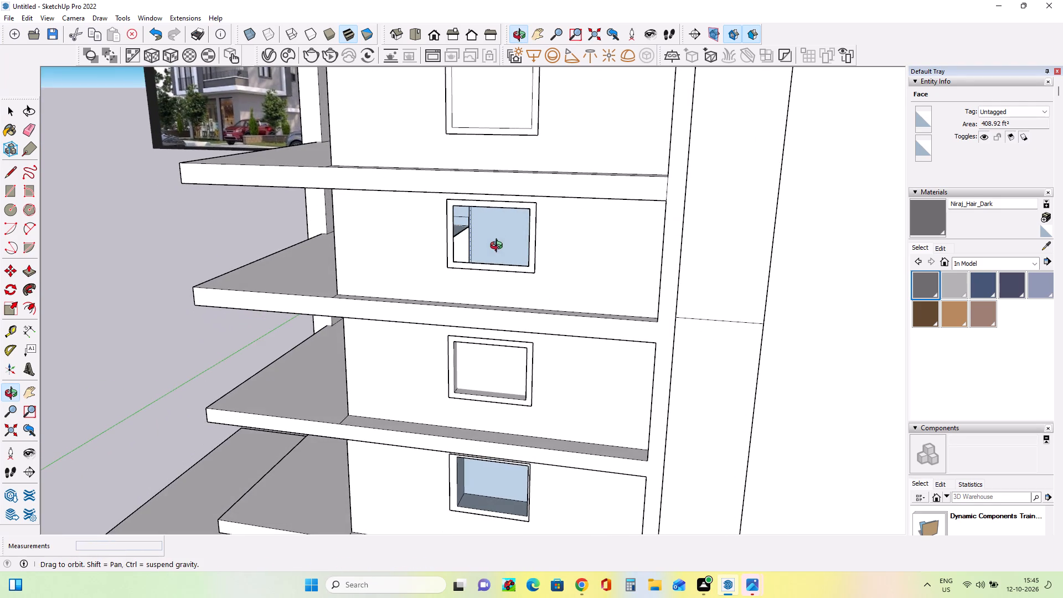
middle_drag(499, 247, 499, 246)
middle_drag(501, 246, 518, 235)
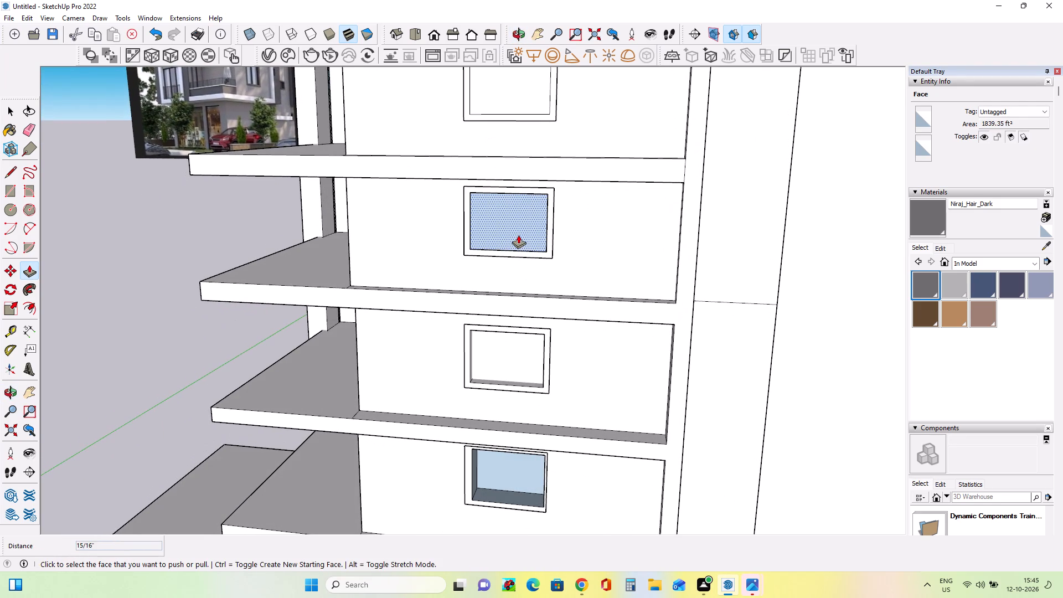
scroll(517, 235, down, 12)
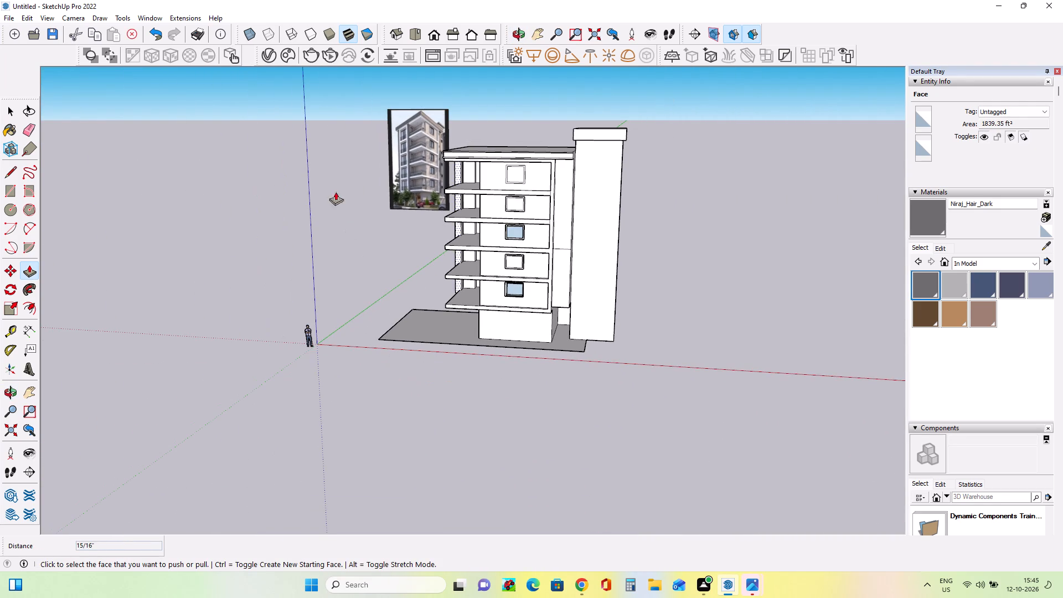
middle_drag(619, 287, 643, 321)
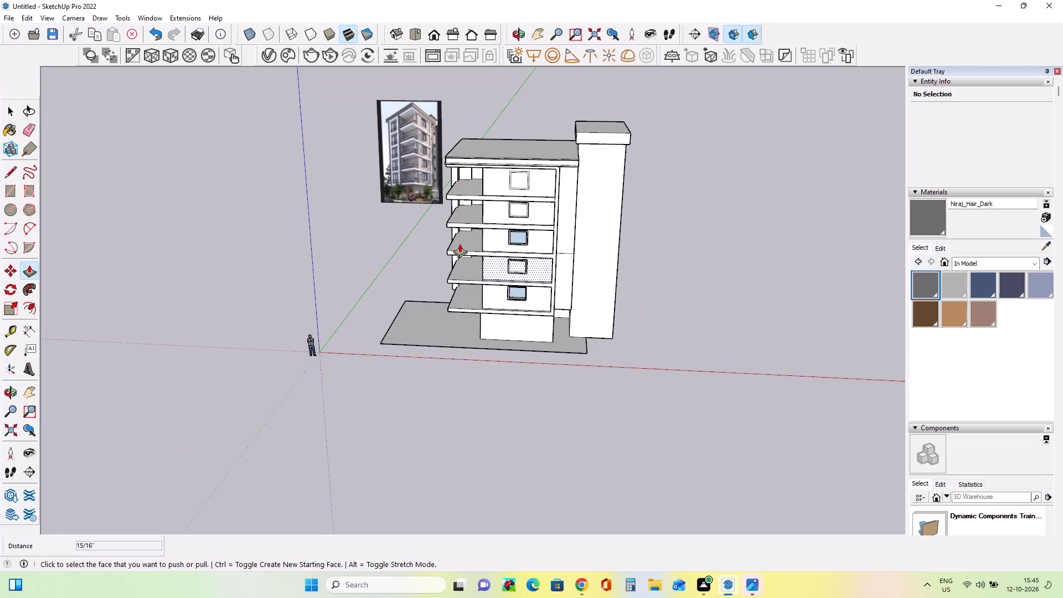
scroll(461, 244, up, 2)
scroll(461, 244, down, 1)
scroll(461, 244, up, 10)
middle_drag(548, 348, 552, 311)
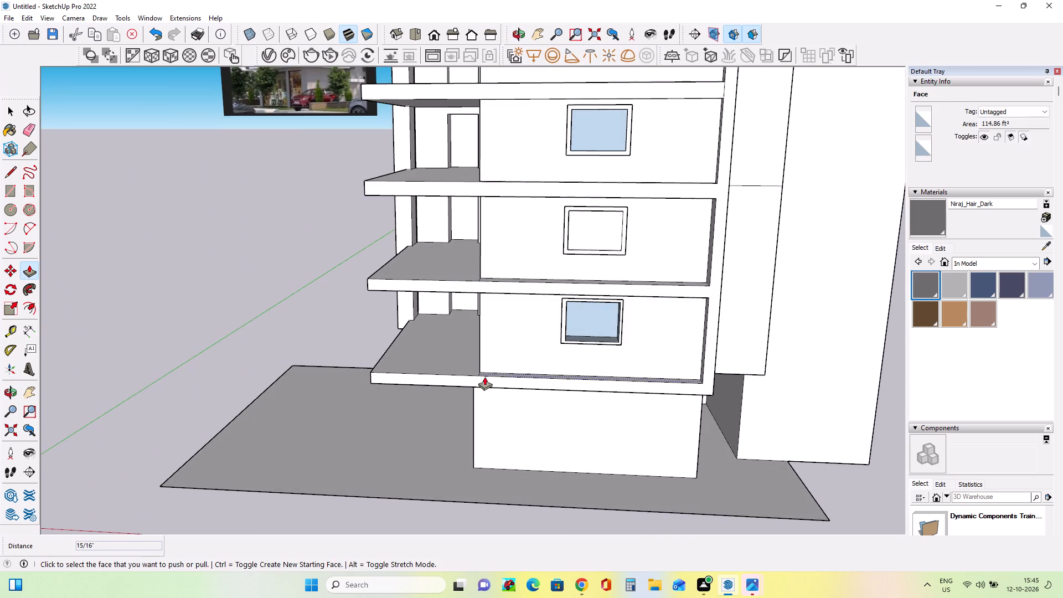
scroll(483, 366, down, 13)
middle_drag(525, 322, 546, 286)
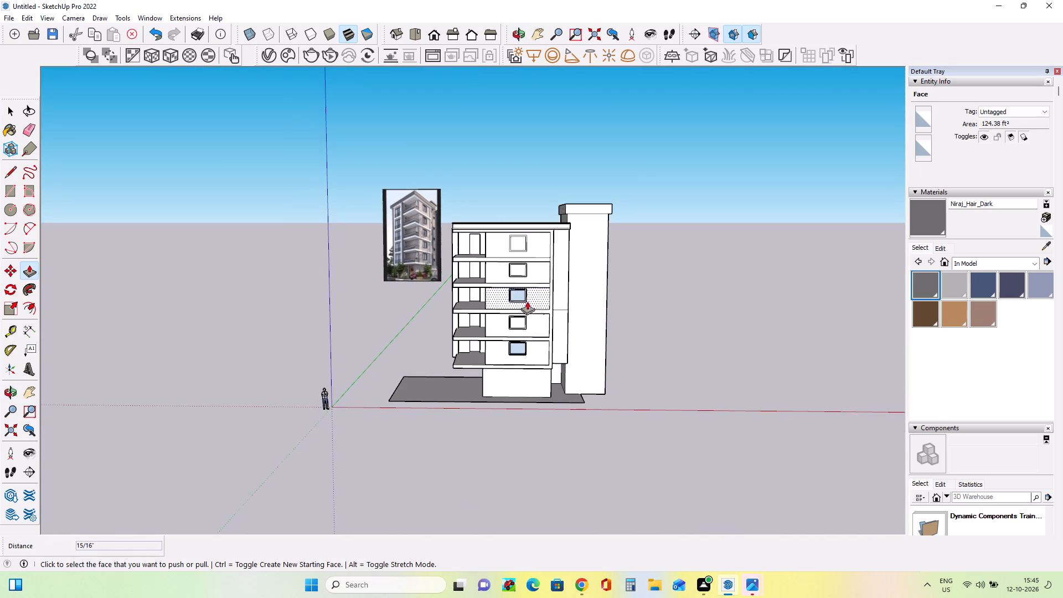
scroll(502, 319, up, 3)
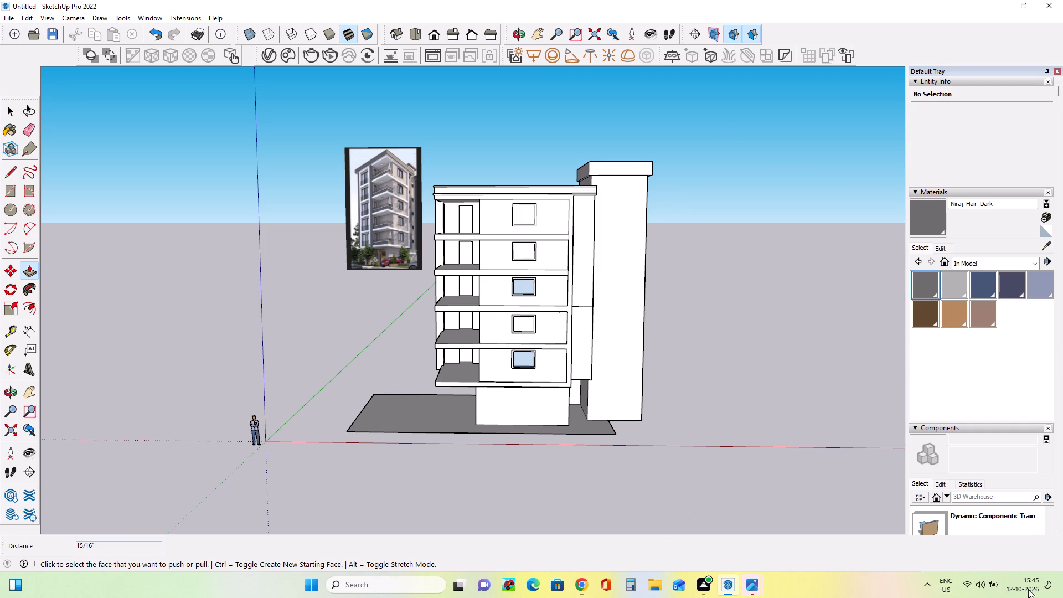
Switch to Chrome and open the 3D Warehouse website from the existing "3d warehouse" search results.
click(590, 586)
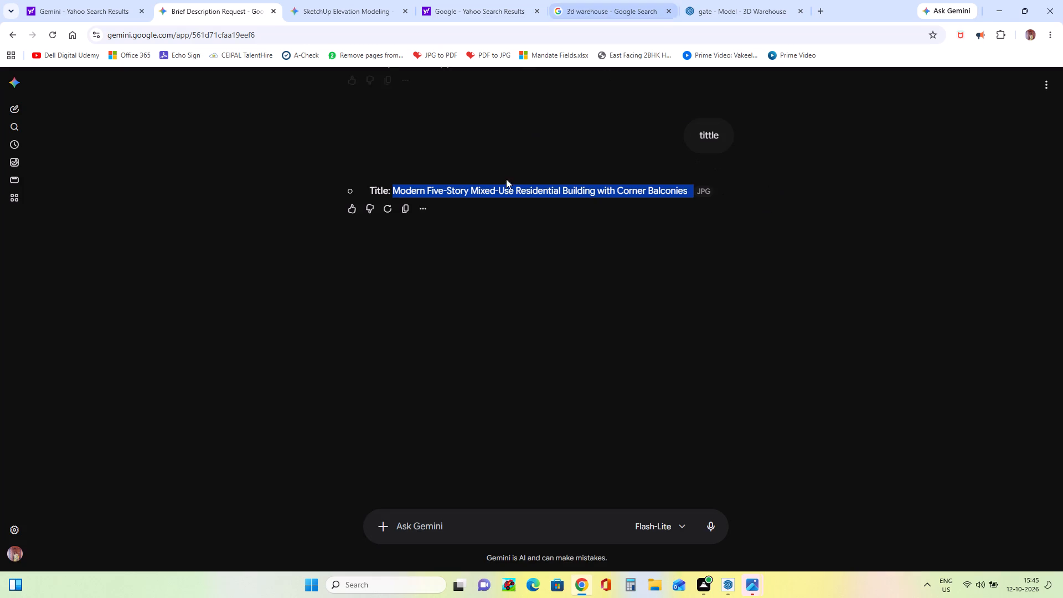
click(345, 14)
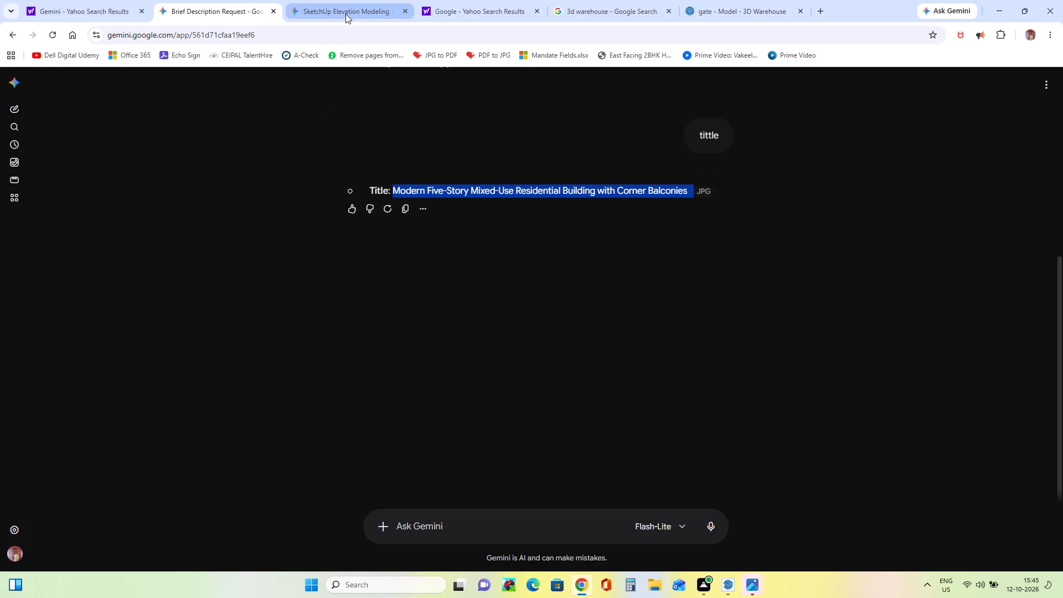
click(72, 6)
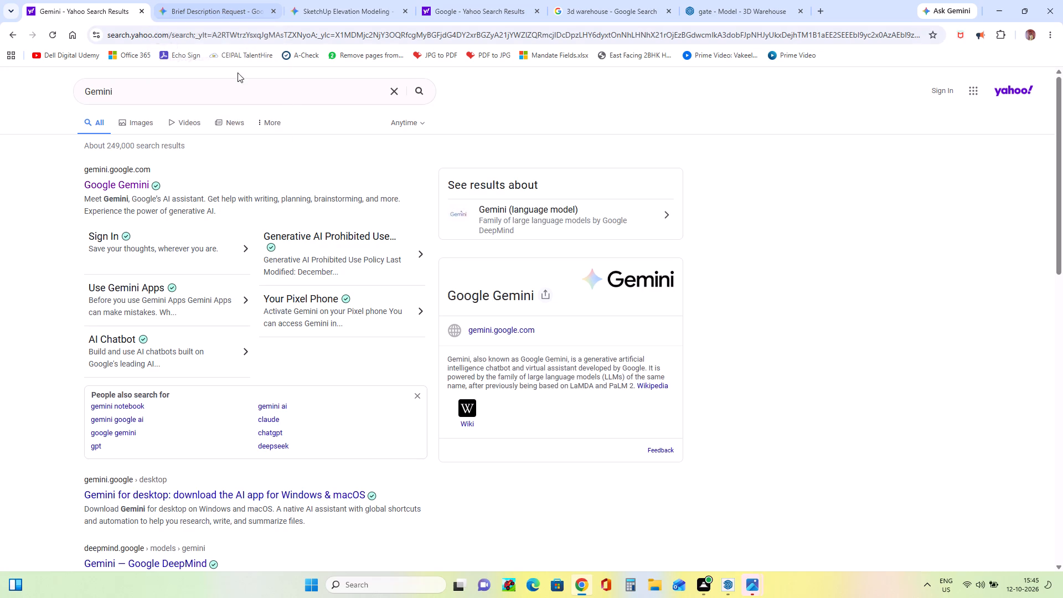
click(621, 3)
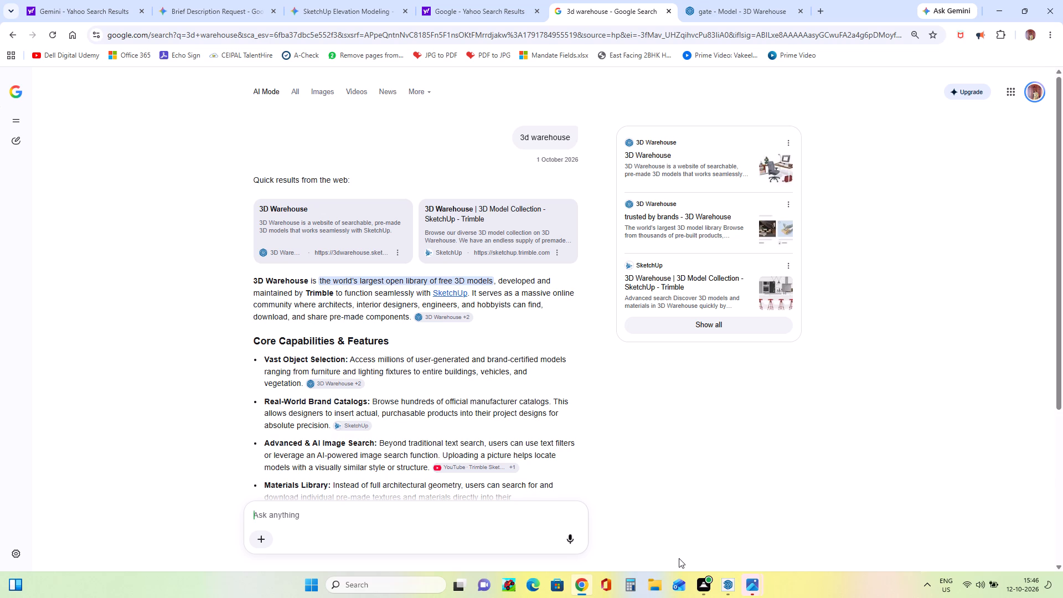
scroll(679, 558, up, 1)
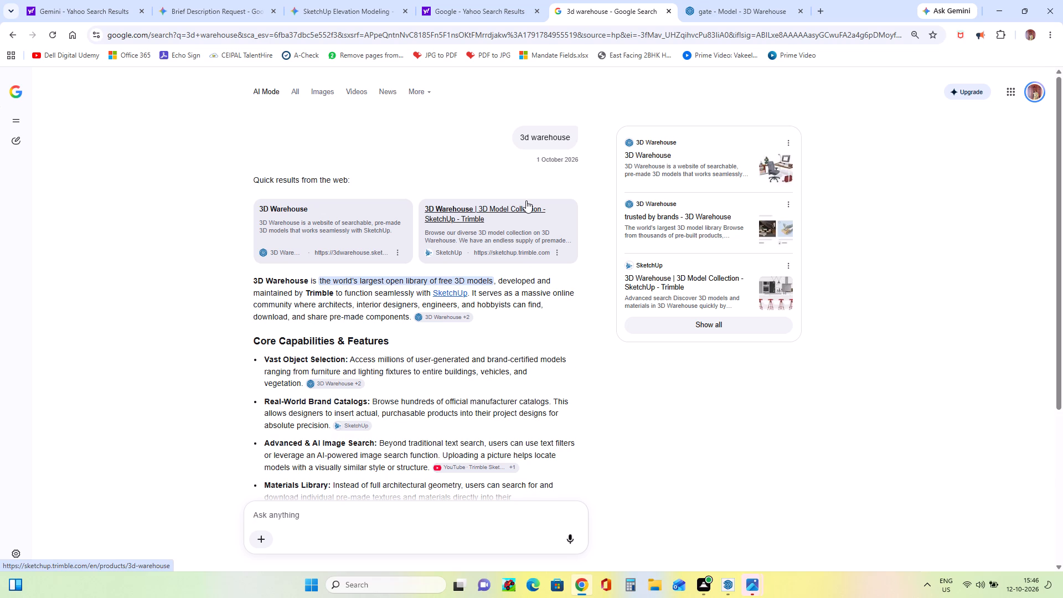
scroll(527, 200, up, 1)
click(297, 207)
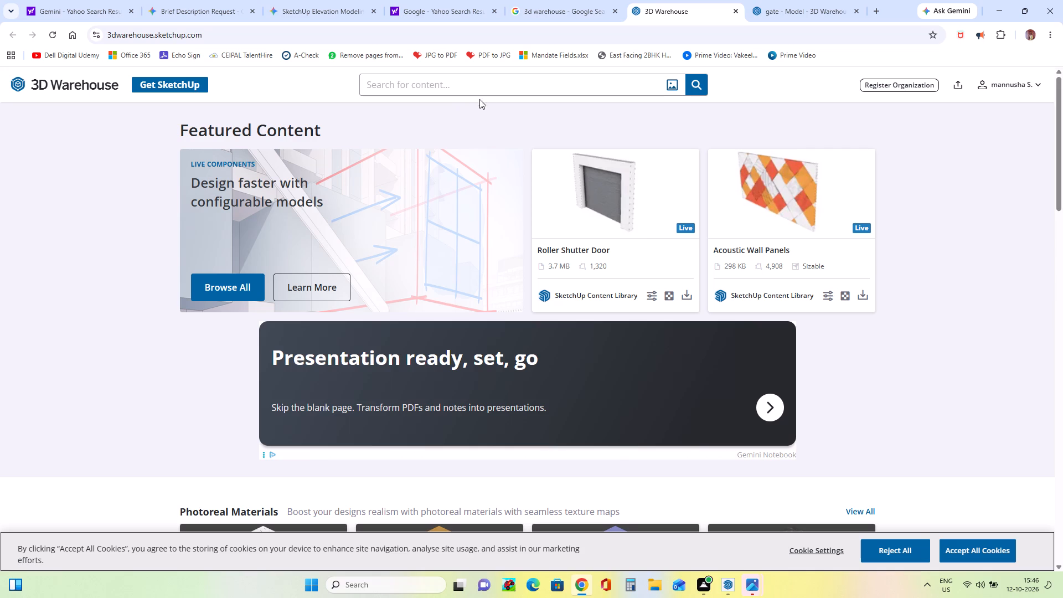
Search 3D Warehouse for "window" models.
click(487, 86)
key(e)
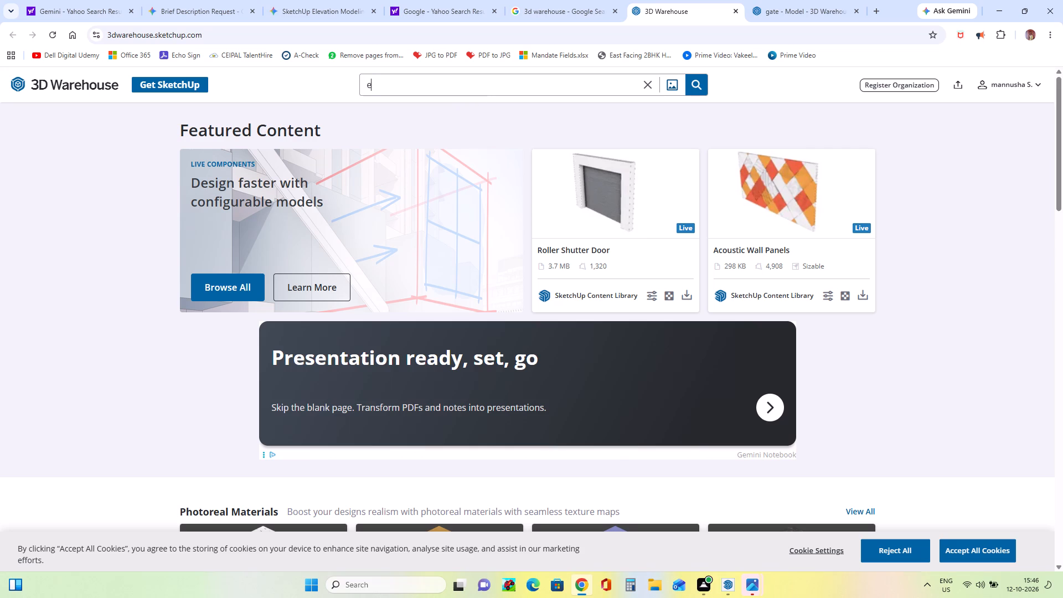
key(BackSpace)
text(window)
key(Return)
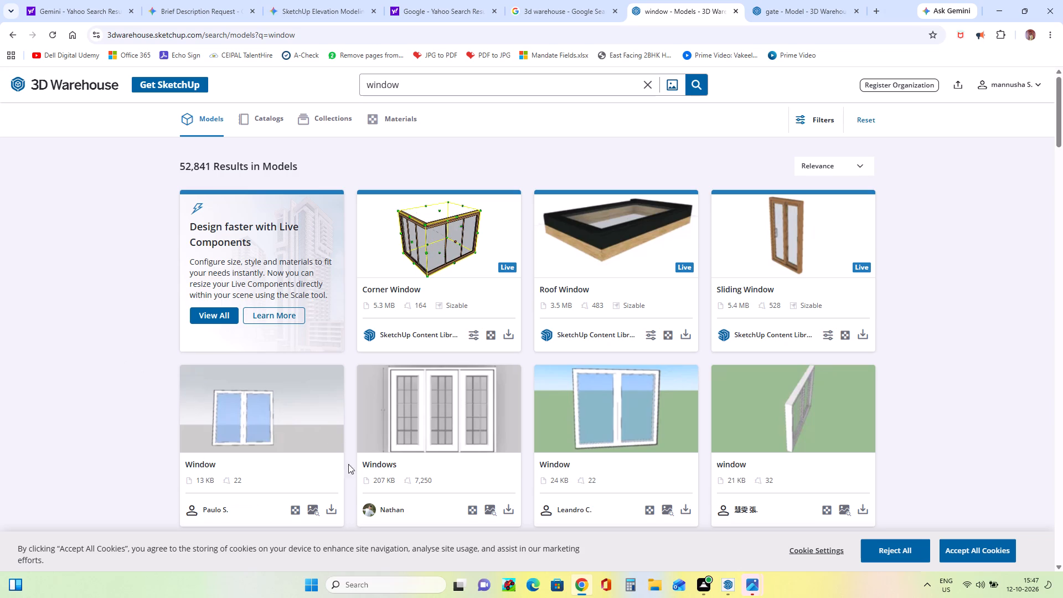
Open the white-framed two-pane "window" model shown at an angle on a green background and download it.
scroll(508, 501, down, 2)
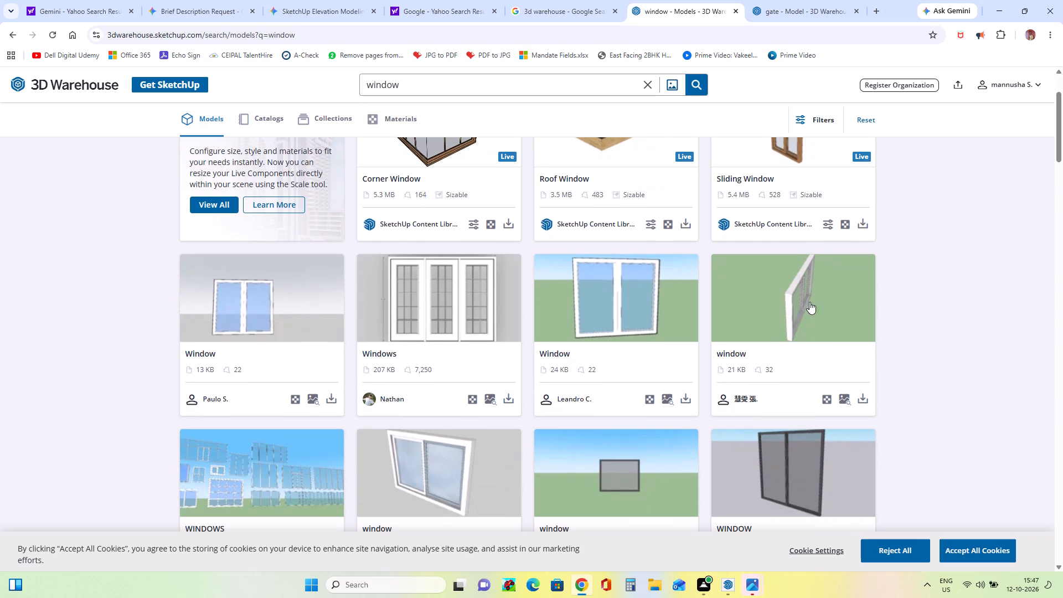
click(793, 336)
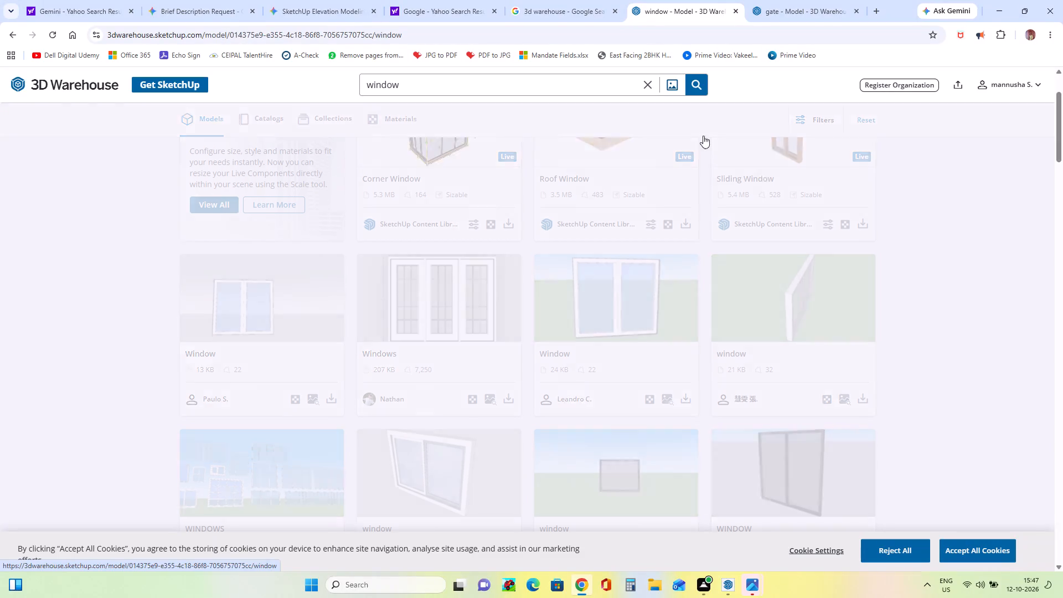
scroll(448, 379, down, 3)
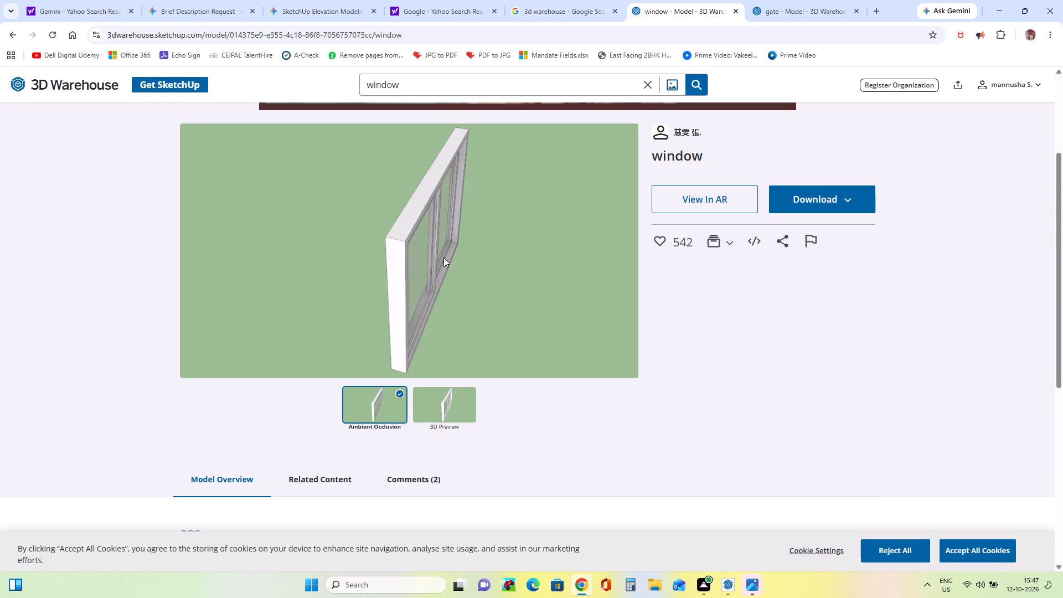
click(842, 200)
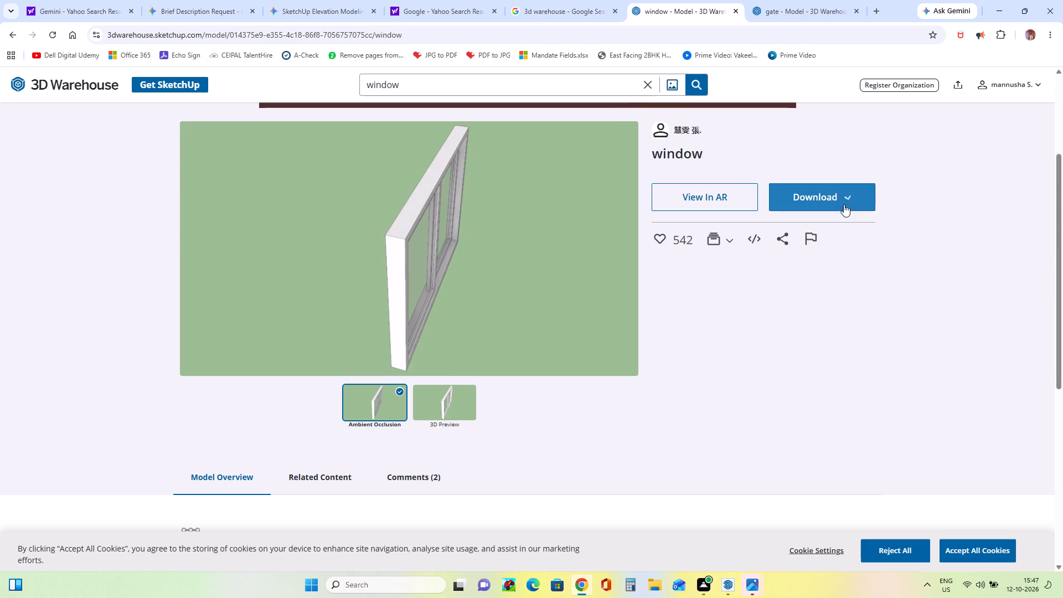
click(831, 229)
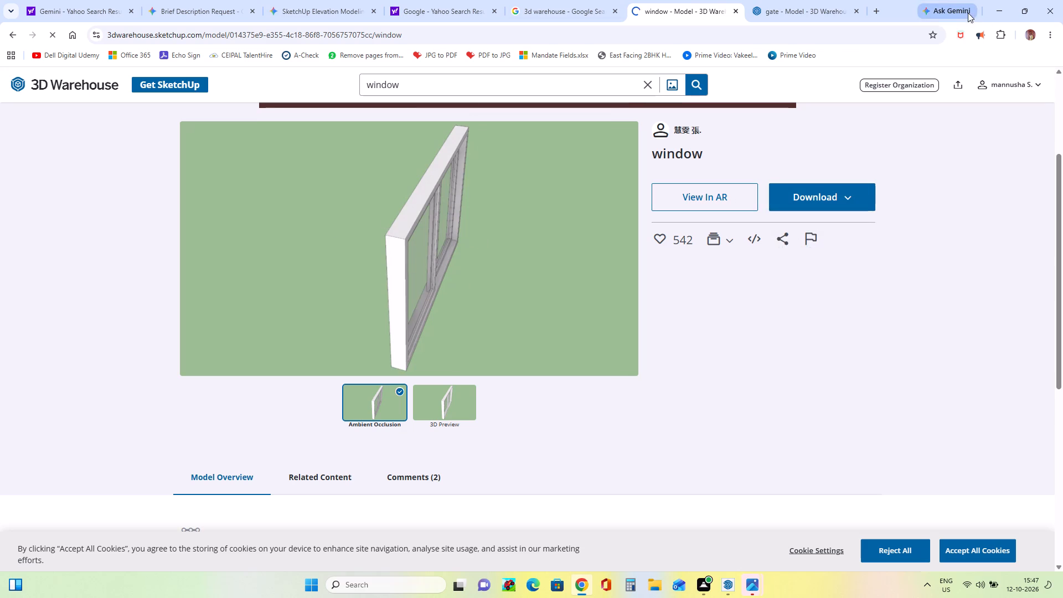
Switch back to SketchUp, import Component_2 from the Downloads folder, and place it in the open space beside the tall tower.
click(1000, 14)
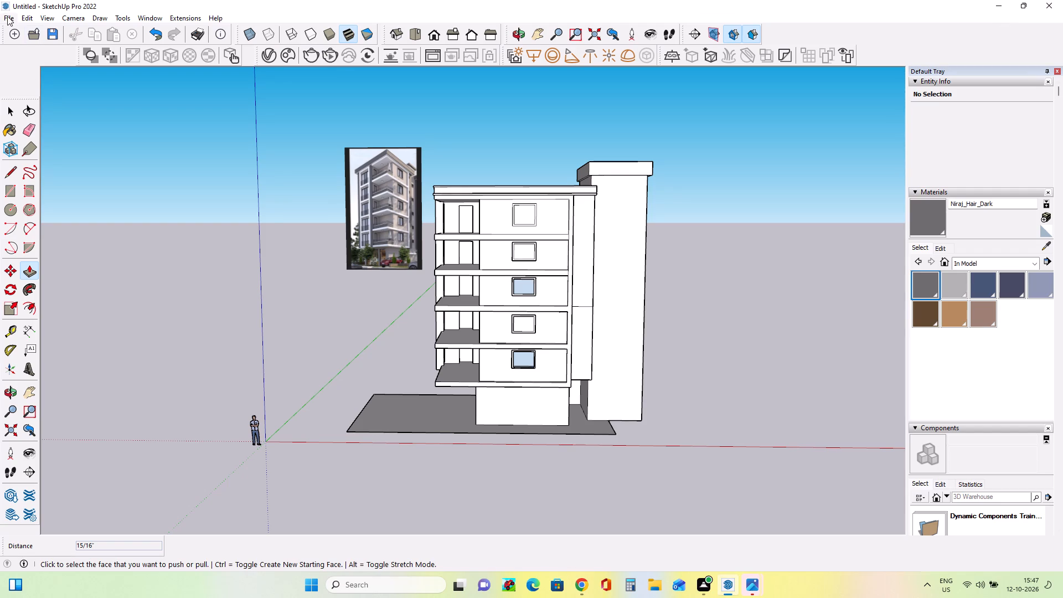
click(7, 17)
click(78, 212)
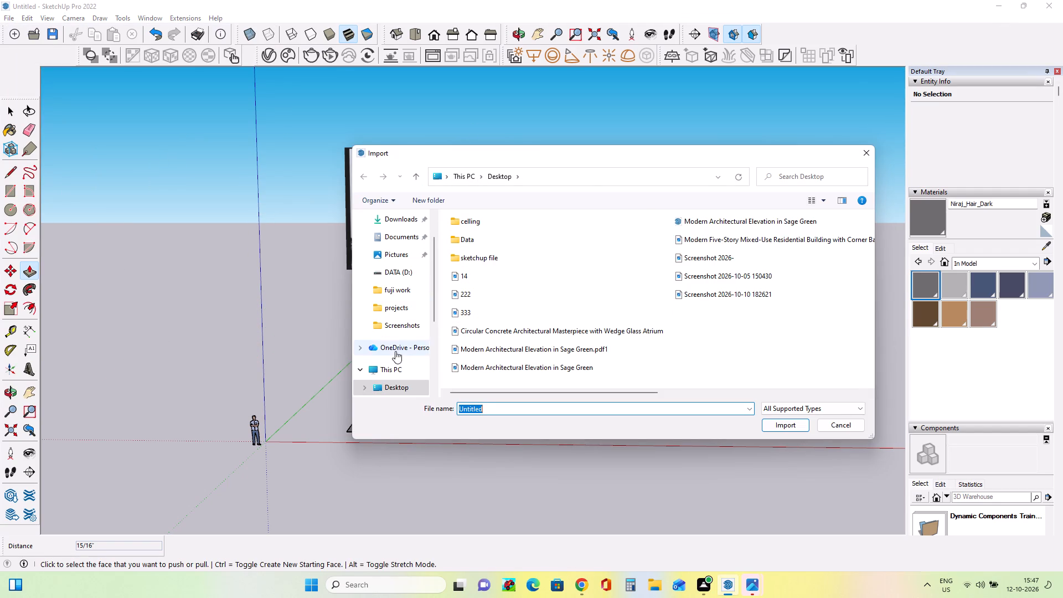
scroll(401, 396, down, 5)
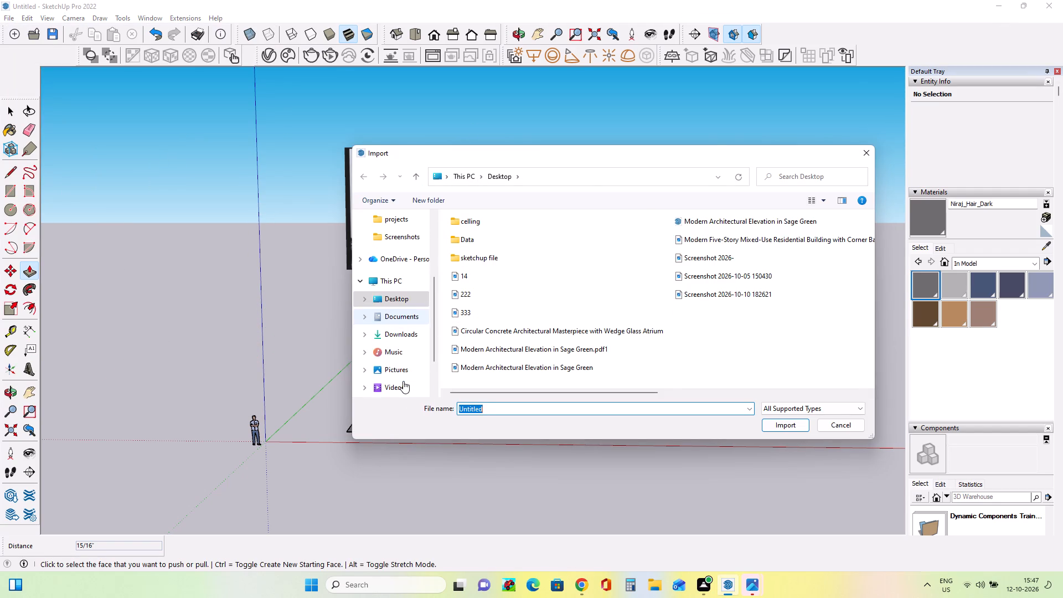
click(403, 334)
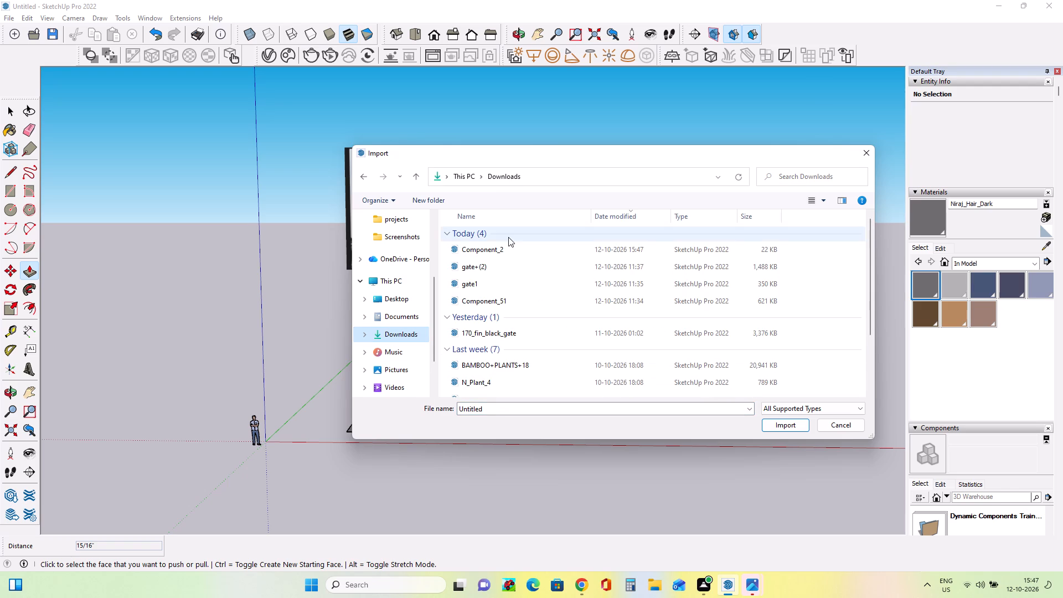
click(508, 248)
click(777, 425)
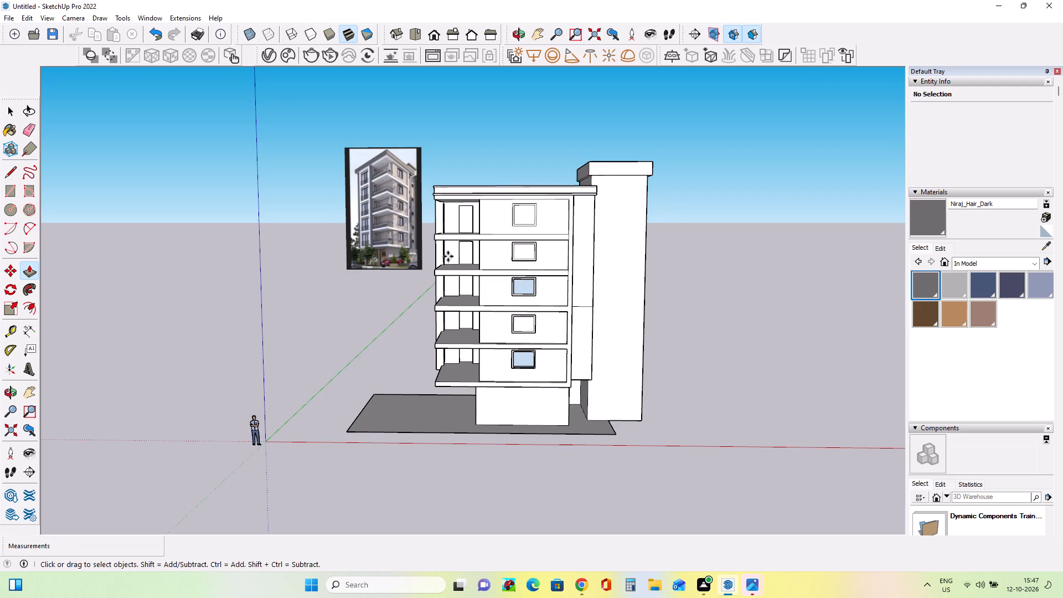
click(680, 281)
Open the imported window component for editing and paint its outer frame group with Niraj_Hair_Dark.
scroll(702, 279, up, 2)
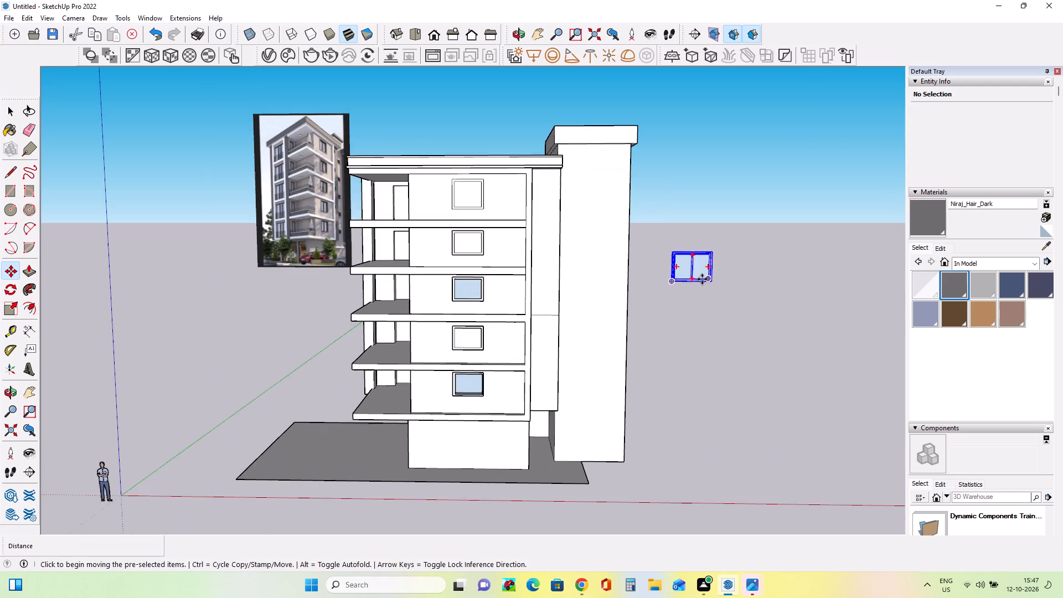
scroll(702, 279, up, 14)
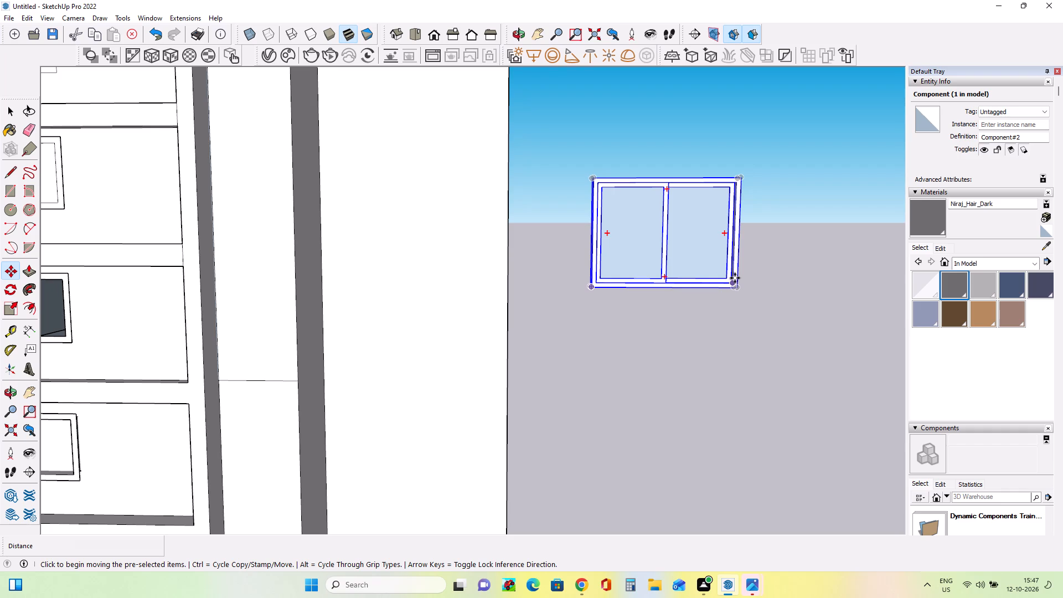
click(13, 111)
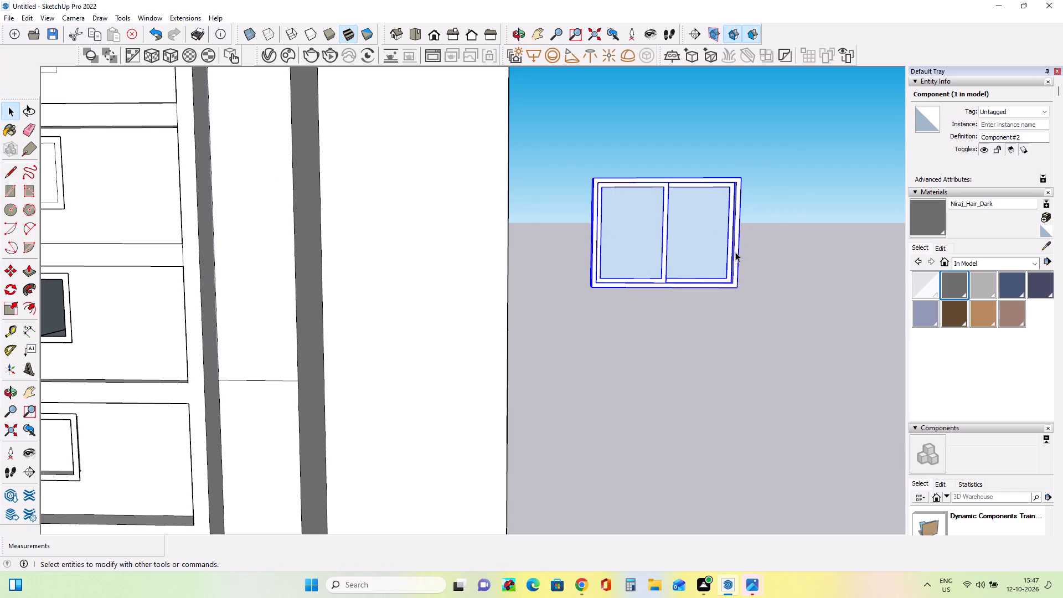
right_click(735, 252)
right_click(735, 252)
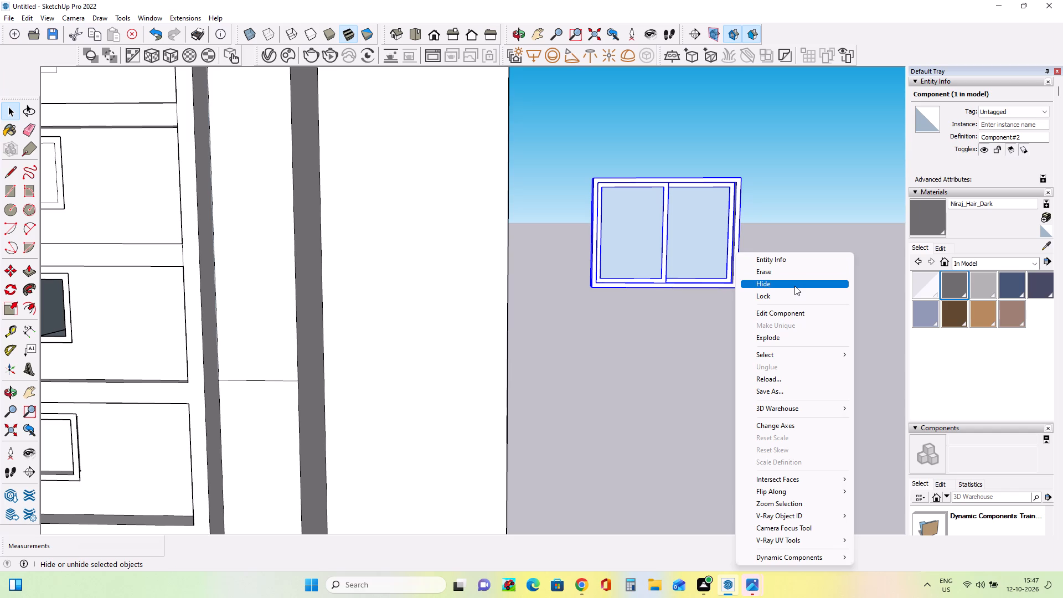
click(803, 313)
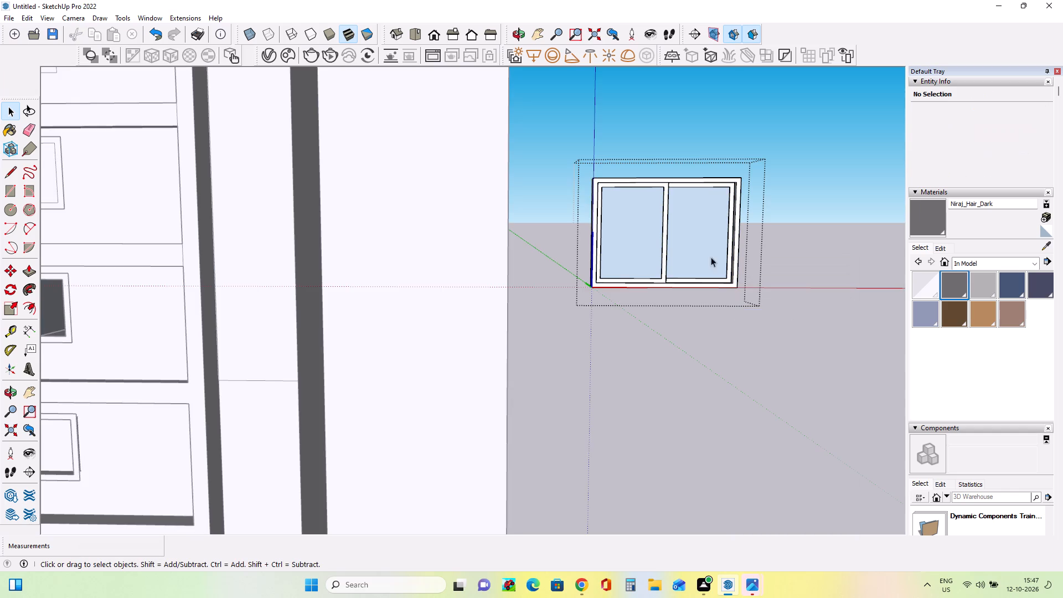
click(736, 228)
scroll(736, 235, up, 2)
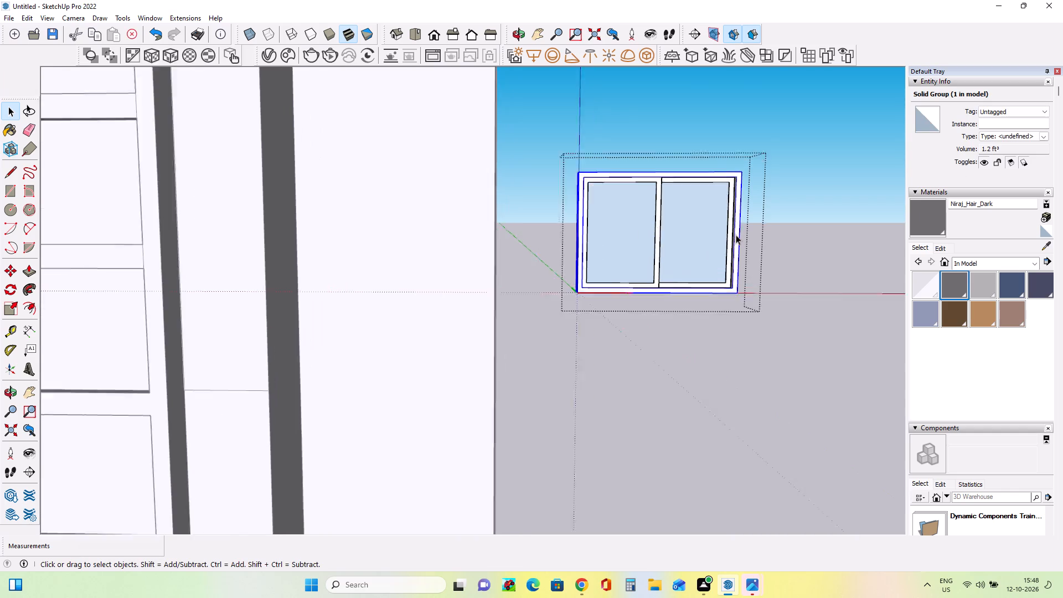
scroll(736, 235, up, 6)
click(947, 287)
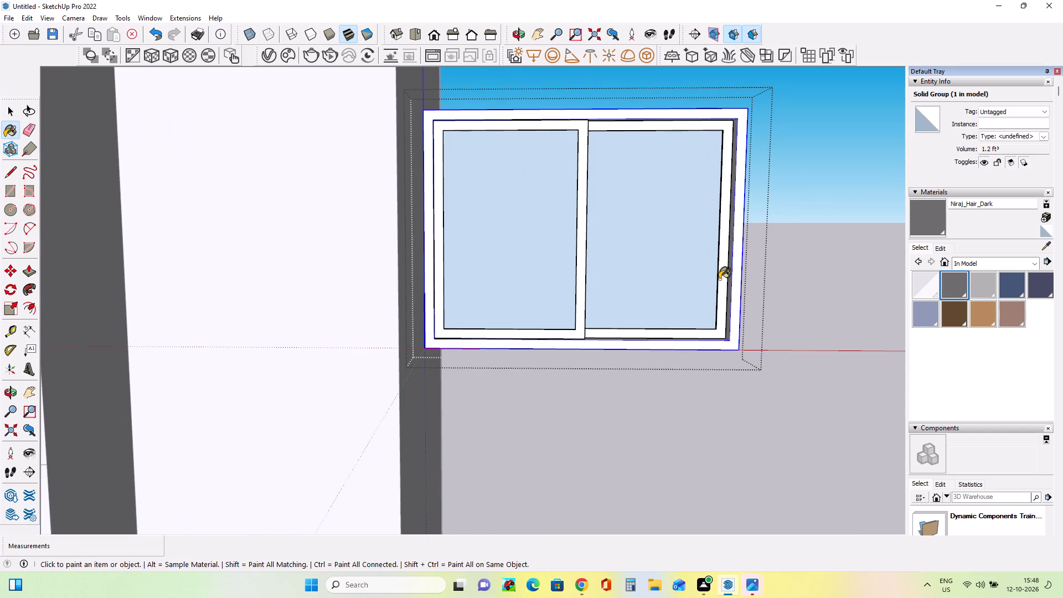
click(735, 282)
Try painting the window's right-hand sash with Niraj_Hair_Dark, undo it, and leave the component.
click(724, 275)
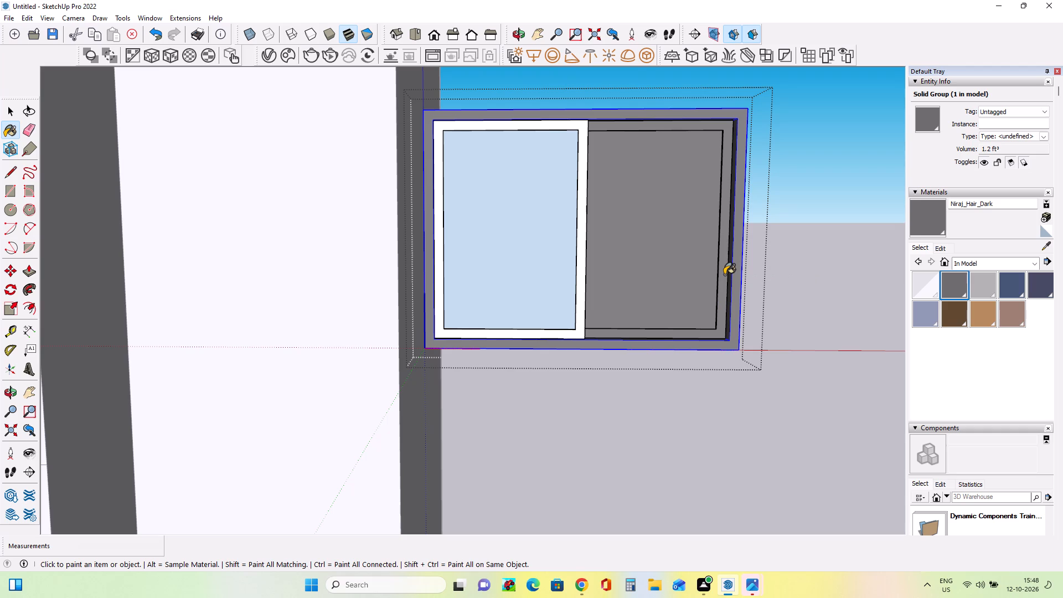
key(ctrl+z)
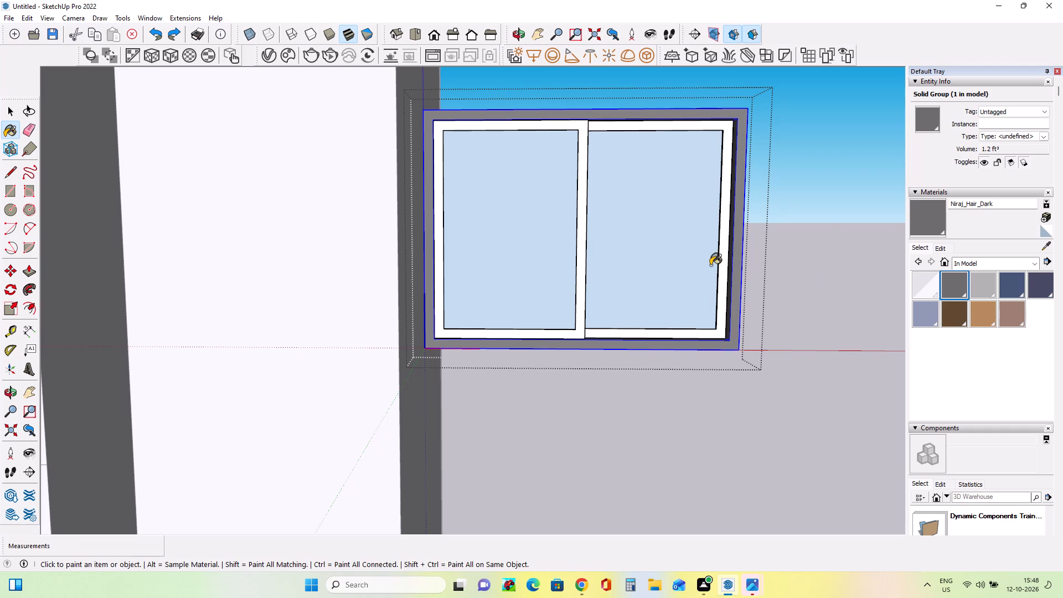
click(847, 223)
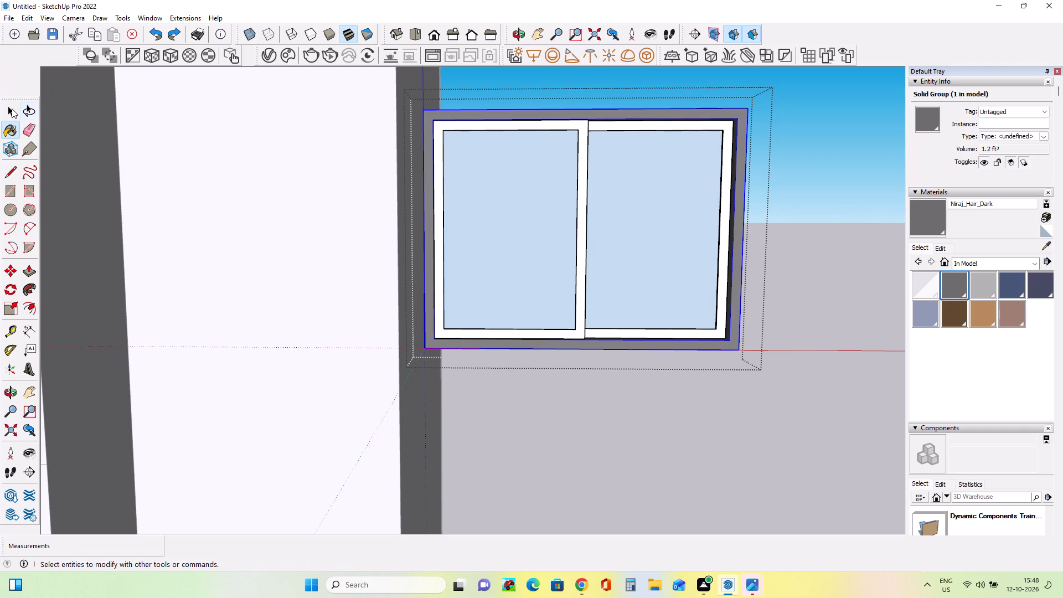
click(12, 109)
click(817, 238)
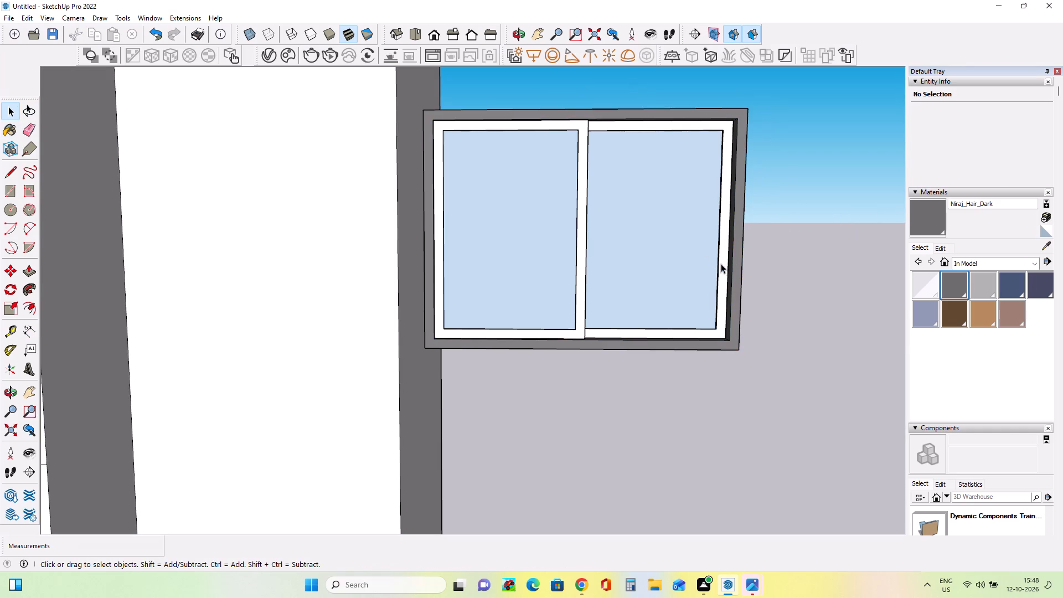
Reopen the window component for editing and paint its right-hand sash with Niraj_Hair_Dark.
click(724, 265)
right_click(721, 266)
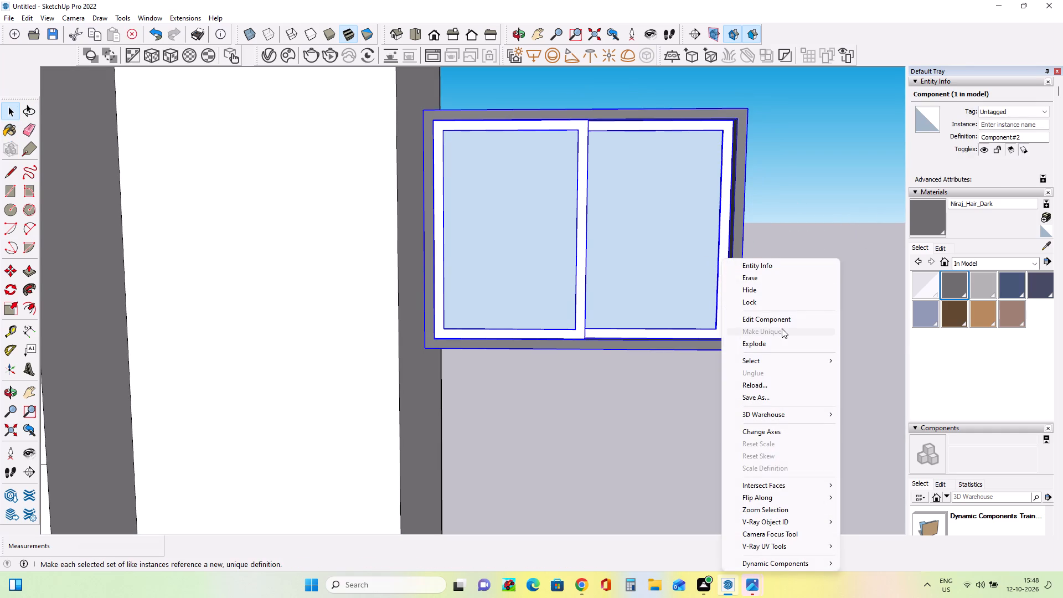
click(778, 318)
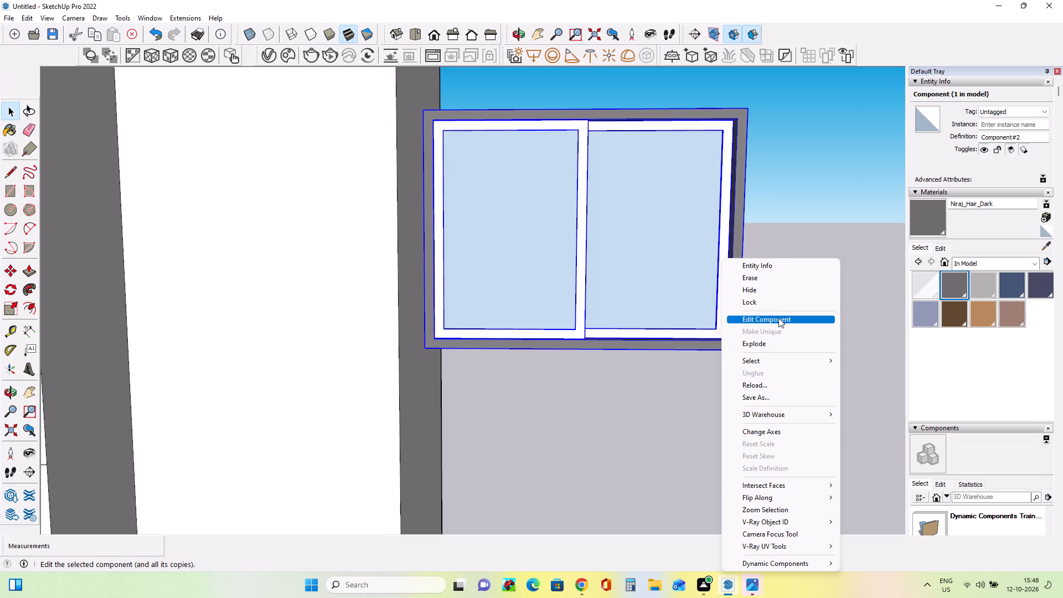
click(962, 287)
scroll(737, 283, up, 2)
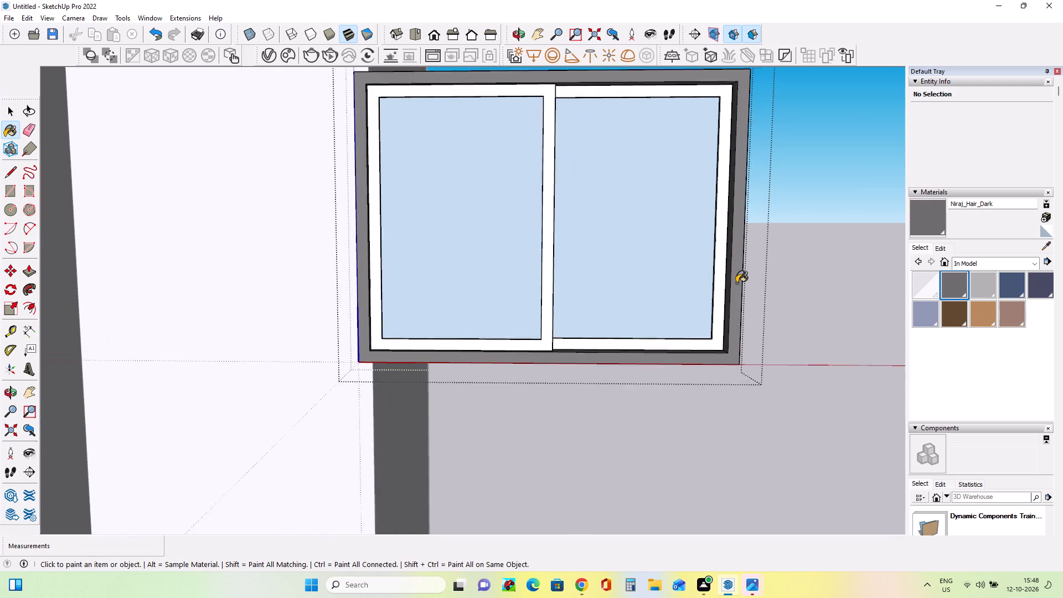
scroll(736, 283, up, 5)
click(713, 283)
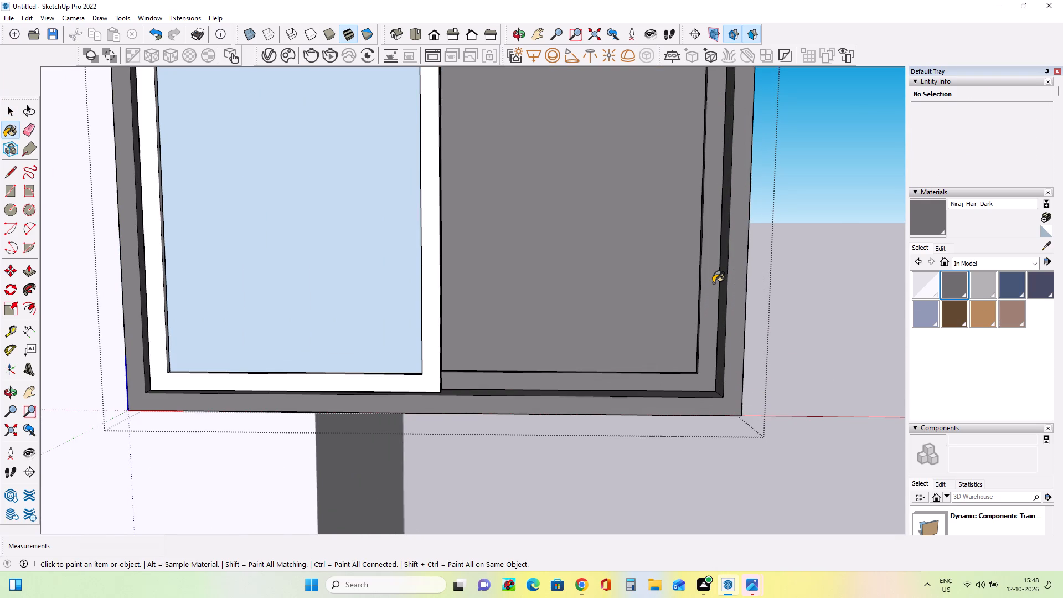
Paint the window's right-hand sash with the translucent CoolGray4 material.
click(920, 291)
click(600, 266)
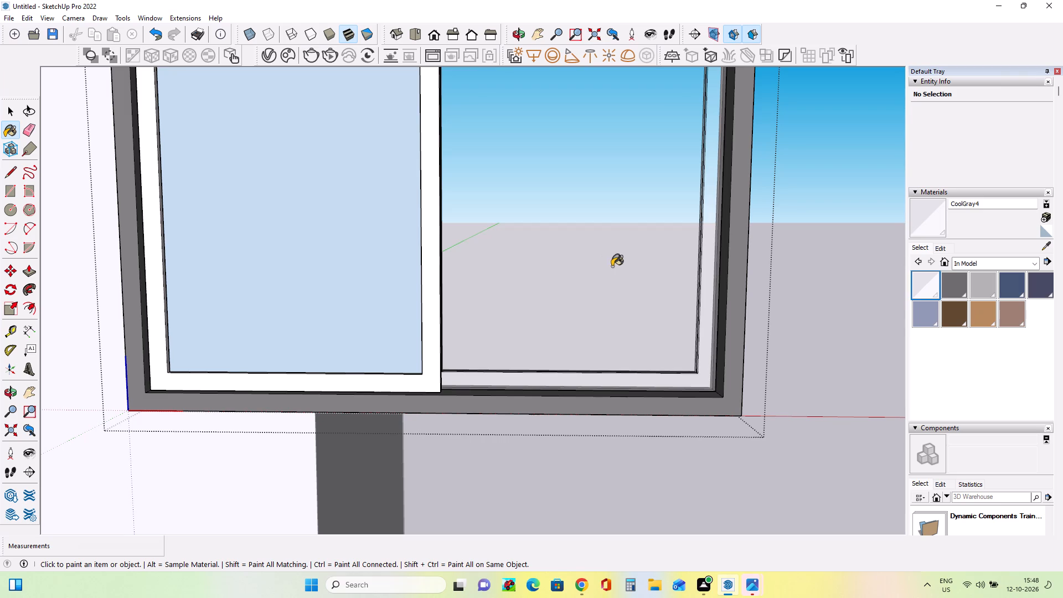
Undo the CoolGray4 paint on the window's right-hand sash, retry it, and undo back past the sash's Niraj_Hair_Dark paint.
scroll(670, 271, down, 7)
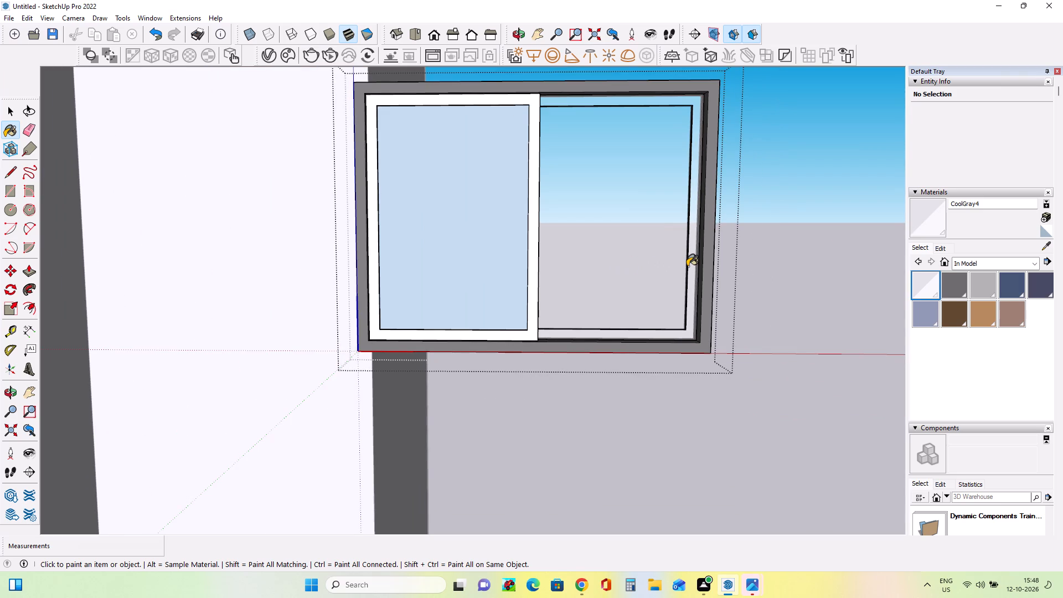
key(ctrl+z)
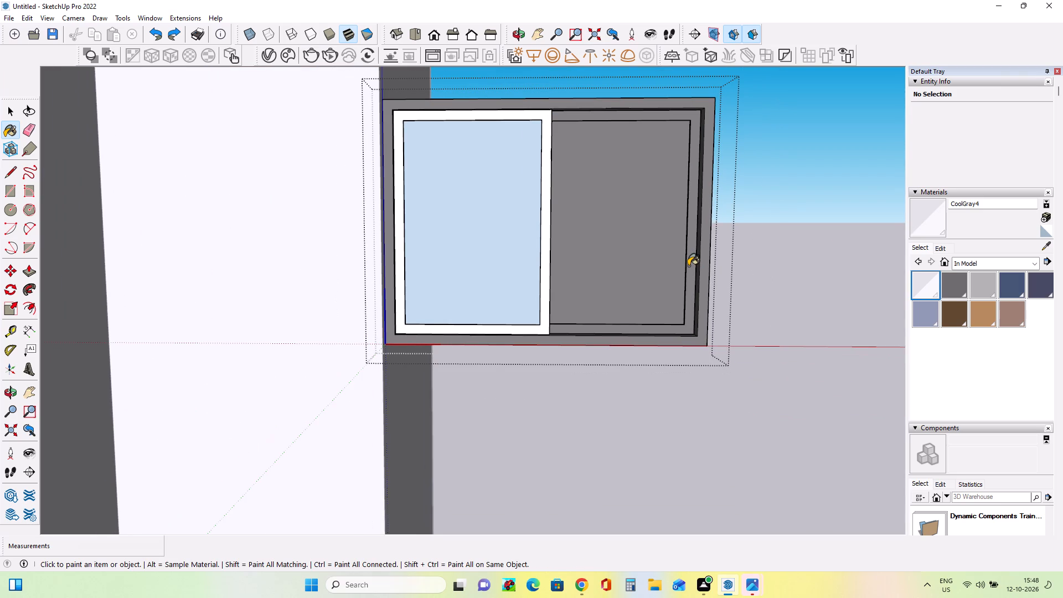
ctrl+scroll(688, 266, up, 2)
ctrl+click(664, 263)
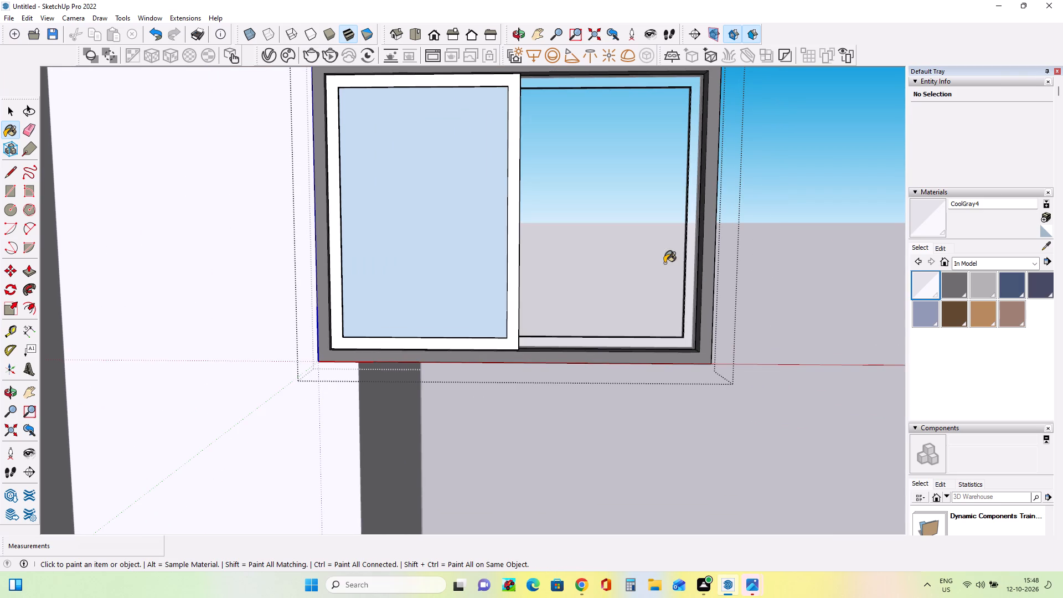
scroll(727, 272, down, 3)
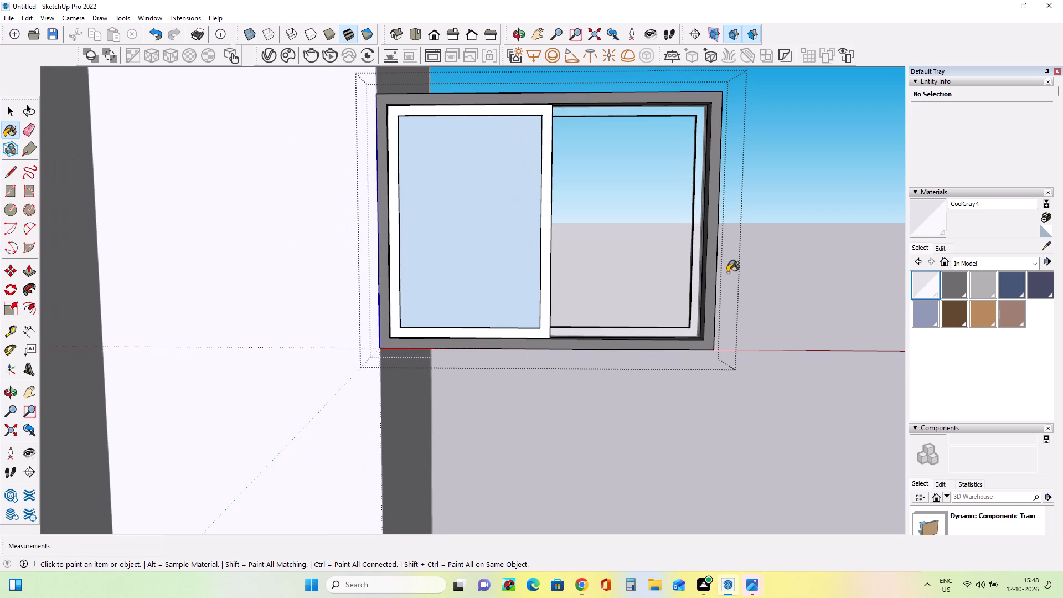
middle_drag(727, 272, 720, 284)
key(ctrl+z)
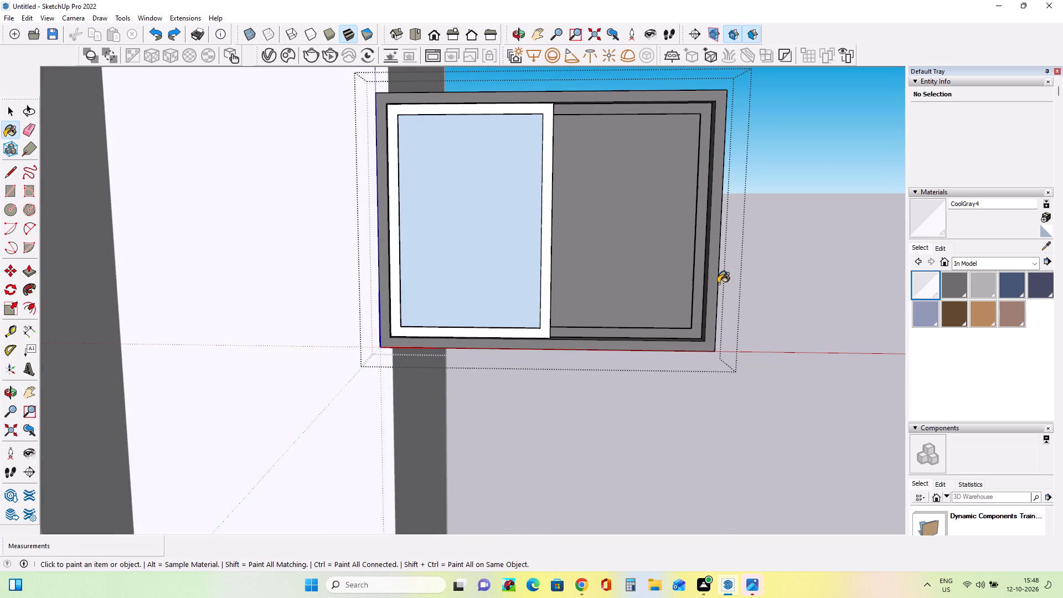
key(ctrl+z)
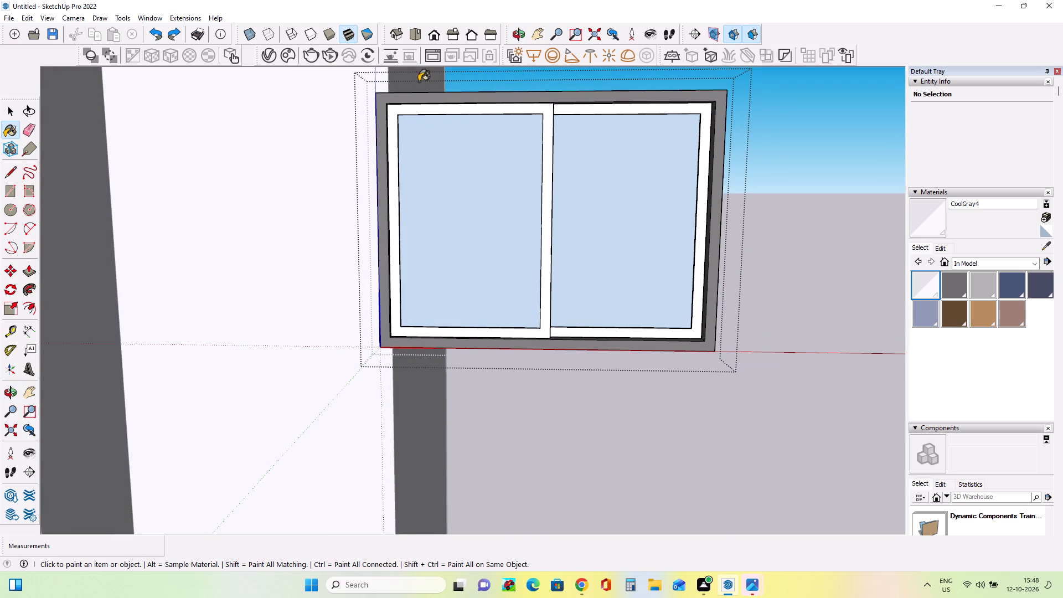
Open the window's right-hand sash group for editing, paint only its frame faces with Niraj_Hair_Dark, and leave the group.
click(10, 104)
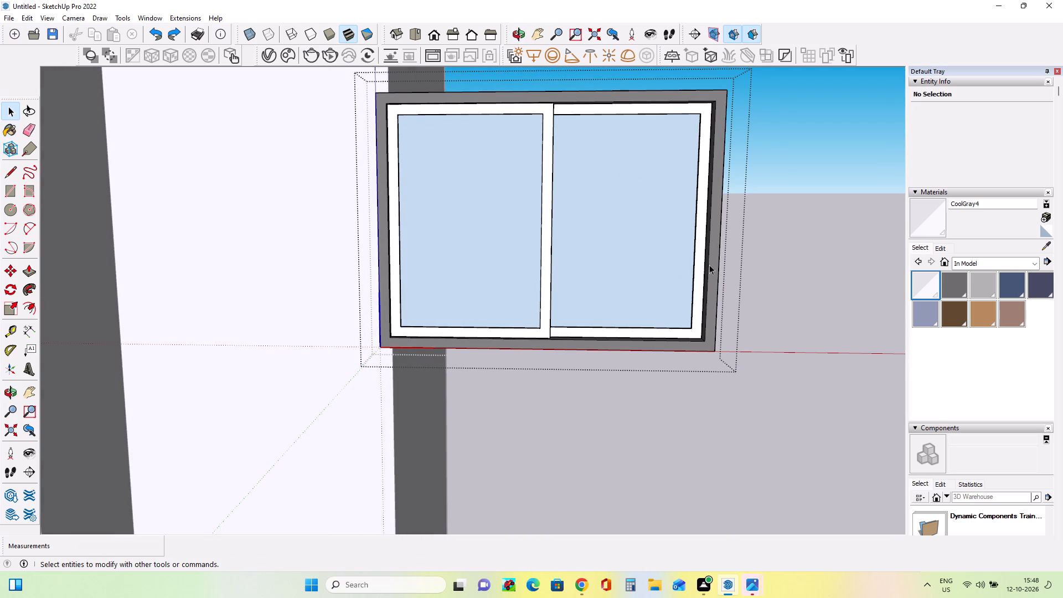
double_click(700, 262)
click(700, 262)
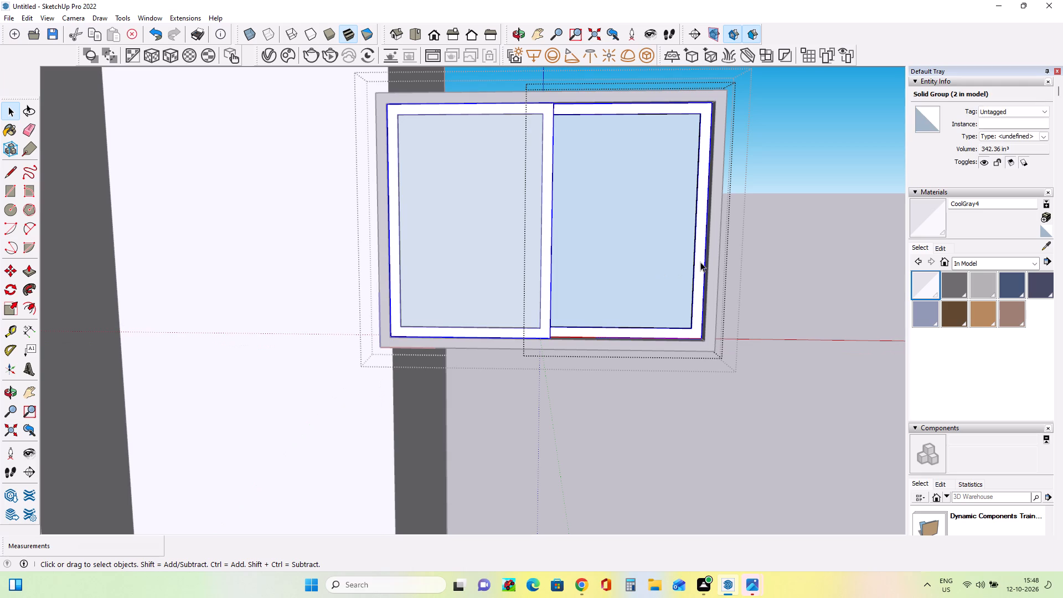
right_click(700, 262)
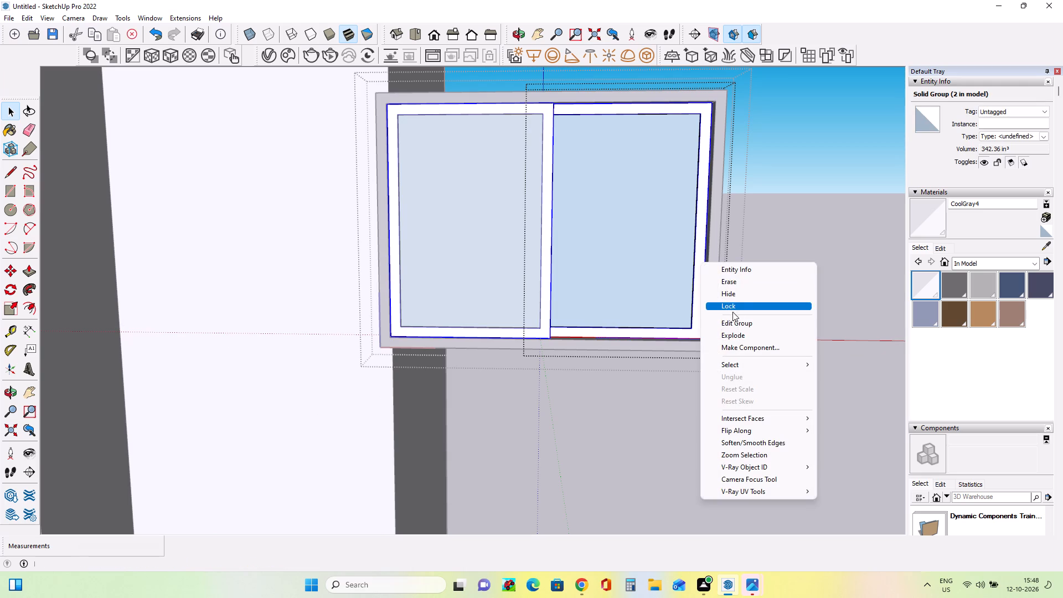
click(736, 321)
click(968, 280)
click(956, 282)
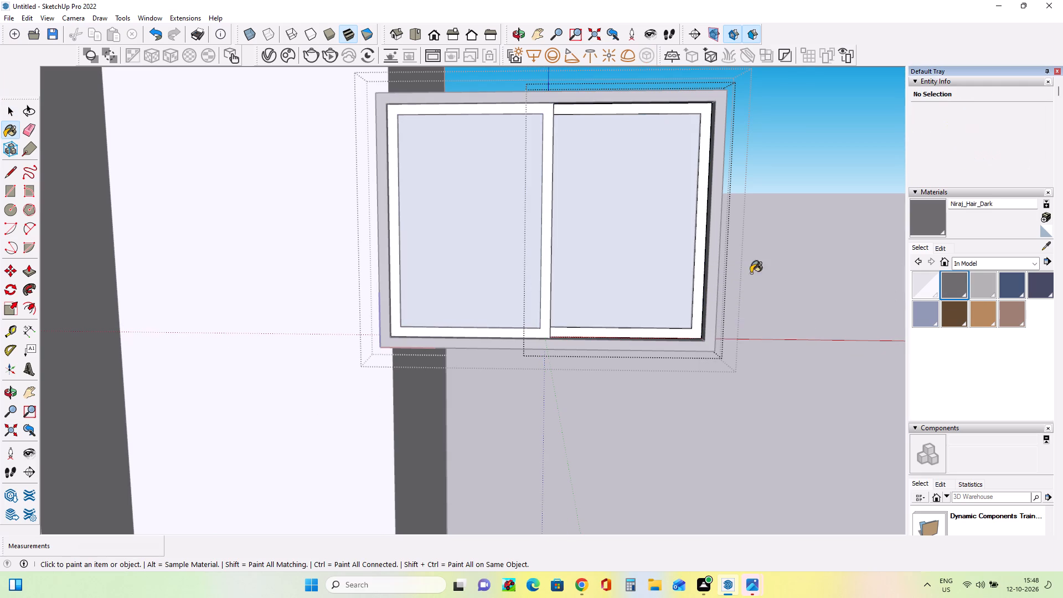
click(698, 286)
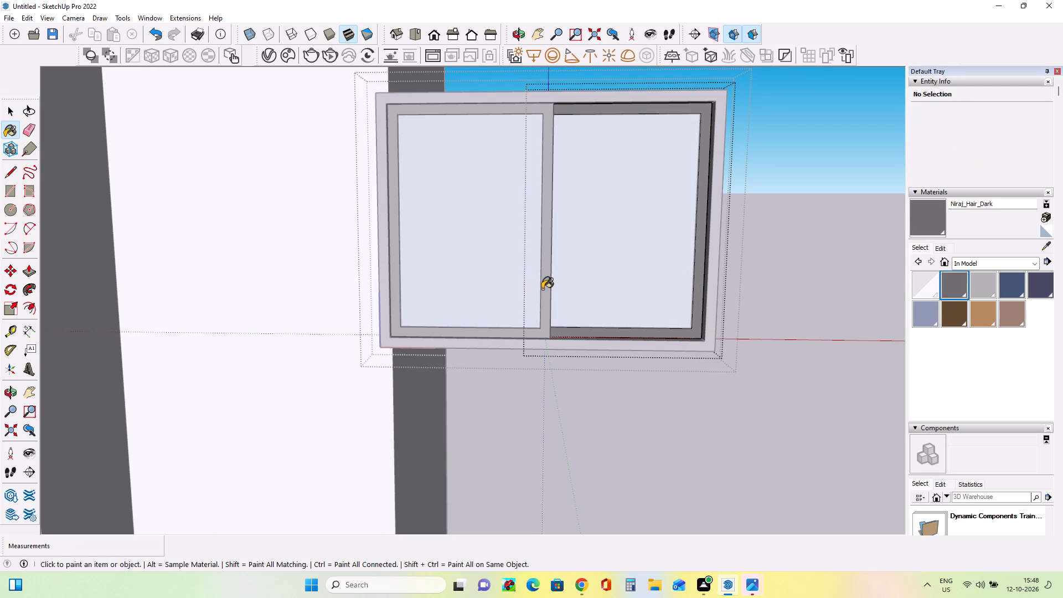
click(544, 290)
click(14, 114)
click(806, 166)
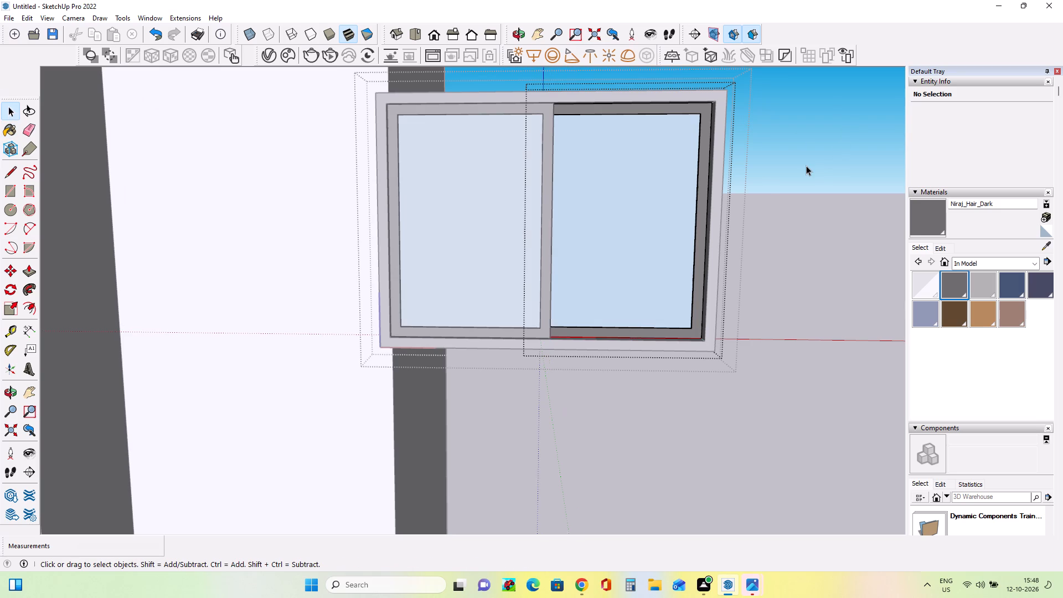
click(806, 166)
Leave the window component and move it by its lower-left corner to the inner lower-left corner of the building's lowest window opening.
scroll(822, 171, down, 3)
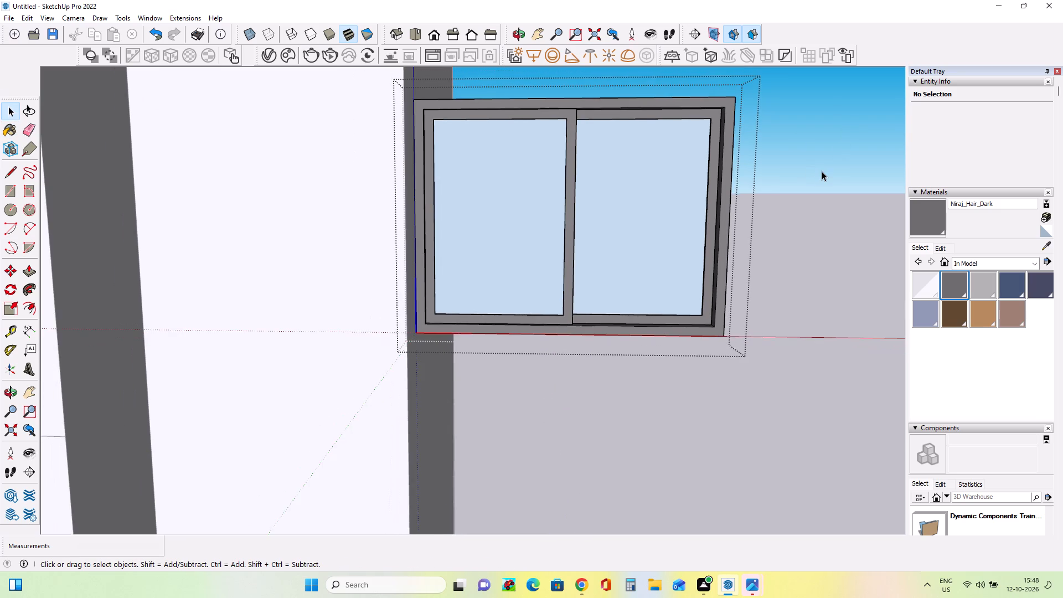
scroll(822, 171, down, 15)
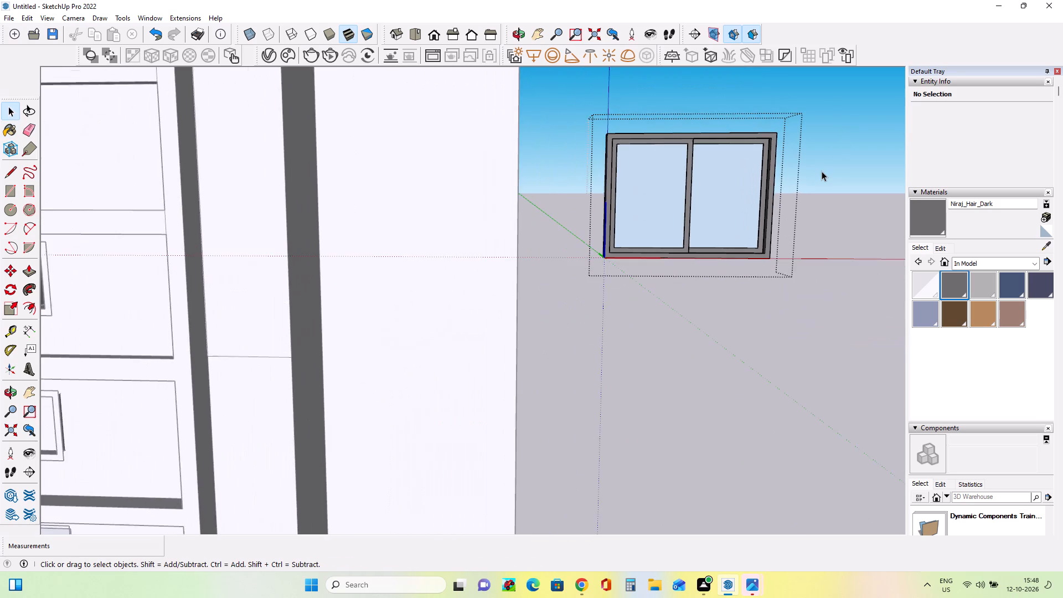
scroll(822, 171, down, 4)
middle_drag(822, 171, 830, 188)
middle_drag(806, 234, 807, 231)
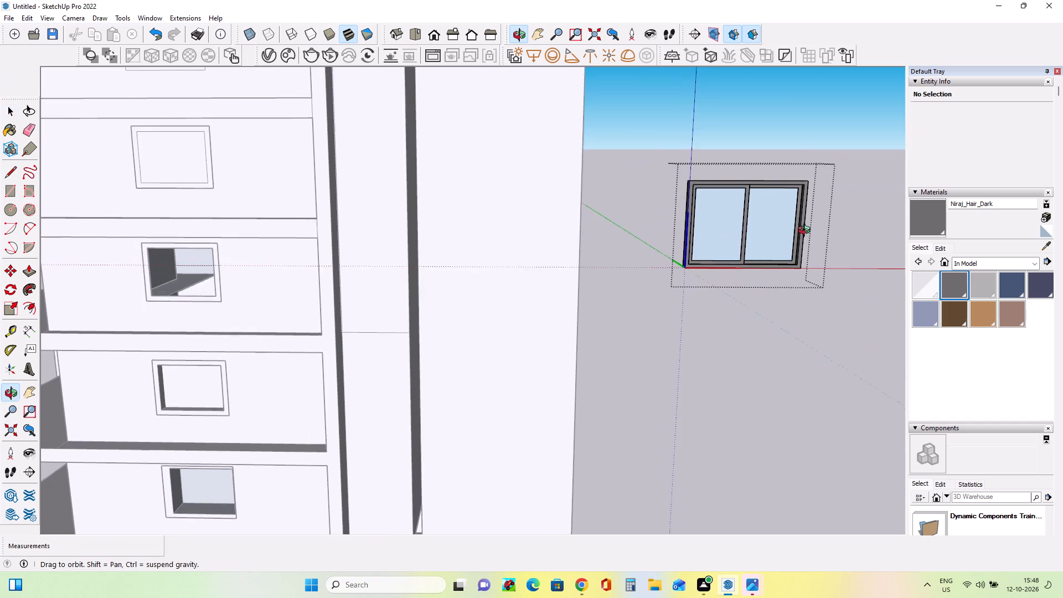
middle_drag(807, 231, 806, 216)
scroll(794, 200, down, 3)
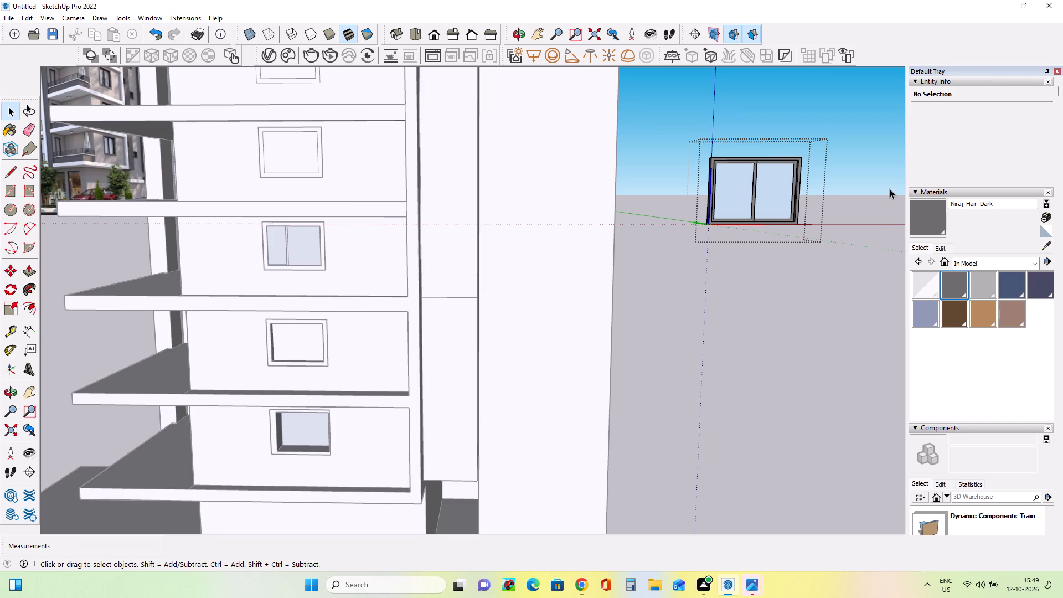
click(4, 274)
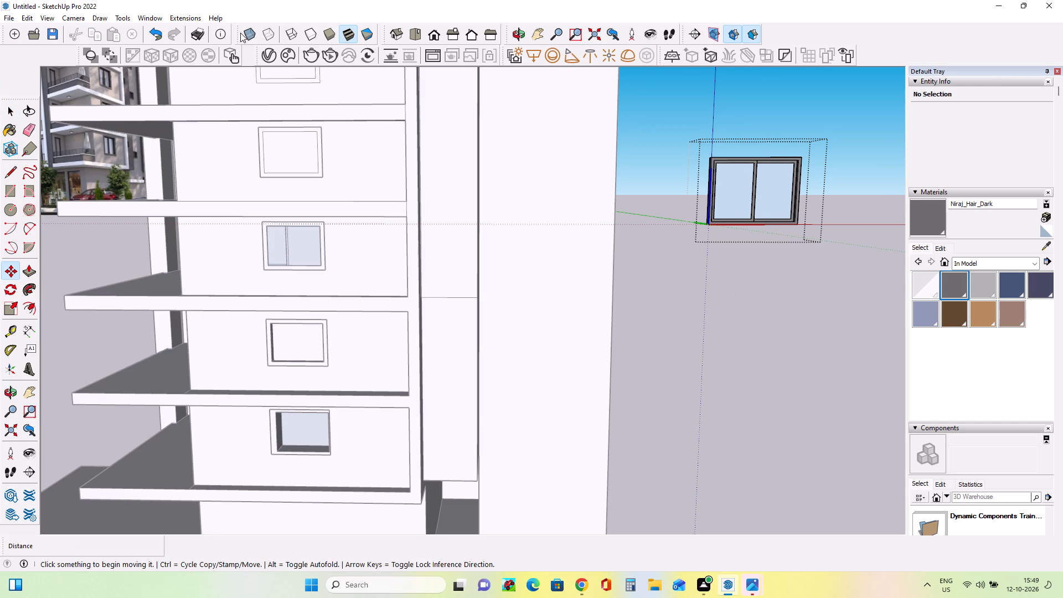
click(12, 108)
double_click(680, 291)
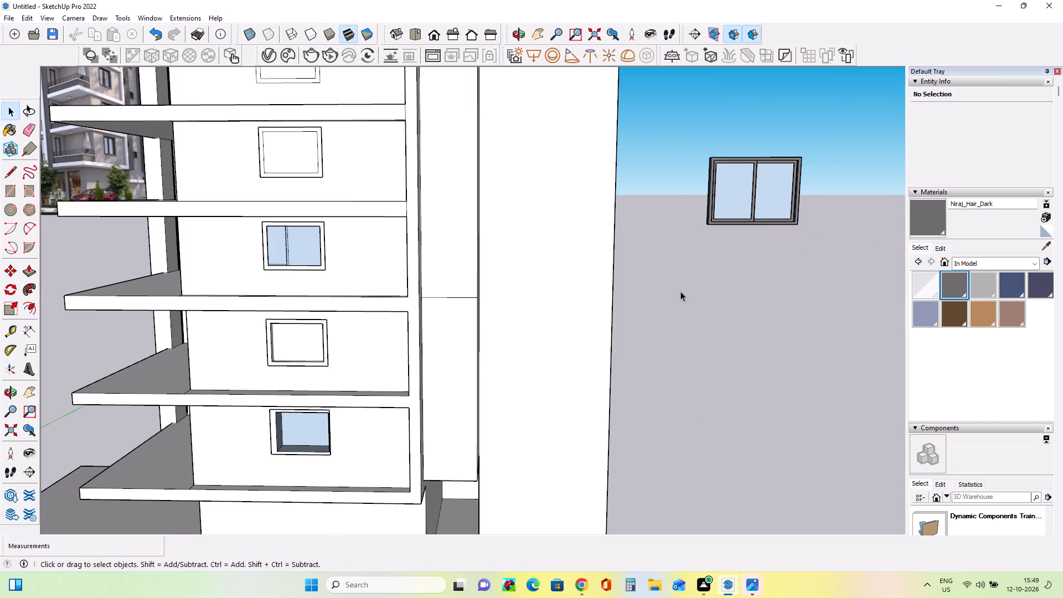
click(785, 291)
click(762, 211)
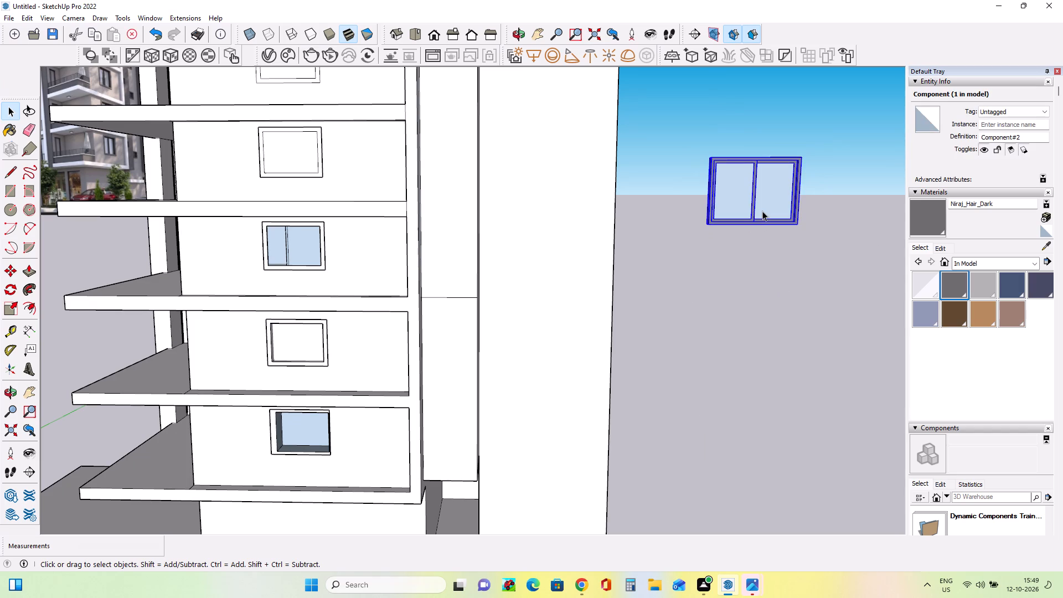
click(12, 271)
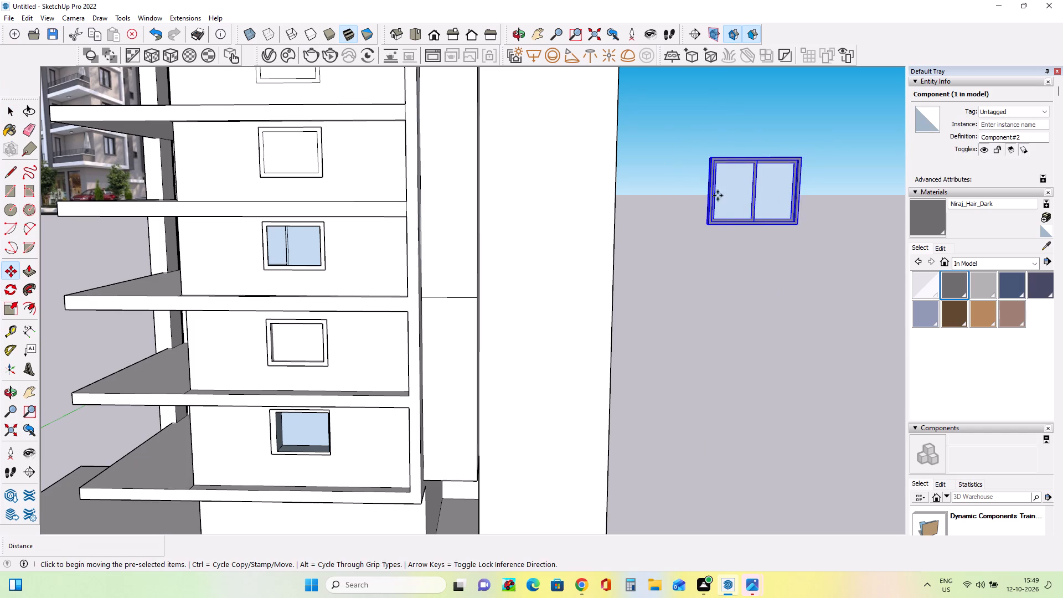
click(708, 226)
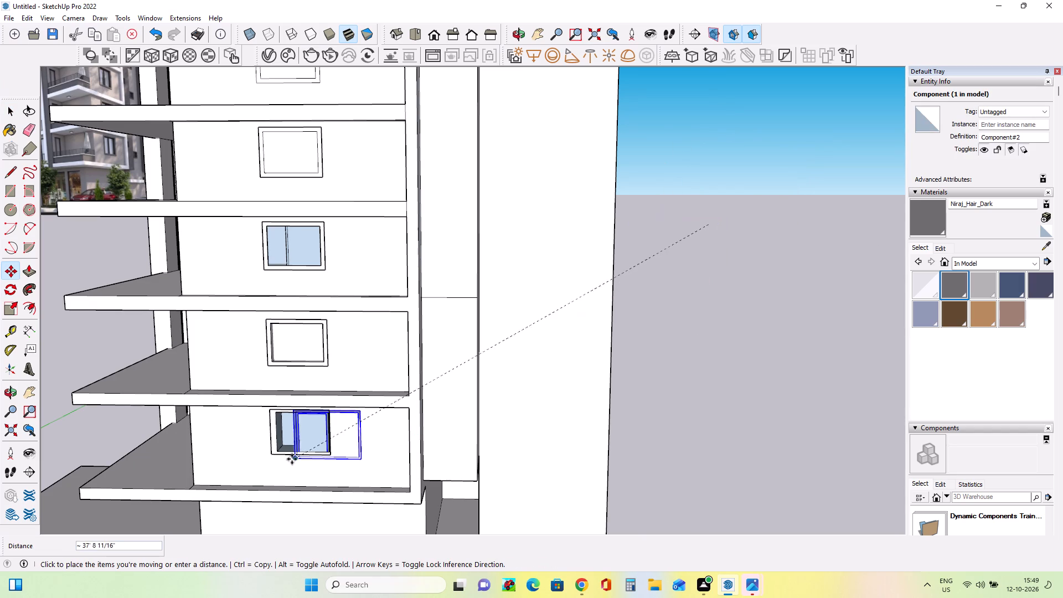
scroll(276, 455, up, 2)
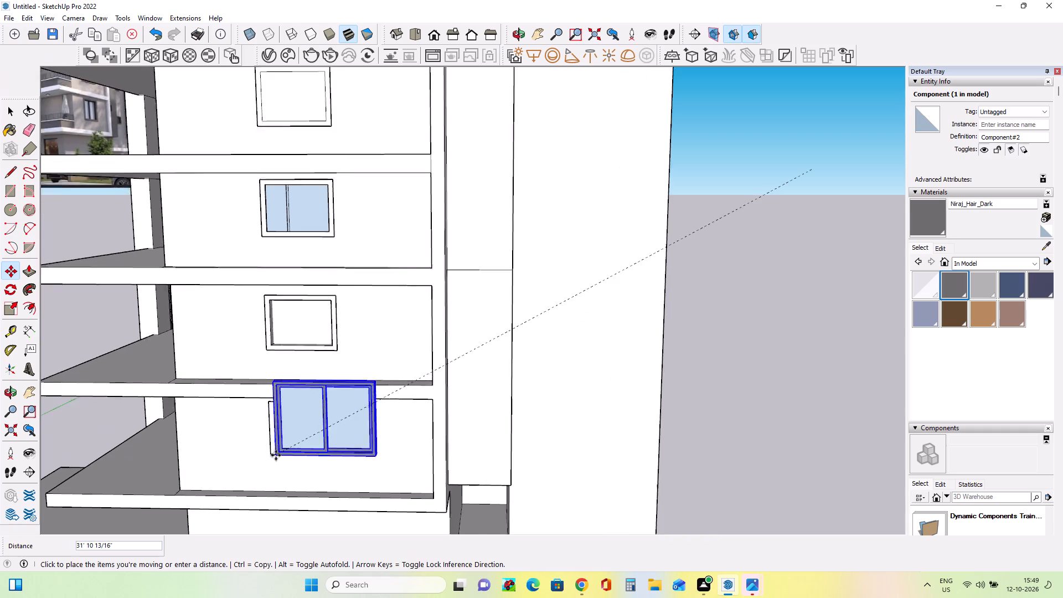
scroll(276, 455, up, 16)
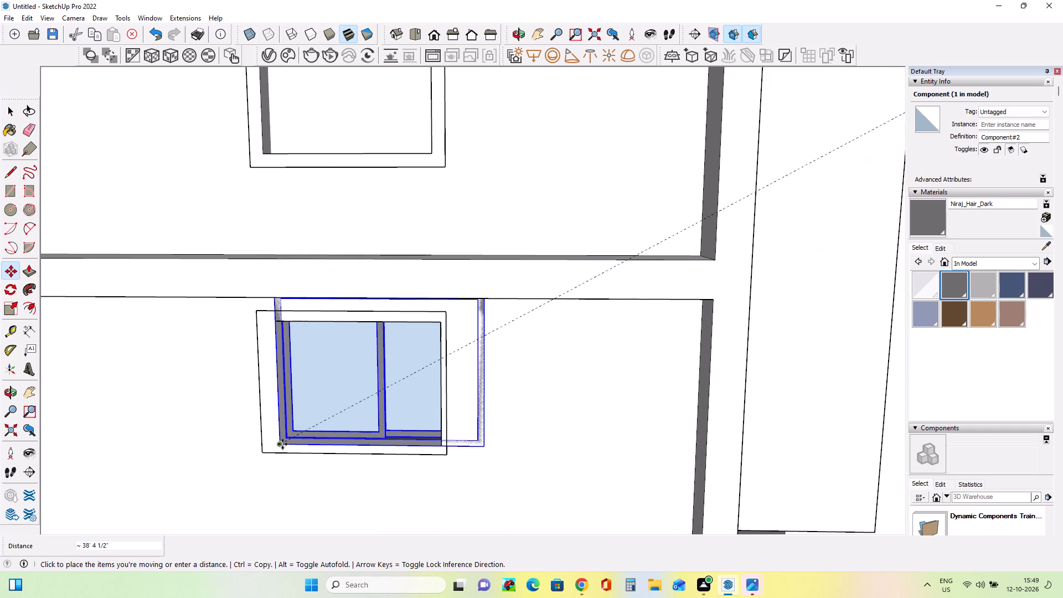
click(282, 445)
Scale the placed window uniformly by about 0.79 from its upper-right corner to fit inside the opening.
middle_drag(417, 435, 472, 367)
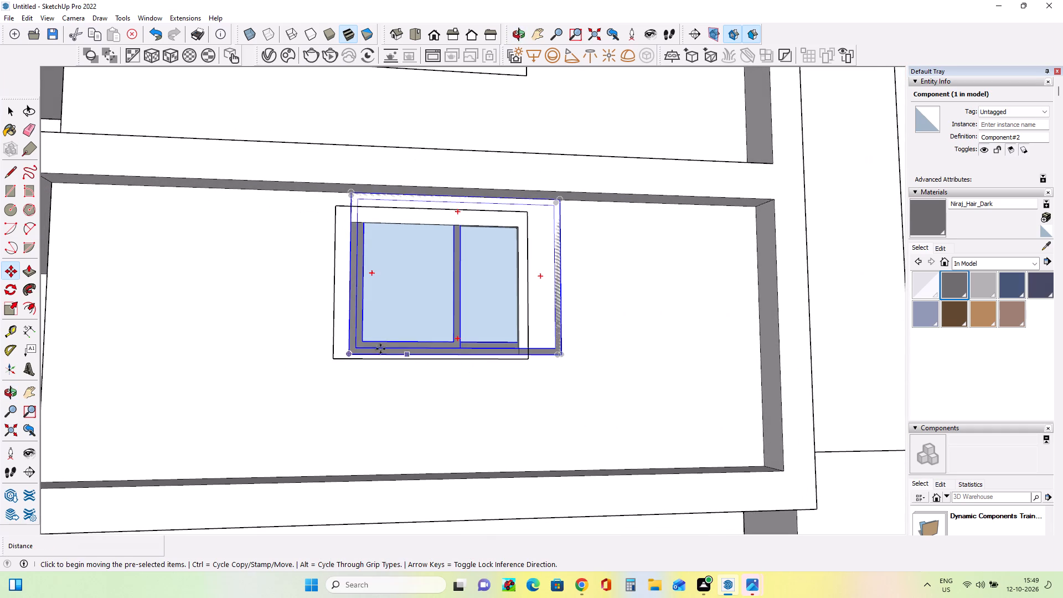
middle_drag(367, 345, 298, 379)
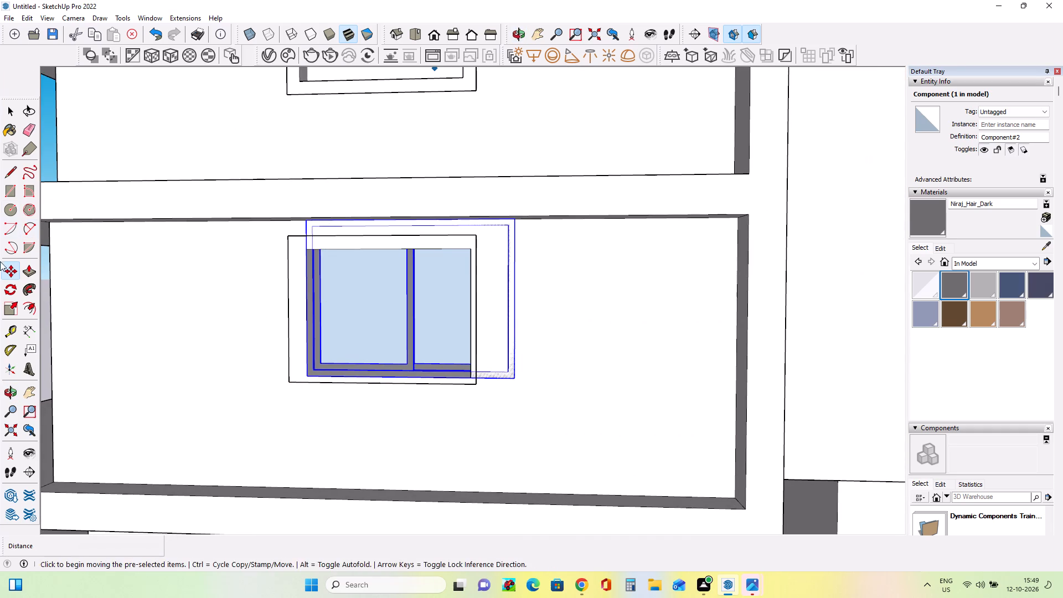
click(10, 307)
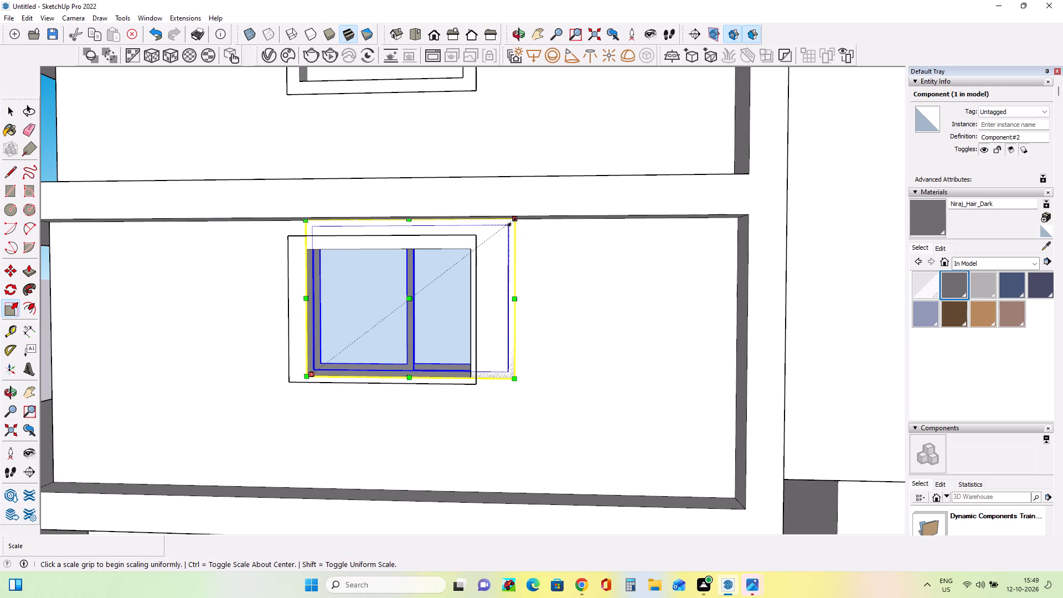
click(512, 222)
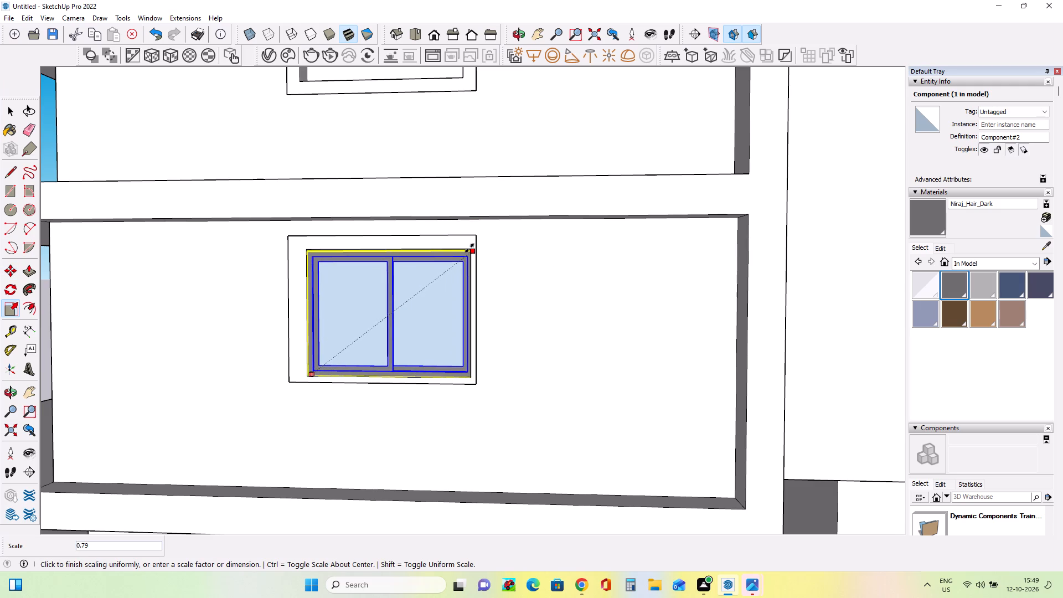
click(469, 248)
Examine how the scaled window fits in the lowest opening from several angles and distances.
middle_drag(474, 305, 577, 280)
scroll(575, 308, up, 1)
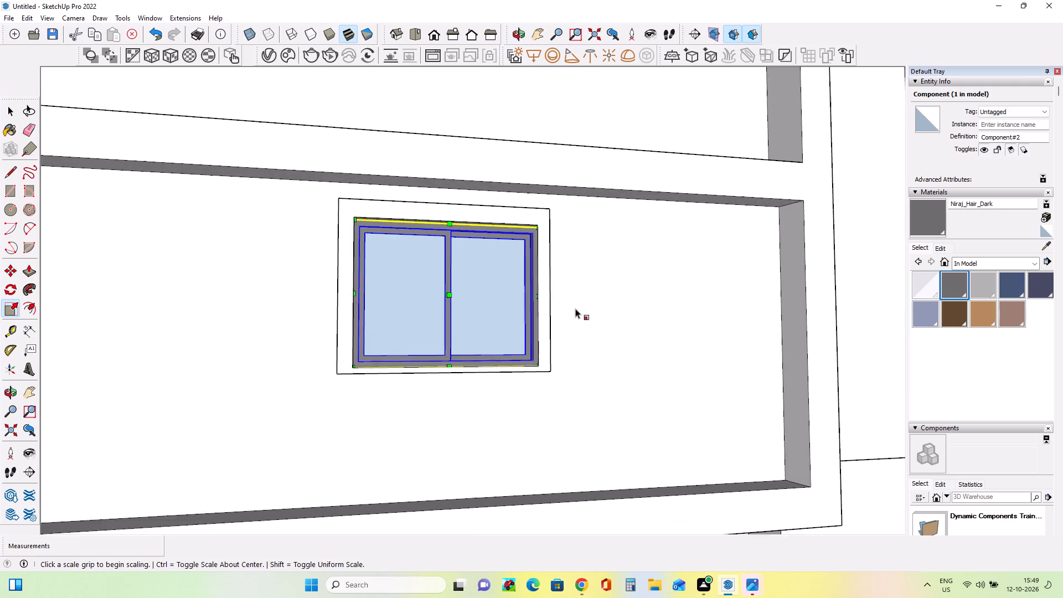
scroll(575, 308, up, 2)
middle_drag(581, 312, 463, 301)
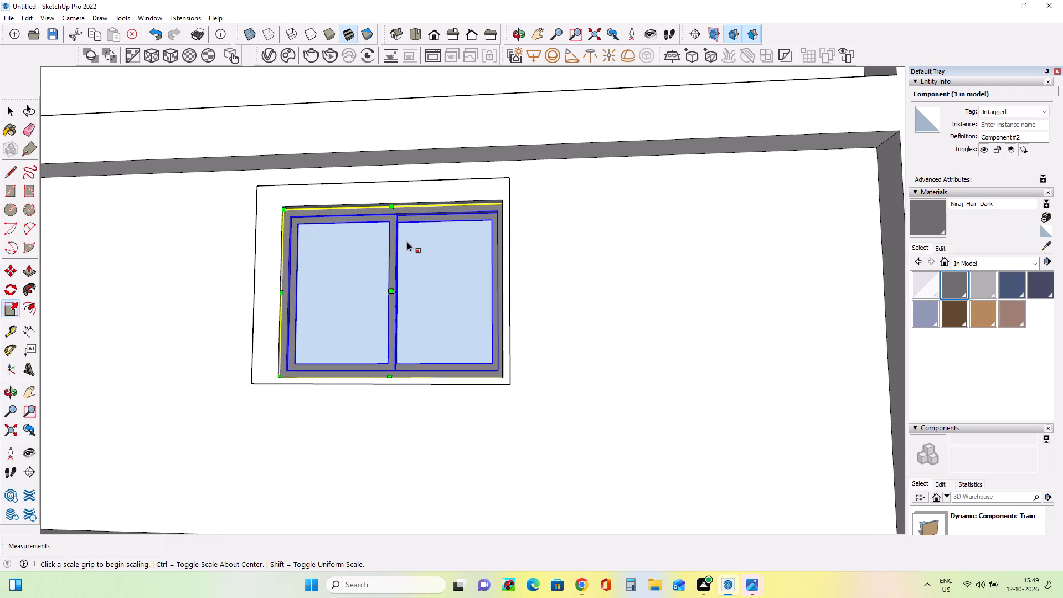
scroll(407, 241, down, 6)
middle_drag(409, 241, 411, 277)
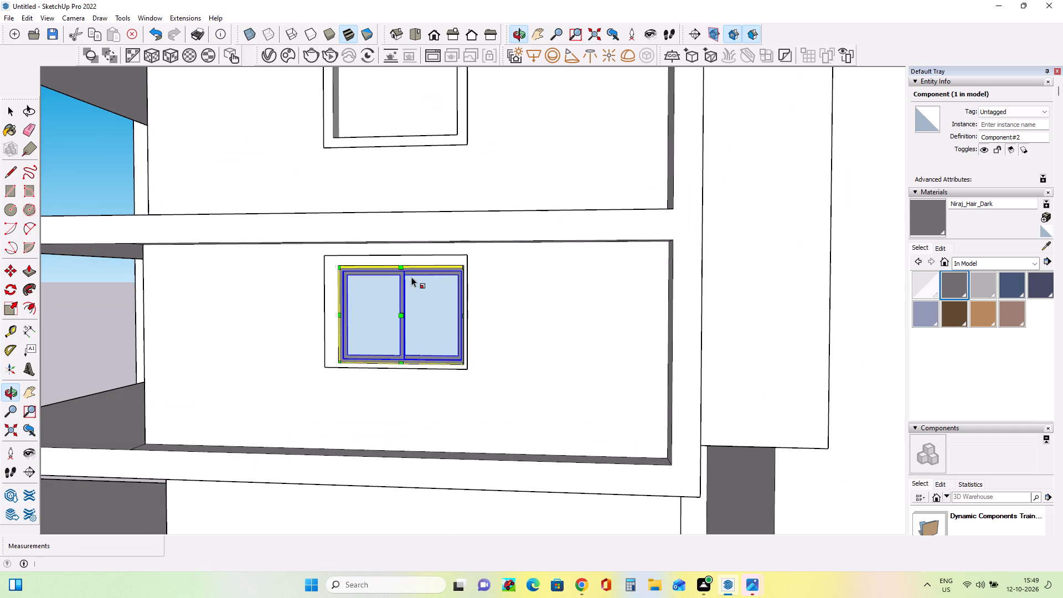
scroll(401, 280, up, 4)
middle_drag(401, 280, 402, 290)
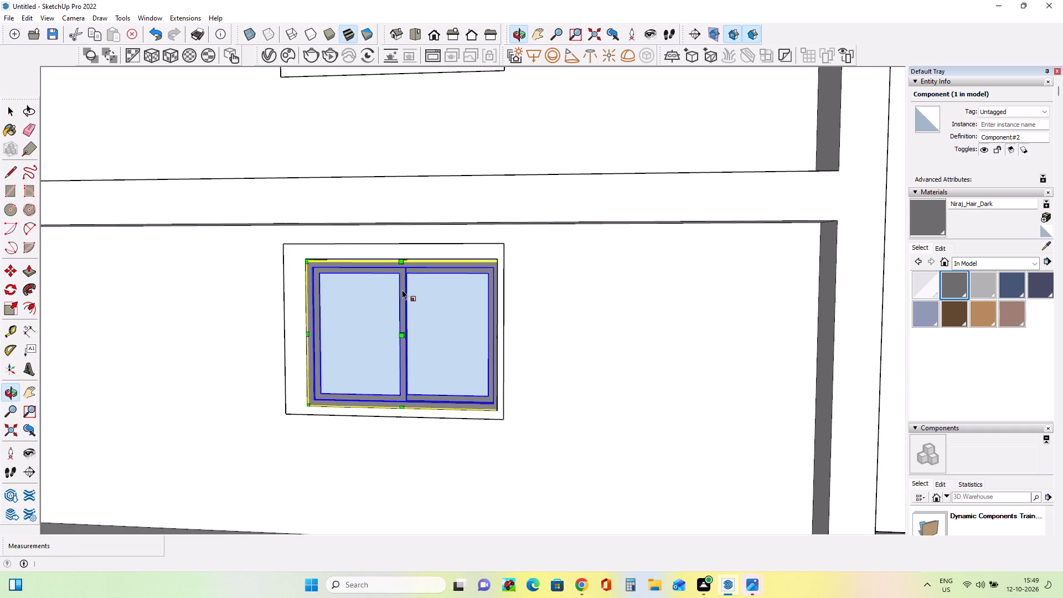
scroll(402, 290, up, 2)
scroll(321, 279, down, 4)
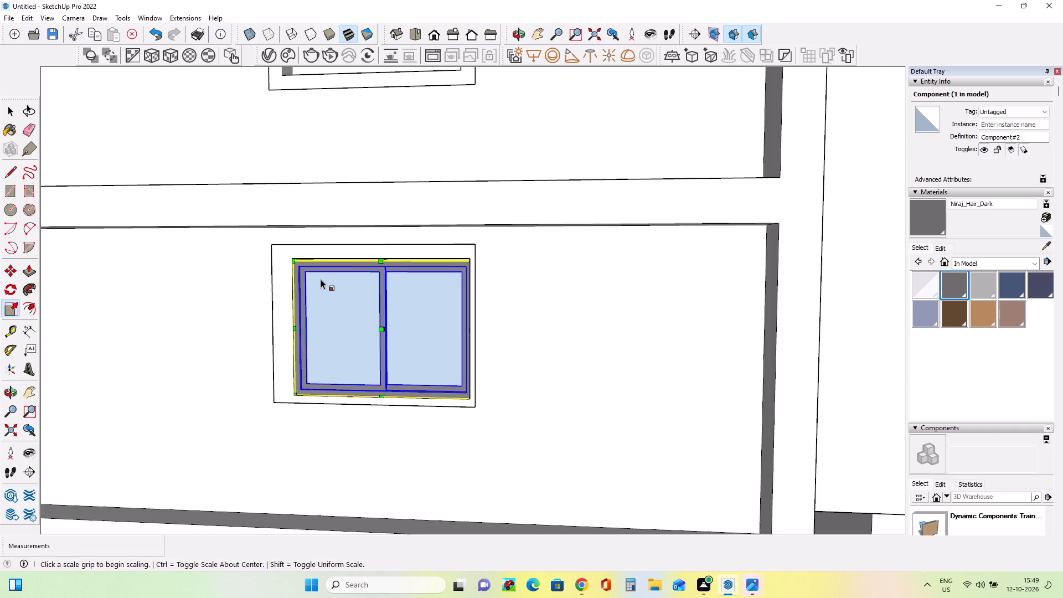
scroll(321, 279, down, 4)
middle_drag(323, 264, 336, 290)
scroll(326, 271, down, 1)
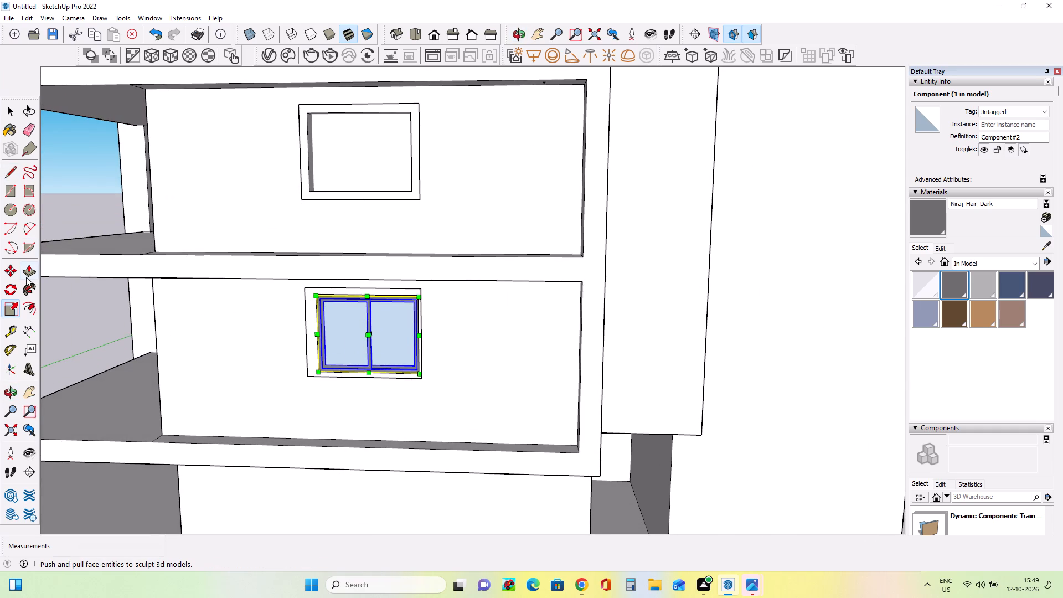
Pull the trim around the window opening directly above the lowest window outward about 9 1/16 inches.
click(26, 277)
click(309, 191)
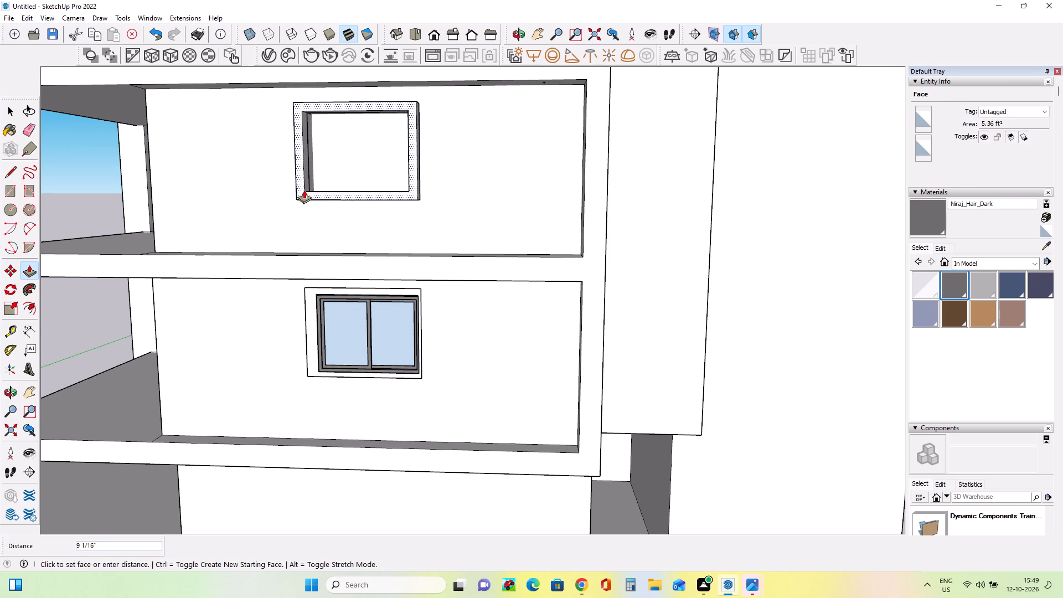
click(304, 190)
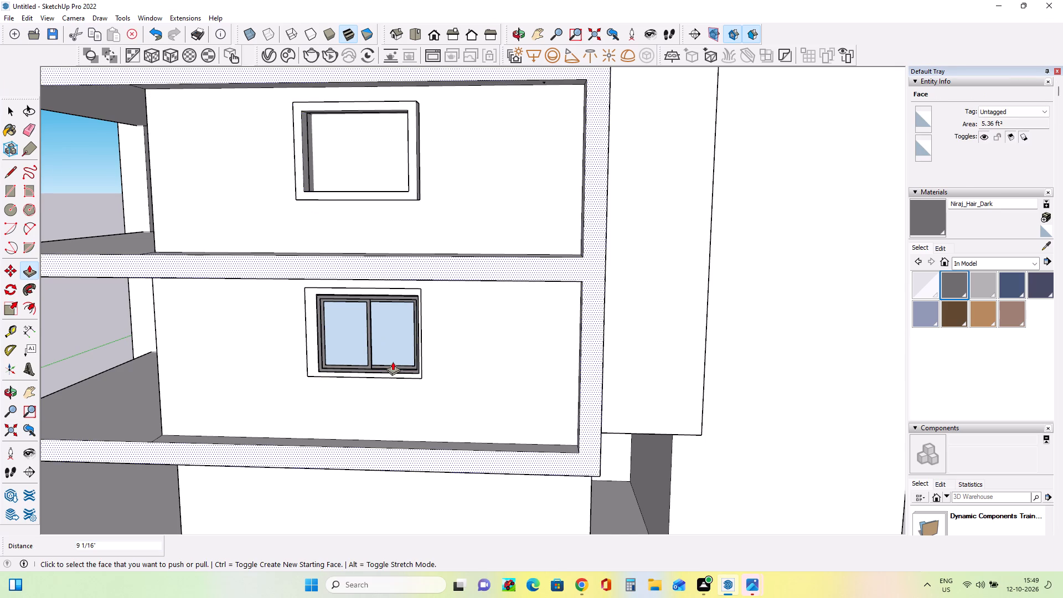
Pull the lowest storey's wall face around the placed window outward about 3 15/16 inches.
scroll(393, 362, up, 6)
middle_drag(389, 366, 447, 356)
click(261, 363)
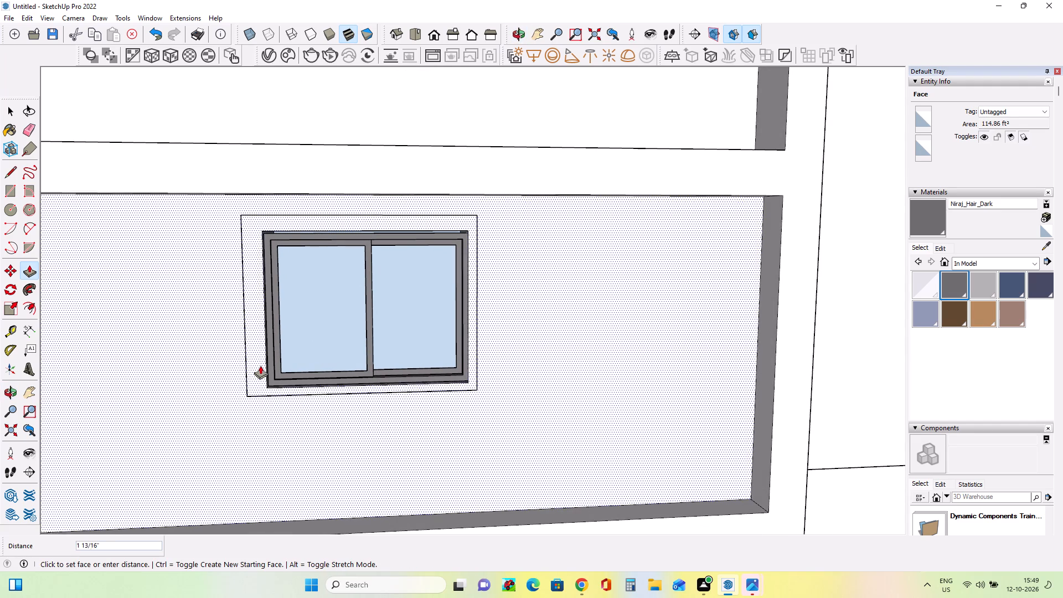
key(Escape)
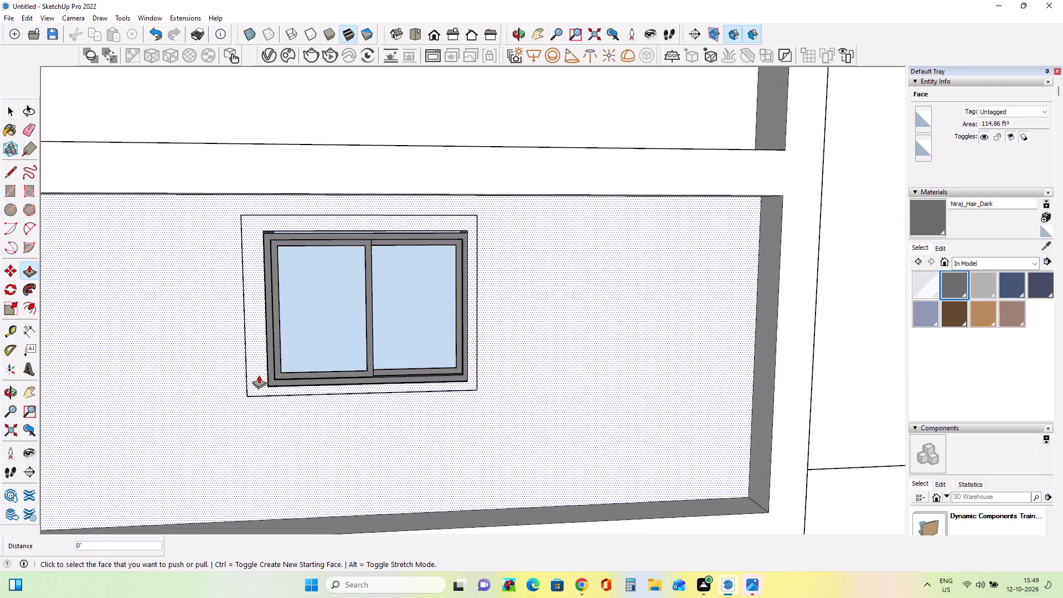
click(259, 376)
click(252, 377)
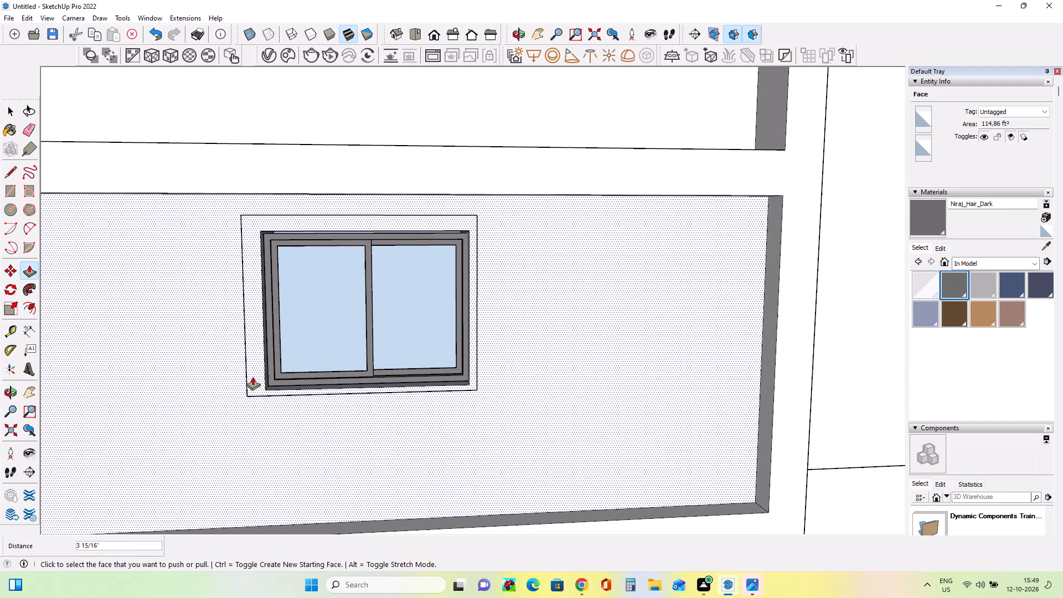
Pull the trim around the third window opening from the bottom outward about 9 11/16 inches.
middle_drag(493, 408, 469, 417)
scroll(476, 414, down, 8)
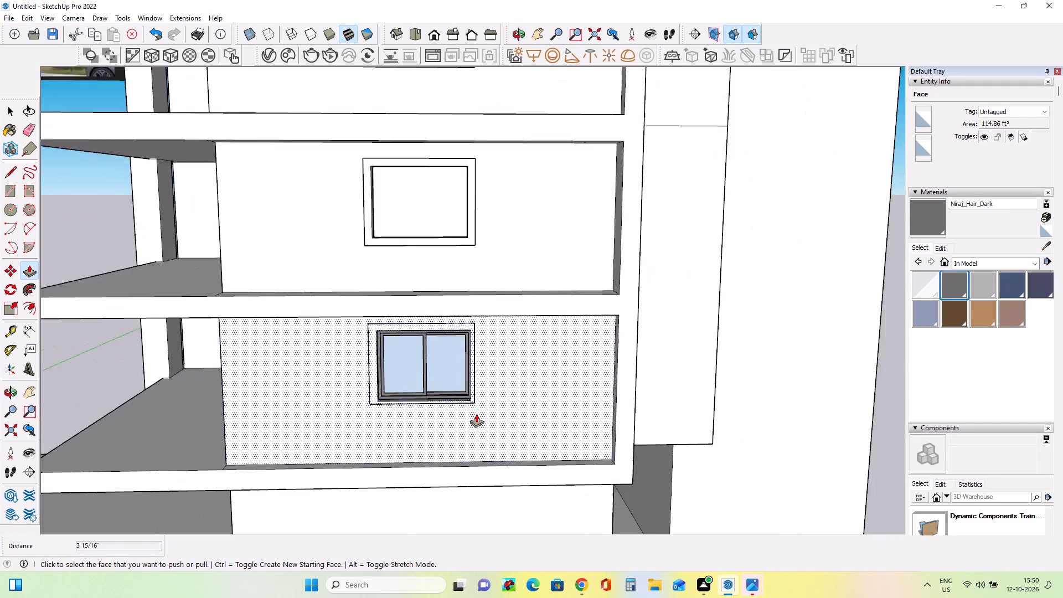
scroll(476, 414, down, 2)
click(395, 124)
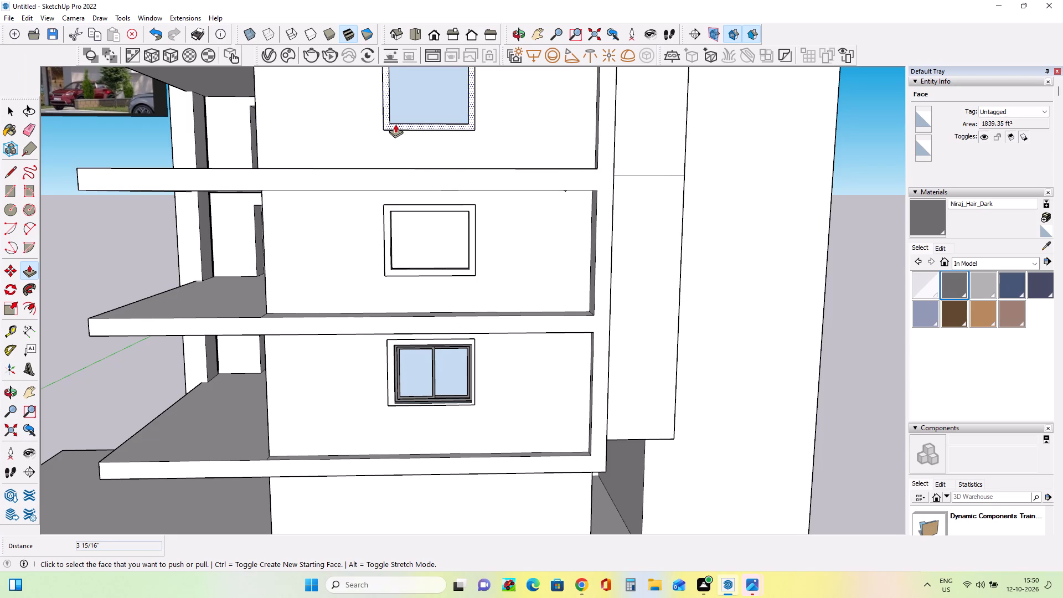
drag(390, 126, 393, 132)
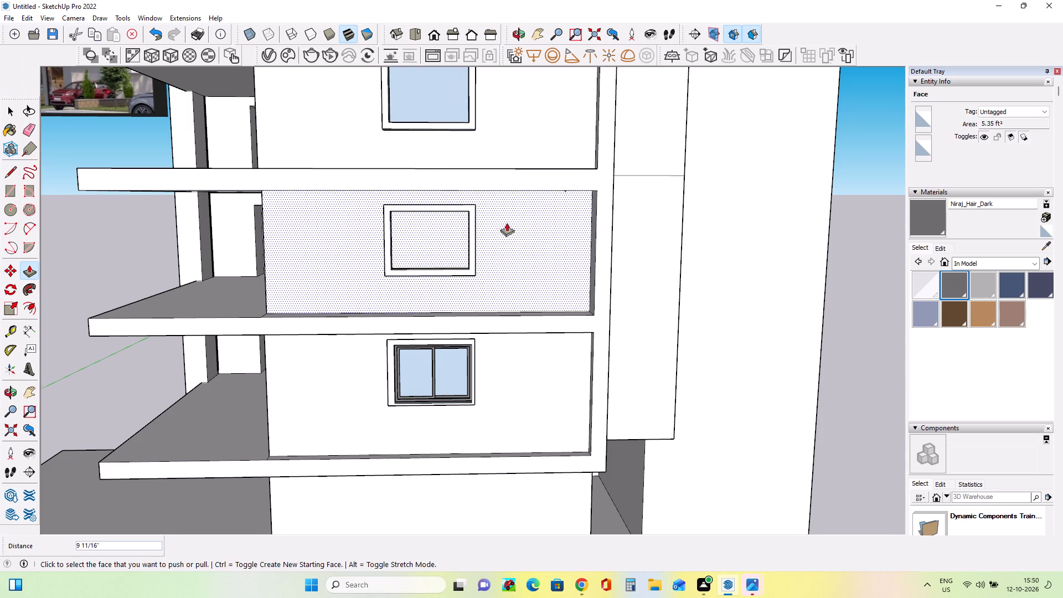
Pull the trim around the fourth window opening from the bottom outward so it projects from the wall.
middle_drag(508, 227, 703, 324)
scroll(702, 327, down, 6)
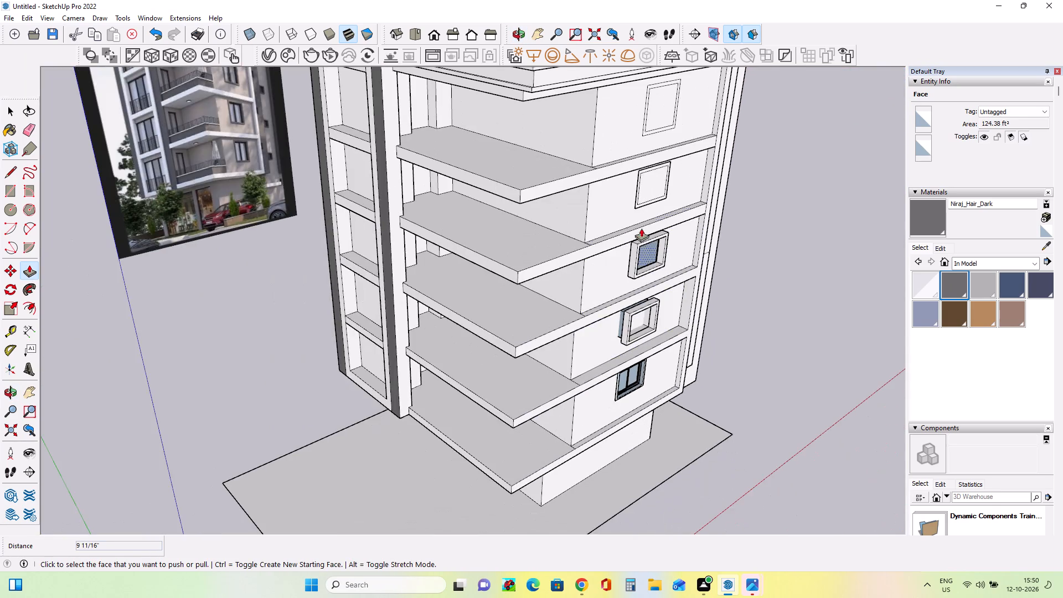
scroll(638, 203, up, 6)
click(641, 209)
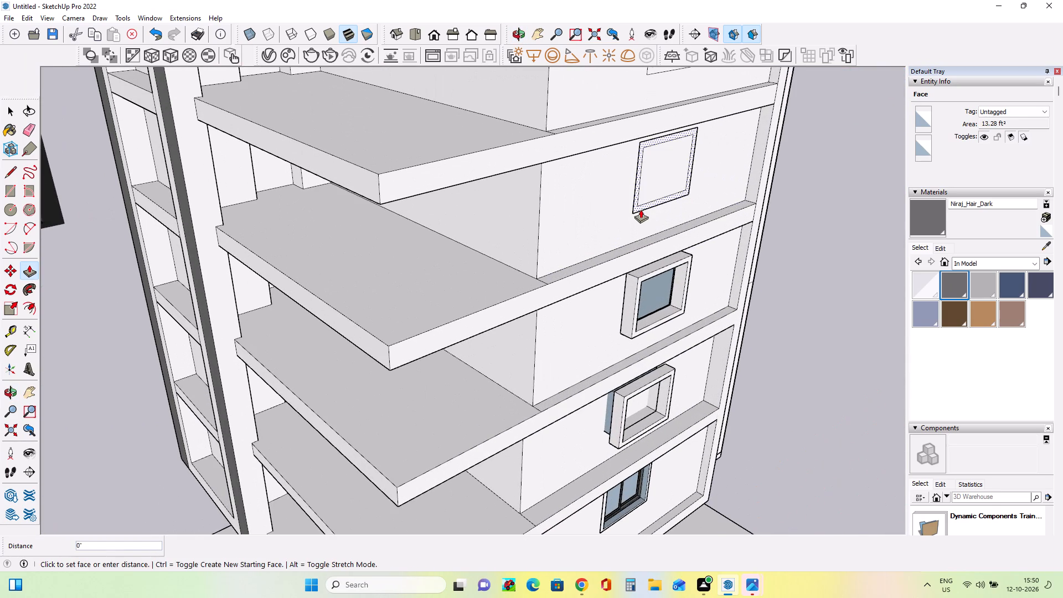
click(647, 213)
Push the front face of the second window opening's trim back about 3 1/2 inches.
scroll(640, 388, up, 1)
middle_drag(640, 388, 656, 328)
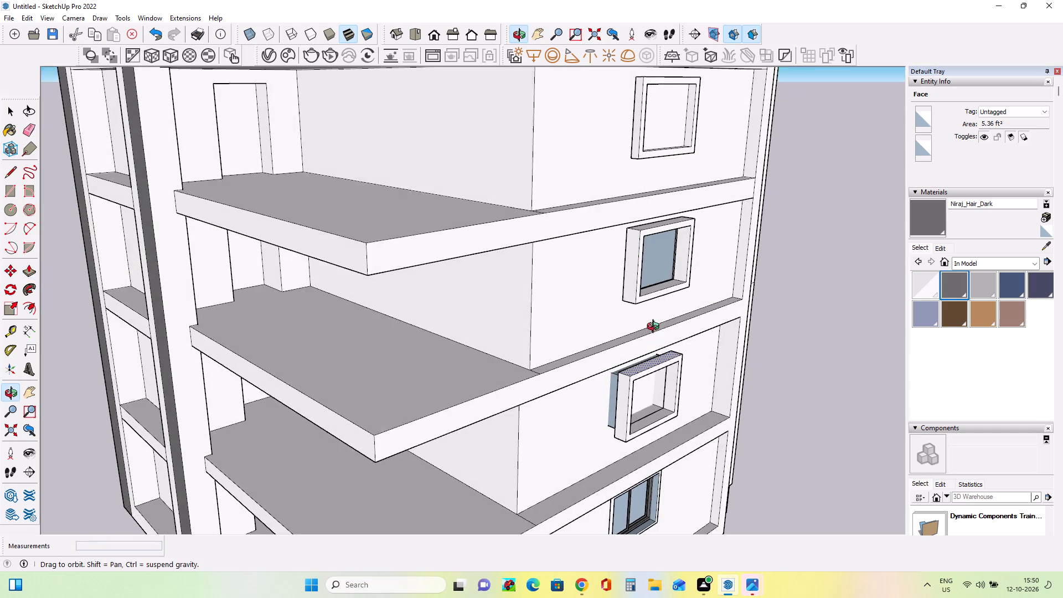
middle_drag(656, 328, 657, 327)
click(628, 414)
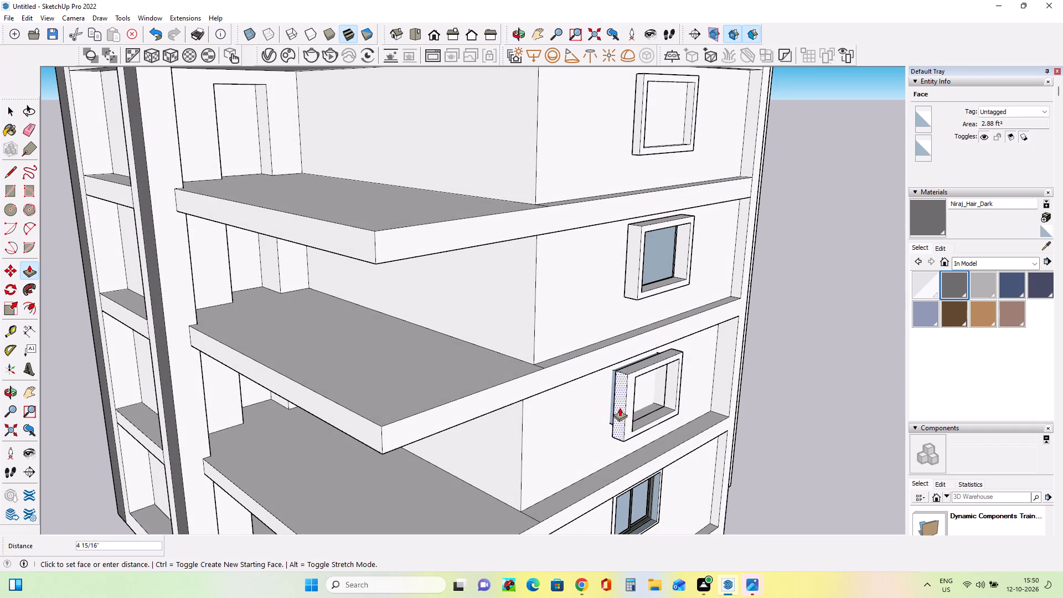
key(Escape)
middle_drag(638, 416, 619, 416)
click(626, 421)
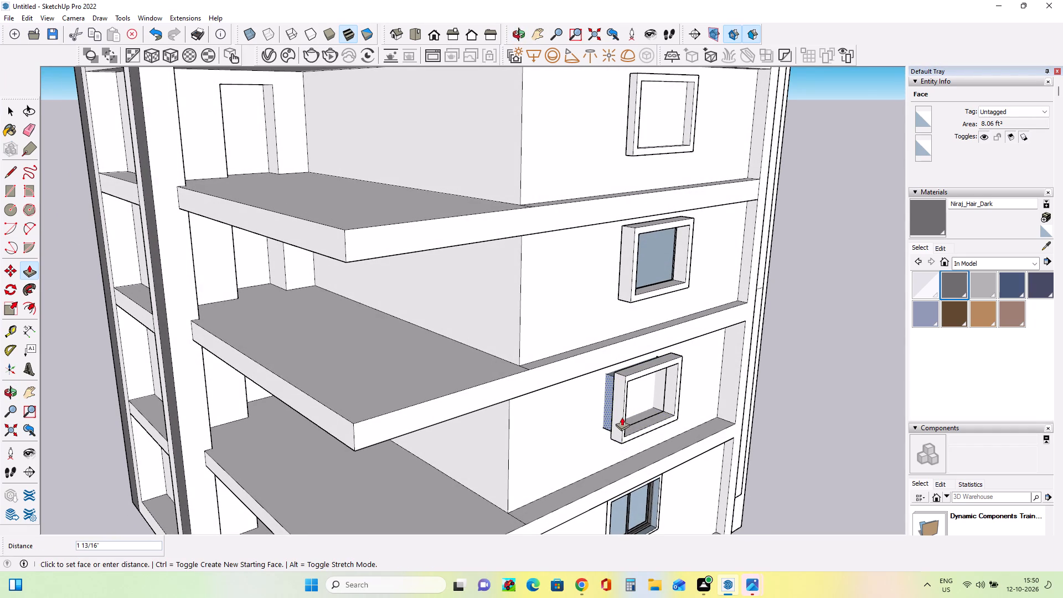
key(Escape)
middle_drag(696, 422, 627, 422)
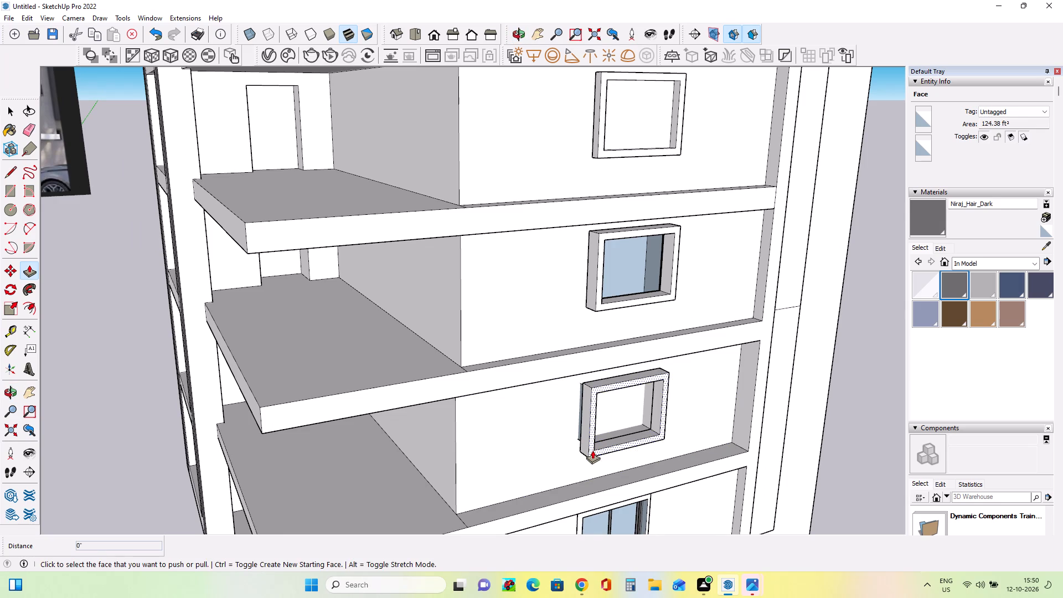
click(592, 450)
click(590, 446)
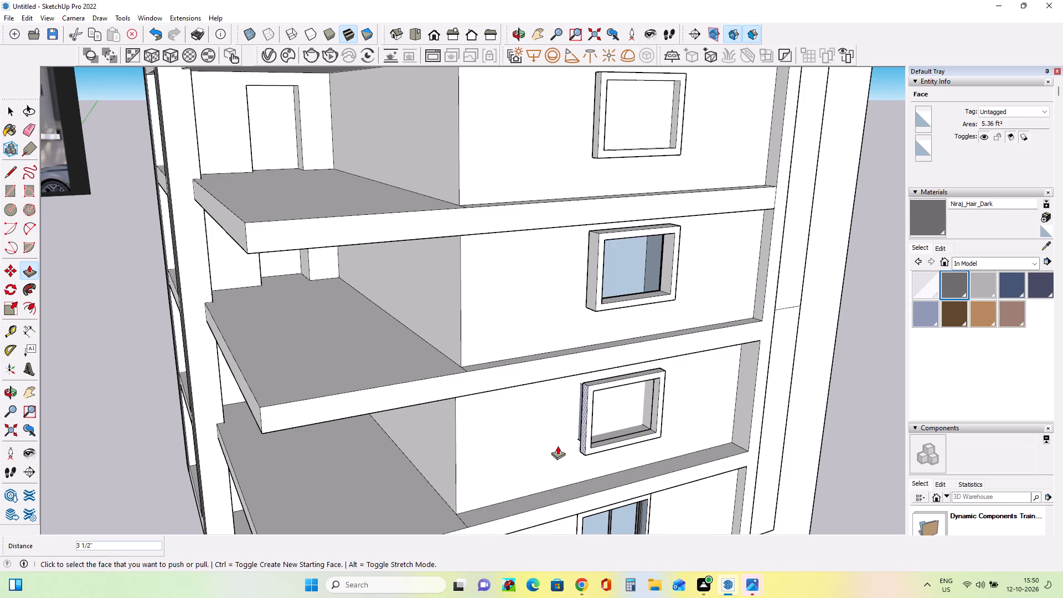
Push/pull the wall face around the second window opening about 6 1/16 inches to meet its projecting trim.
middle_drag(558, 446, 631, 410)
click(598, 400)
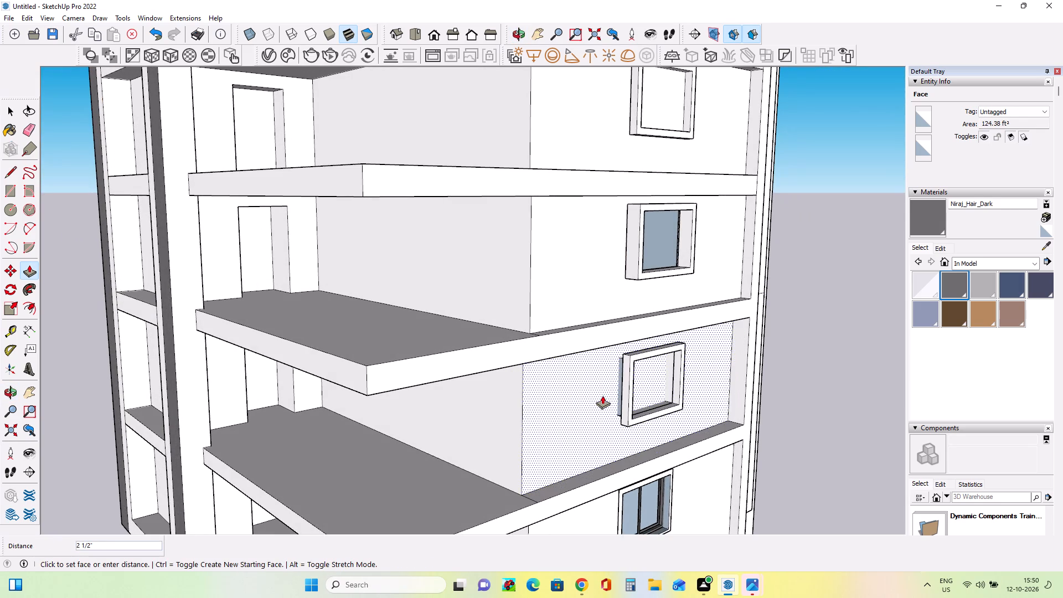
click(606, 399)
middle_drag(599, 419, 591, 364)
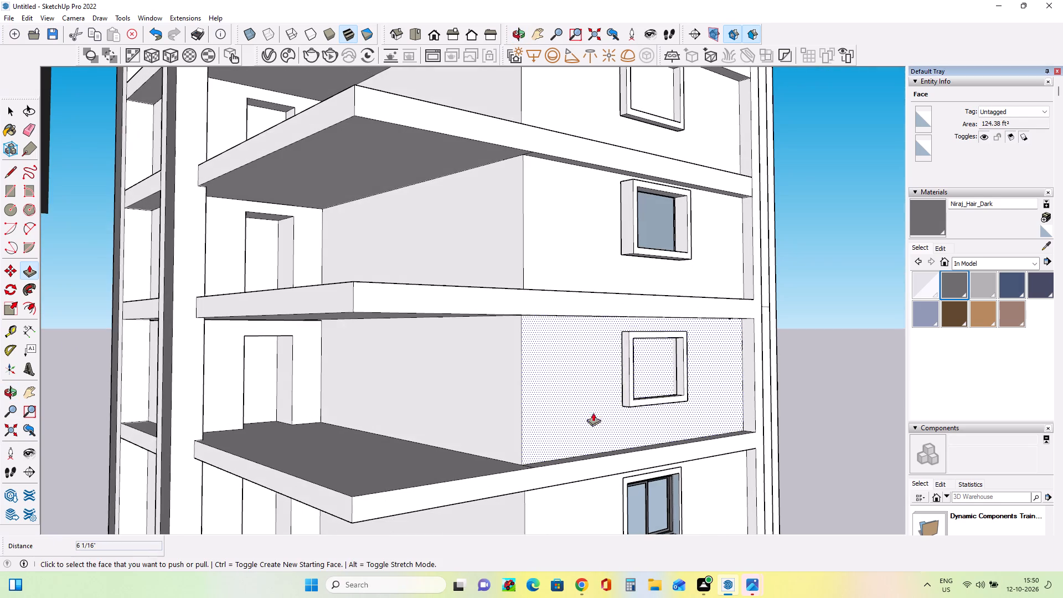
click(602, 489)
key(Escape)
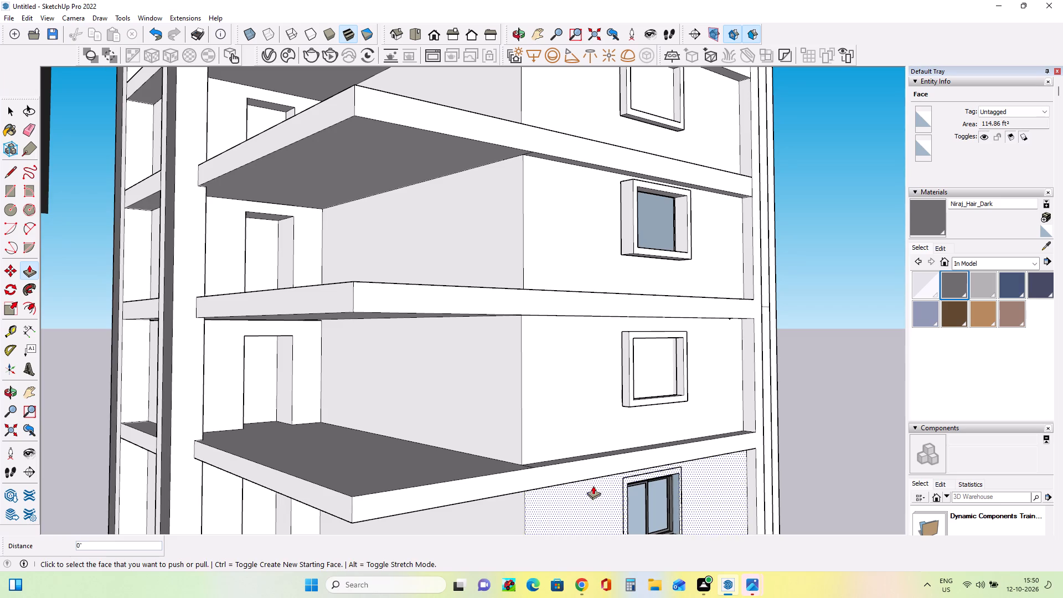
Pull the trim around the topmost window opening outward about 4 3/8 inches.
middle_drag(668, 454, 509, 452)
scroll(611, 352, down, 9)
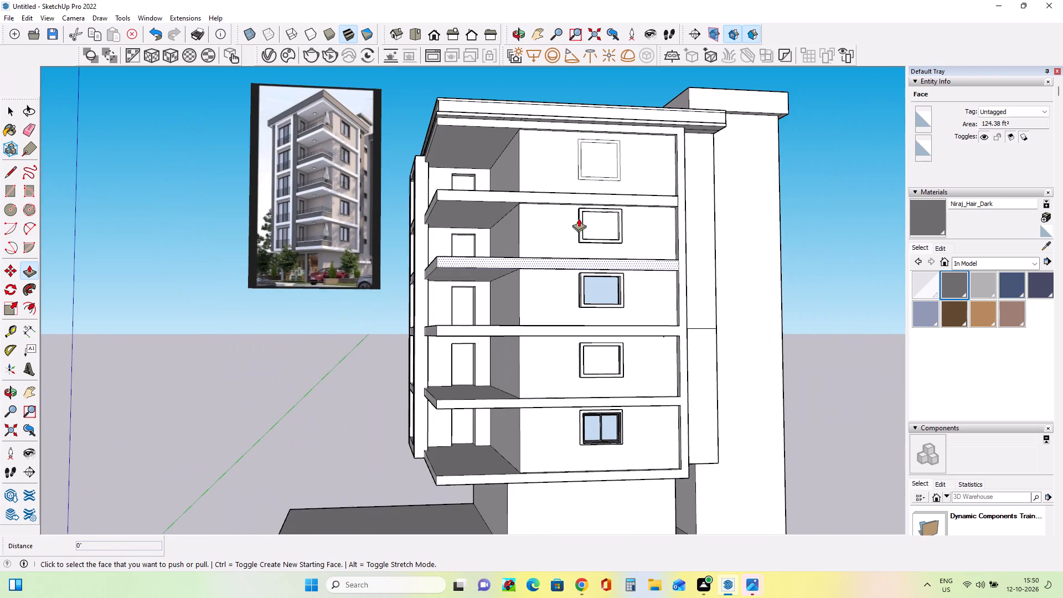
middle_drag(589, 238, 634, 342)
scroll(579, 198, up, 8)
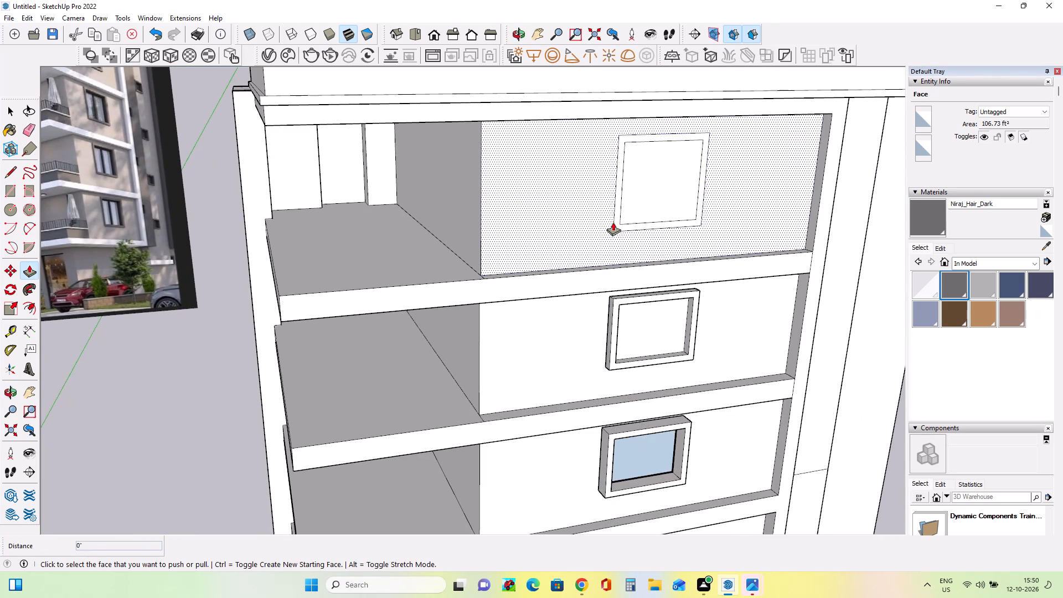
click(617, 225)
click(619, 229)
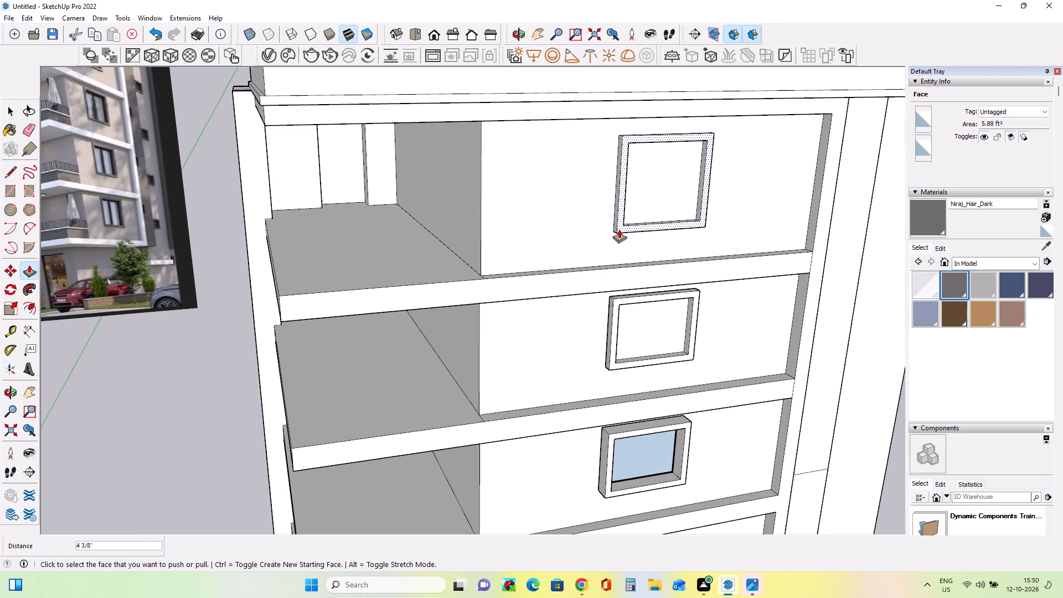
Compare the window trims on the facade with those in the reference photo from several distances and angles.
scroll(608, 250, down, 14)
scroll(443, 227, up, 4)
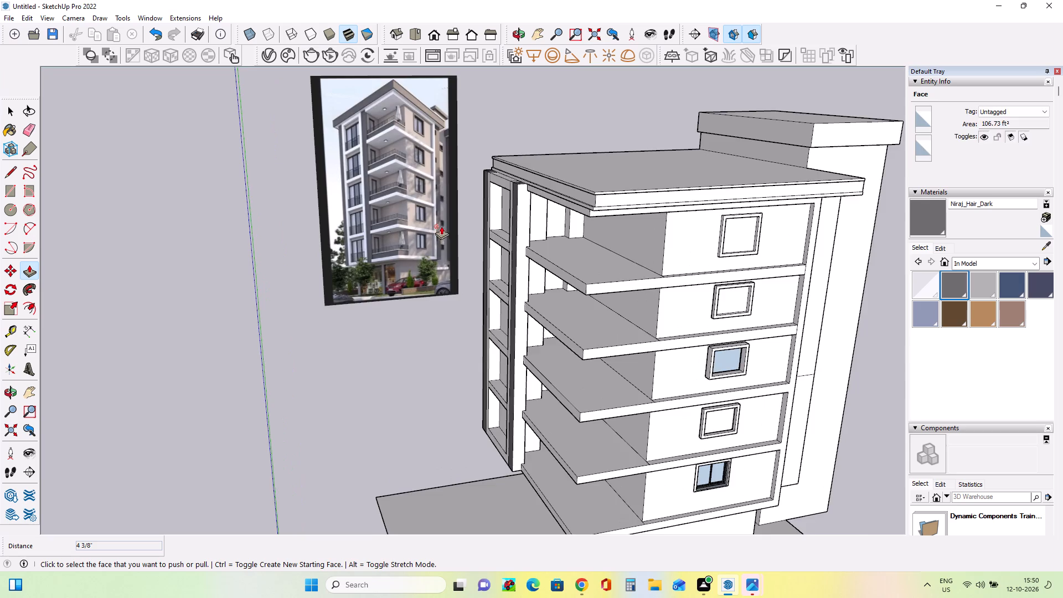
scroll(441, 226, up, 16)
scroll(427, 248, down, 4)
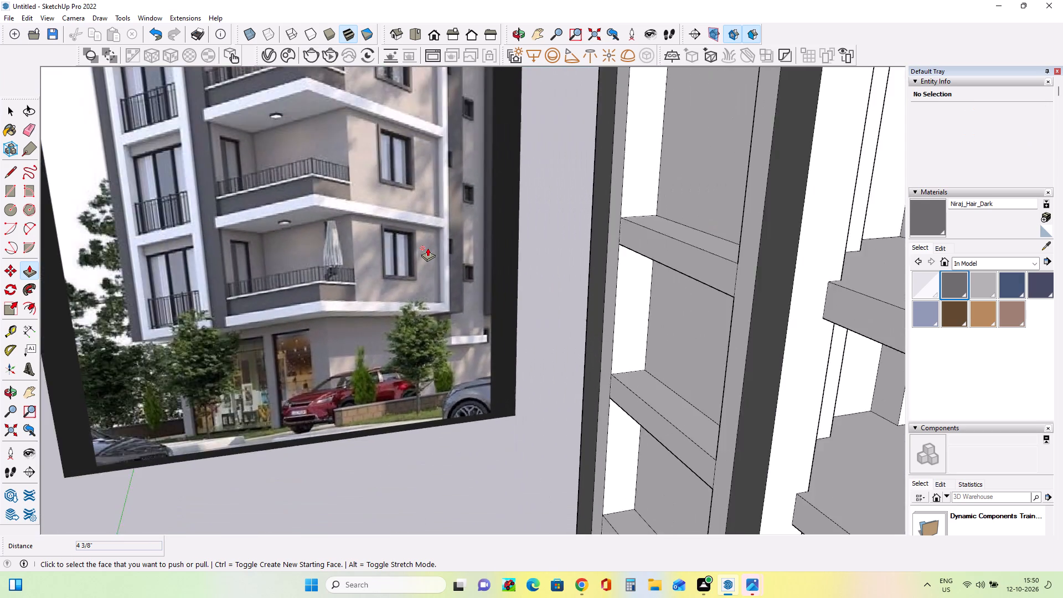
scroll(427, 248, down, 12)
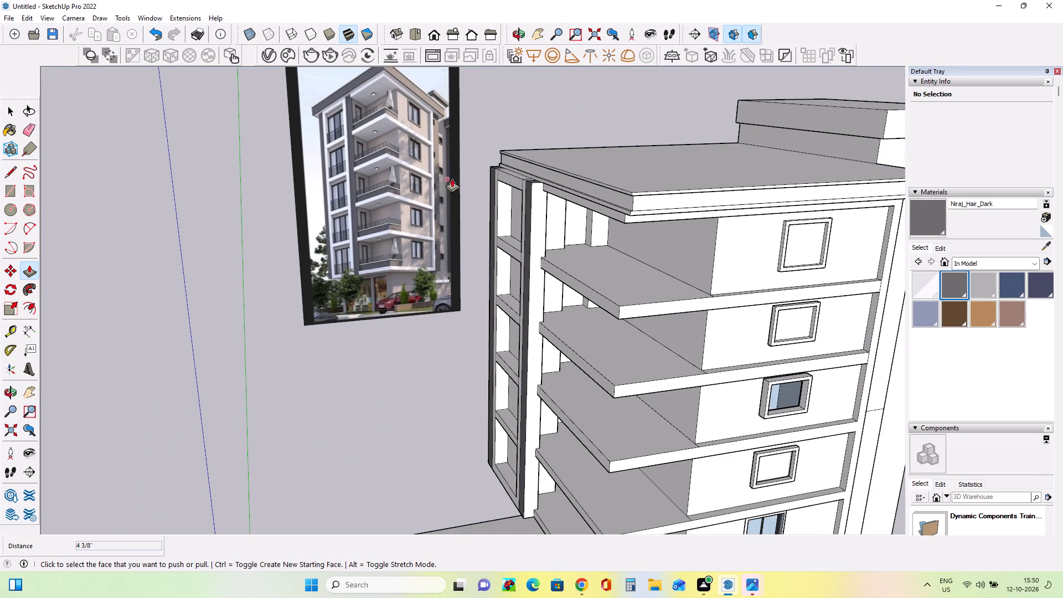
scroll(365, 188, down, 3)
scroll(493, 230, down, 3)
middle_drag(653, 350, 557, 279)
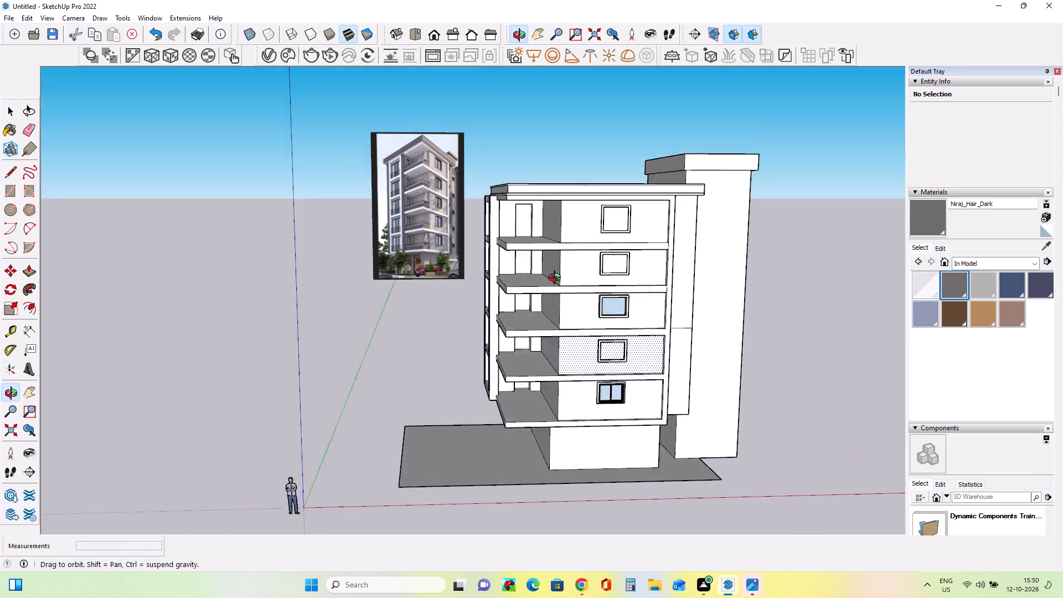
middle_drag(557, 279, 549, 270)
scroll(582, 377, up, 9)
middle_drag(617, 361, 666, 385)
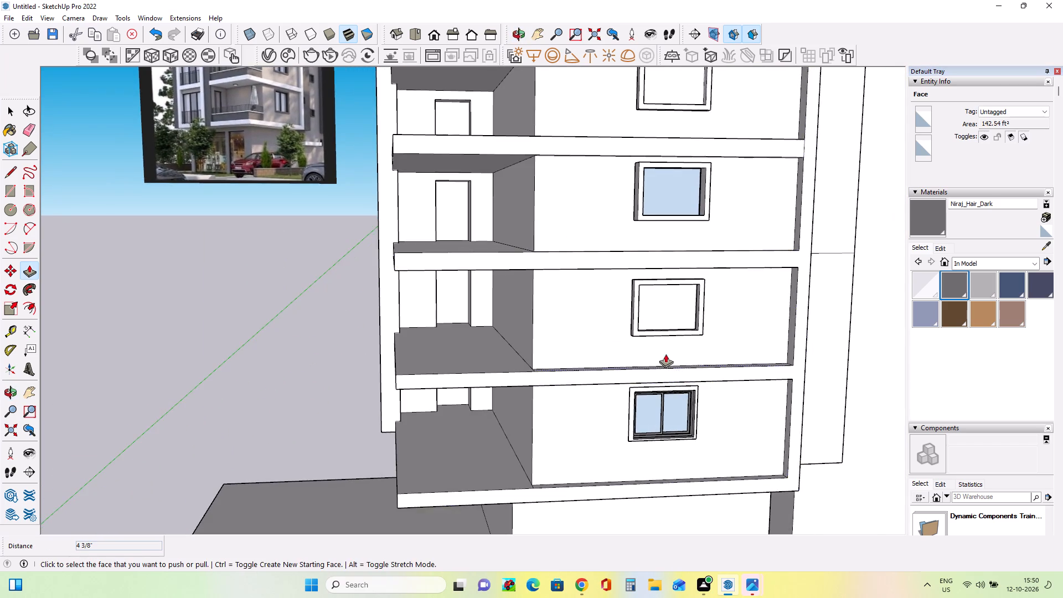
scroll(662, 349, up, 9)
scroll(654, 380, down, 8)
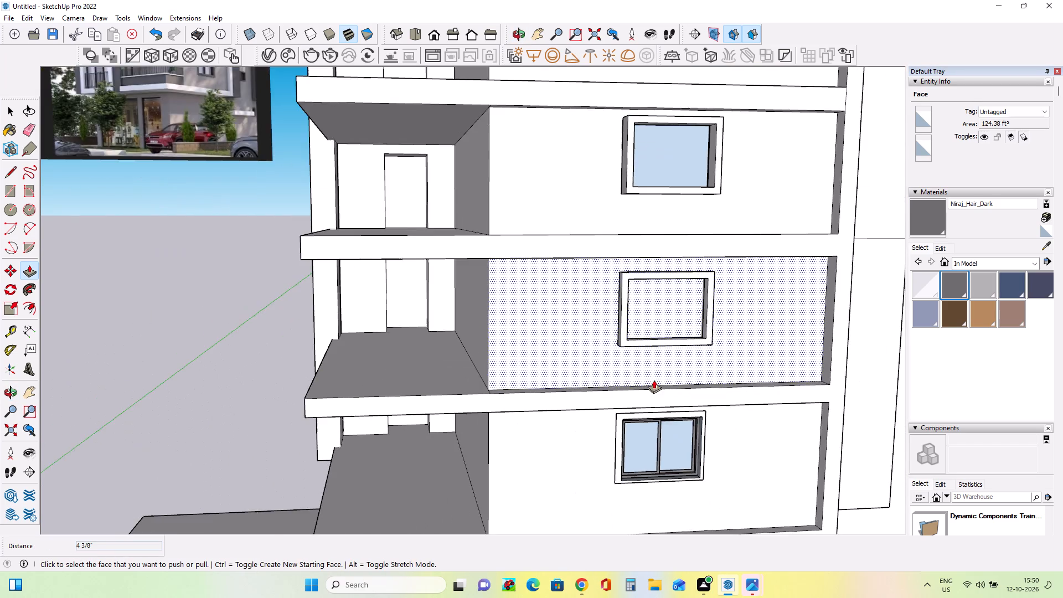
scroll(654, 380, down, 9)
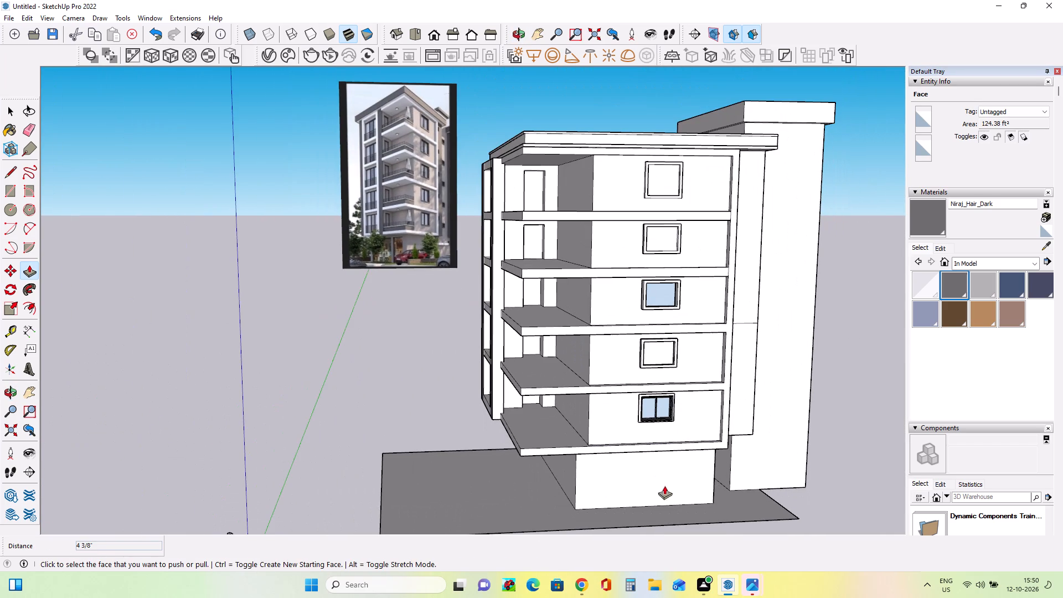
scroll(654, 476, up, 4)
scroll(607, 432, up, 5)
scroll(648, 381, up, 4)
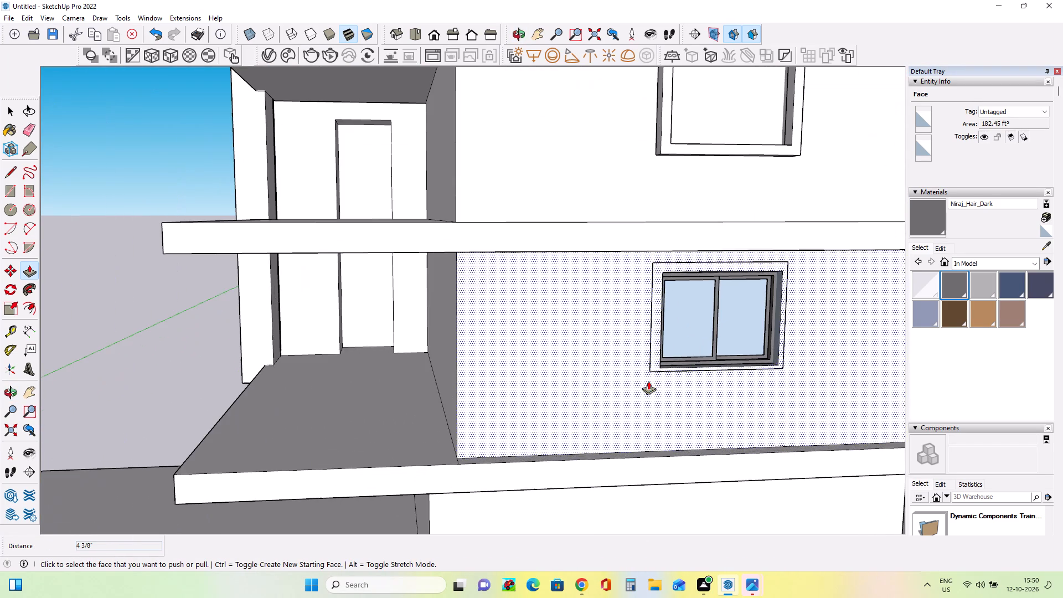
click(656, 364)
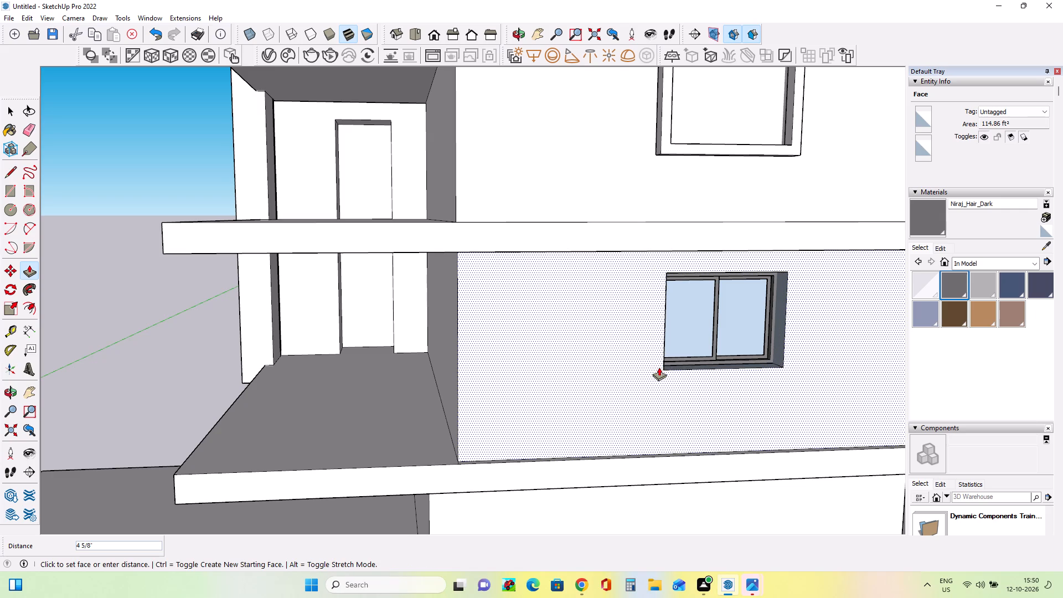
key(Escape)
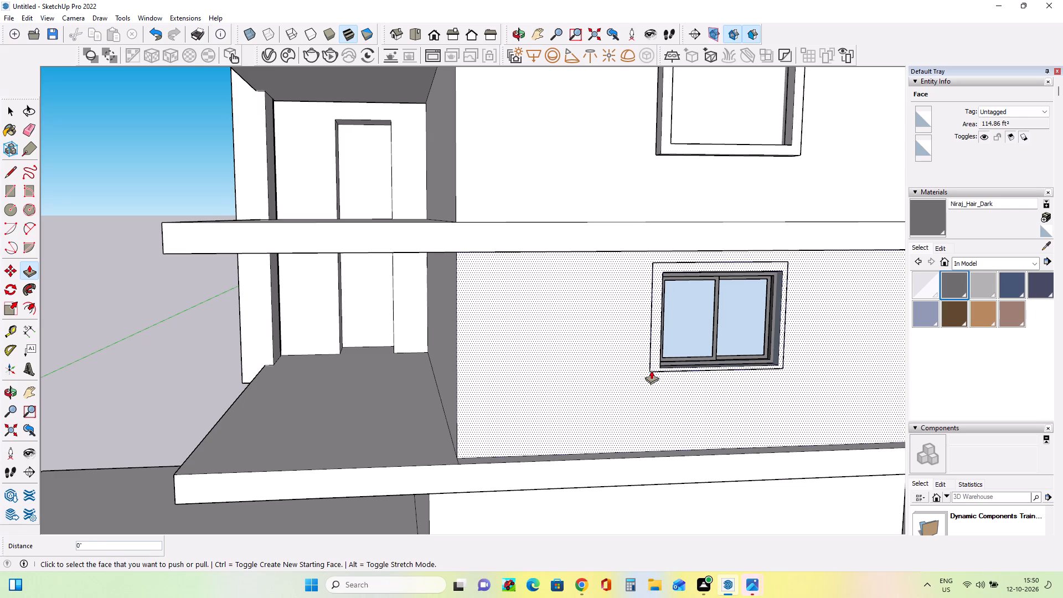
Erase the inner and outer outlines of the dark-framed window on the lowest balcony floor's wall.
middle_drag(651, 370, 592, 382)
scroll(592, 385, up, 5)
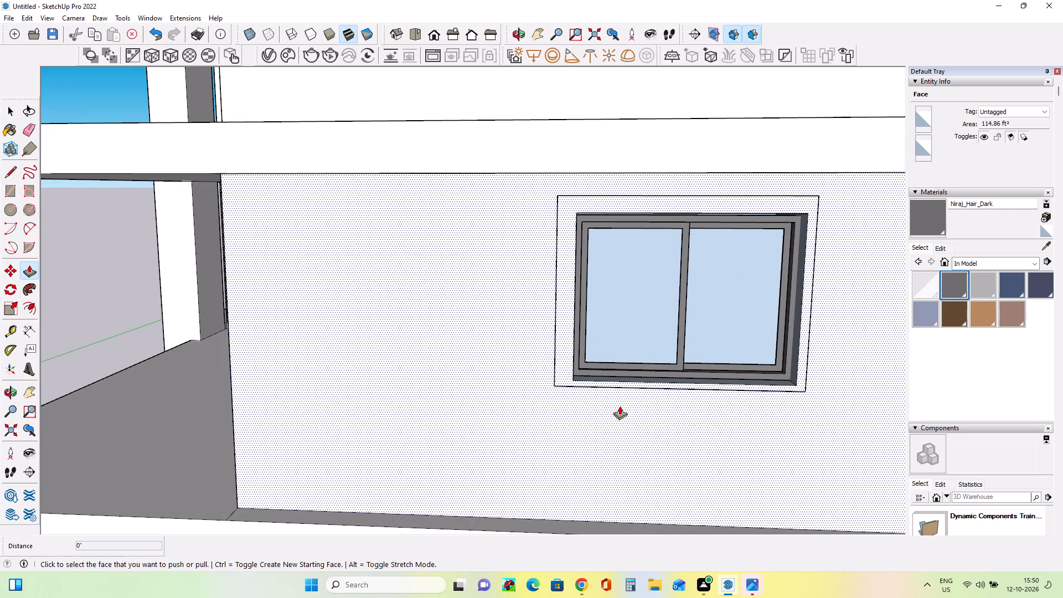
middle_drag(620, 406, 629, 432)
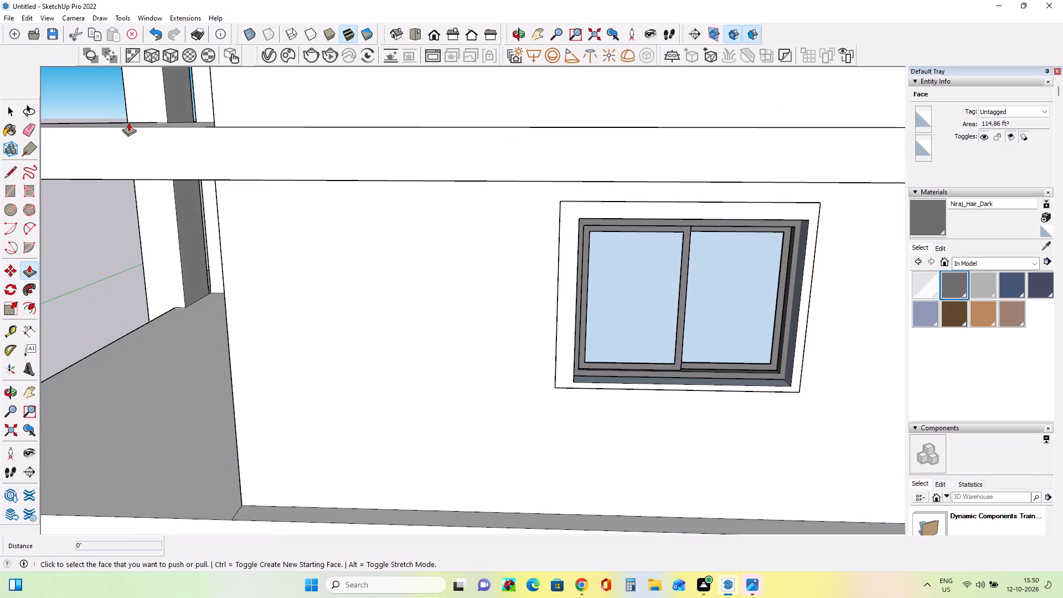
click(9, 114)
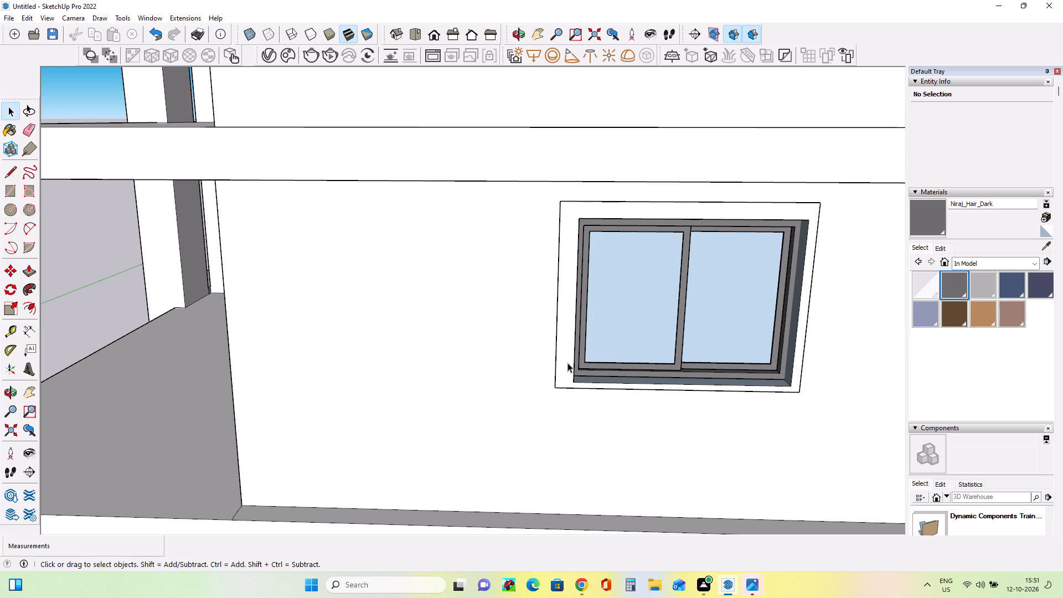
click(567, 363)
middle_drag(575, 388, 573, 379)
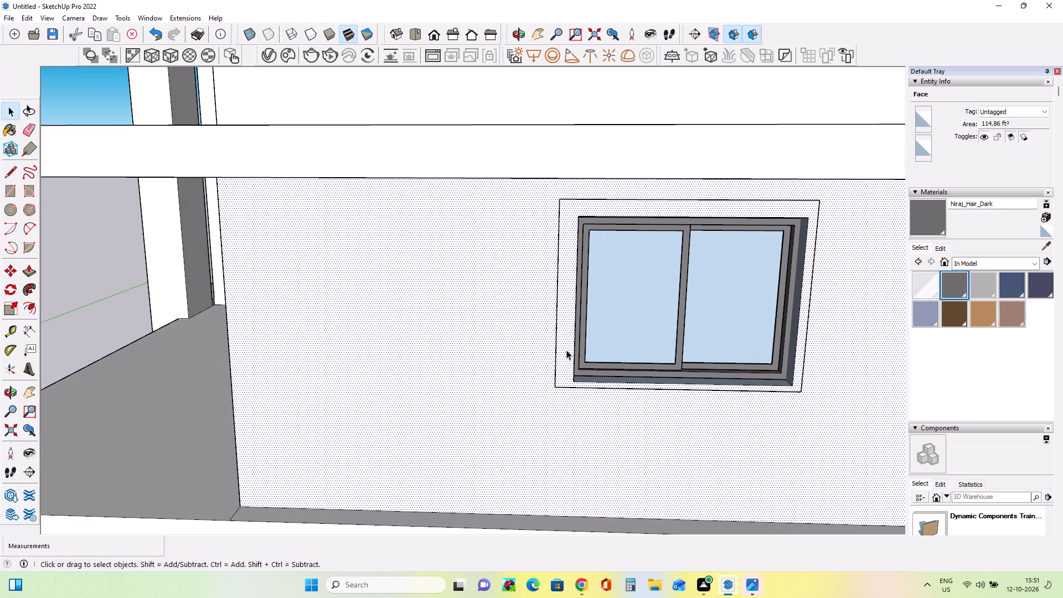
click(26, 128)
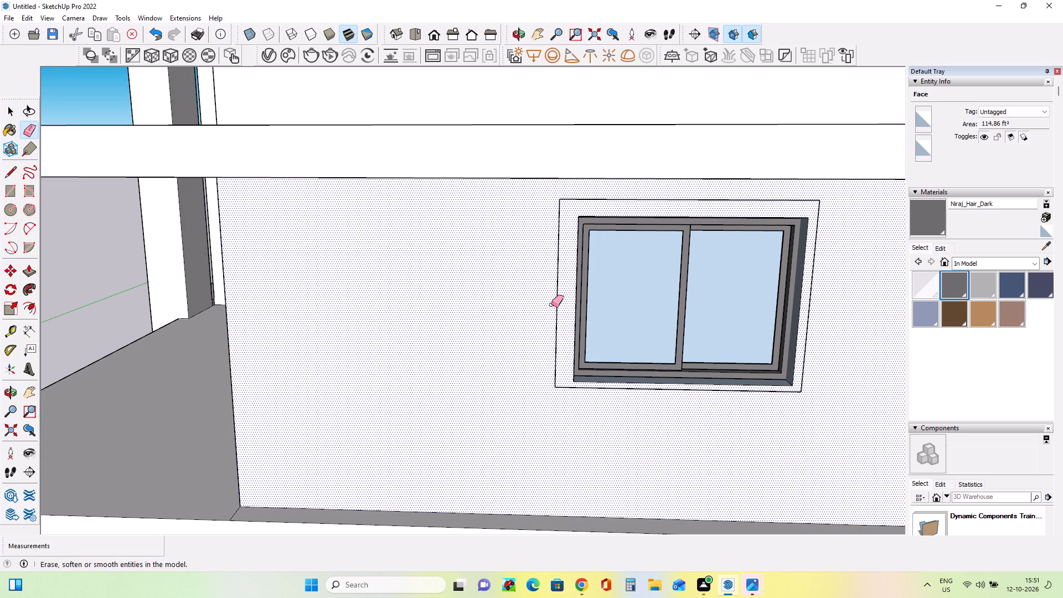
drag(551, 305, 582, 318)
drag(588, 360, 590, 428)
drag(610, 373, 610, 391)
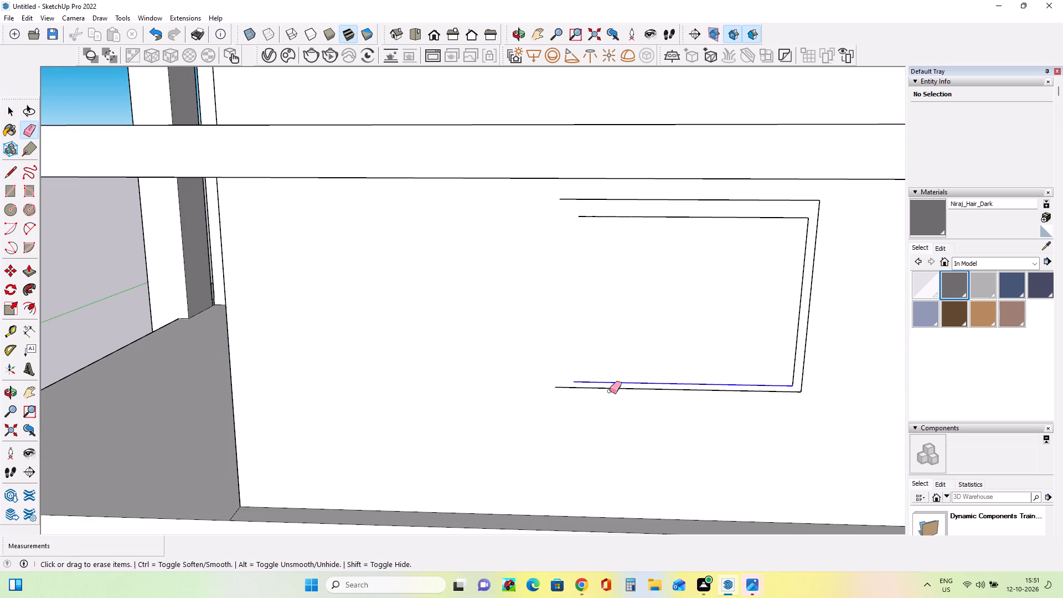
drag(610, 391, 610, 396)
drag(622, 383, 639, 416)
drag(768, 360, 834, 371)
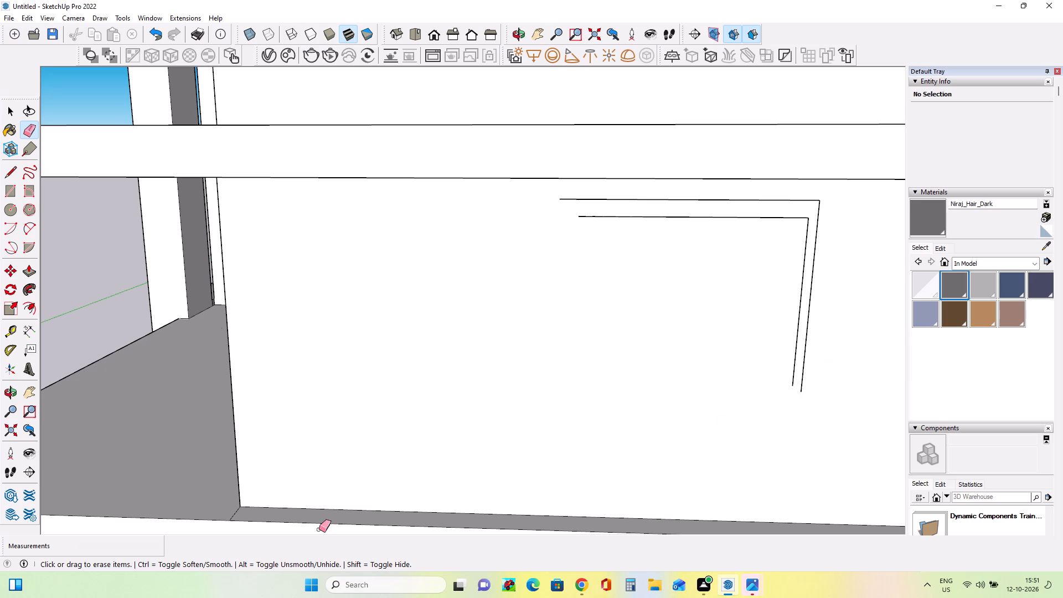
drag(796, 292, 816, 296)
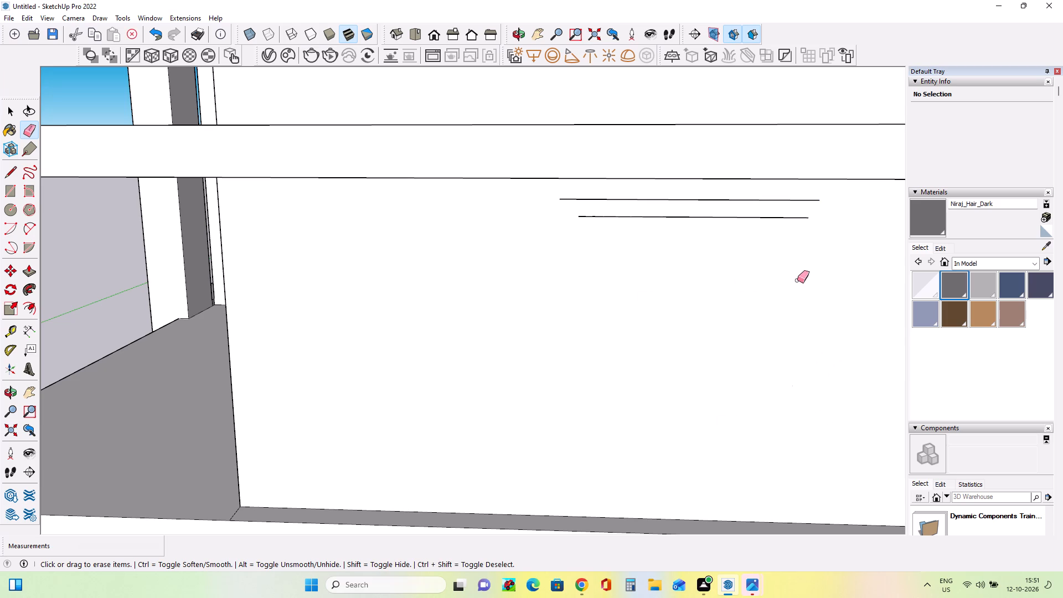
drag(803, 197, 801, 222)
Draw a rectangle about 4' 9 1/2" by 4' 3 7/8" on the cleared lowest-floor wall, beneath the windows above.
middle_drag(772, 322, 771, 281)
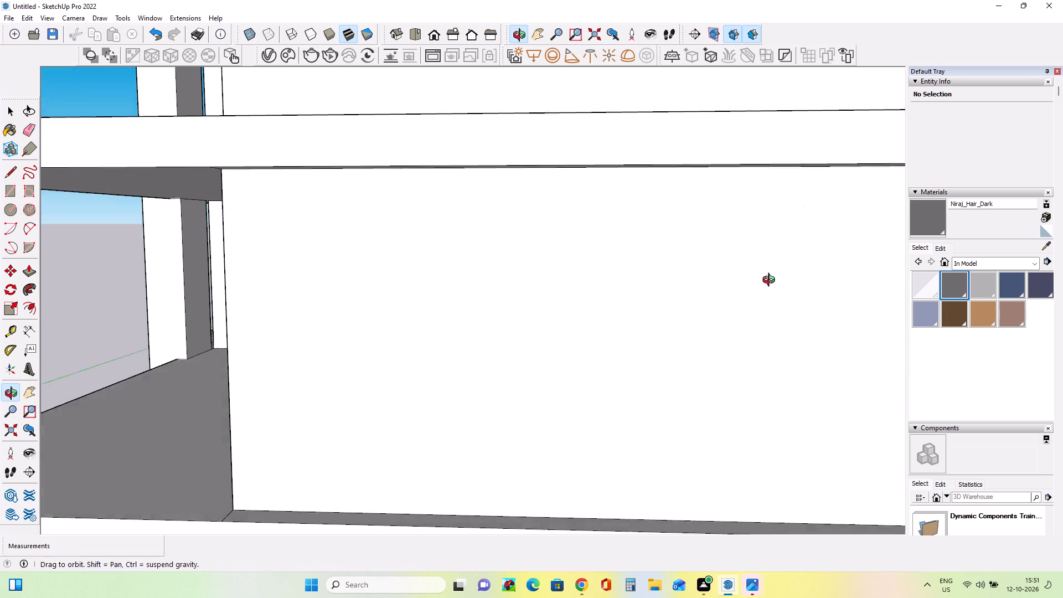
middle_drag(771, 281, 769, 276)
scroll(646, 297, down, 7)
middle_drag(646, 301, 648, 287)
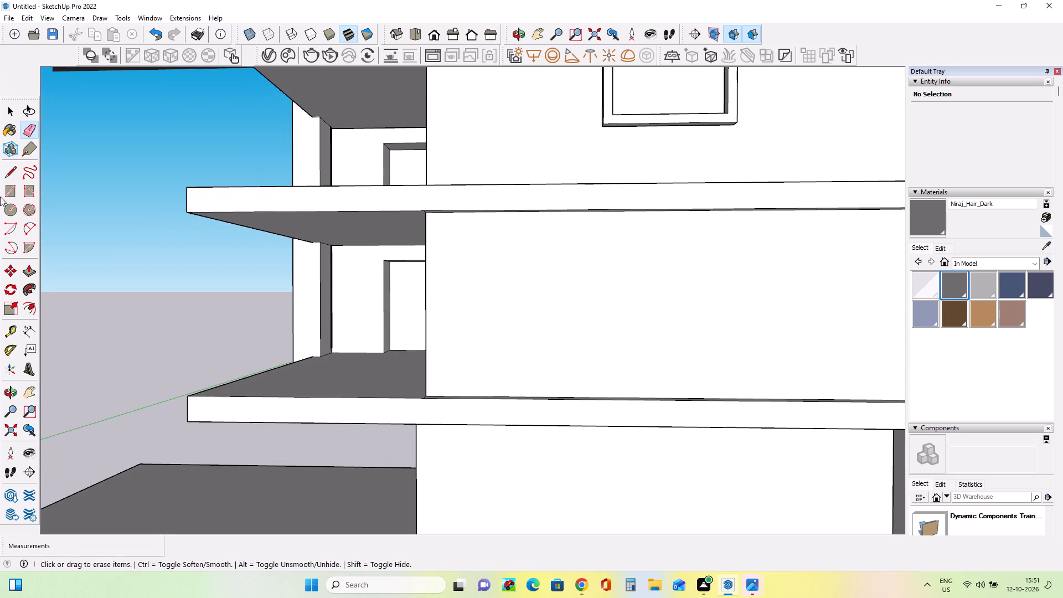
click(13, 192)
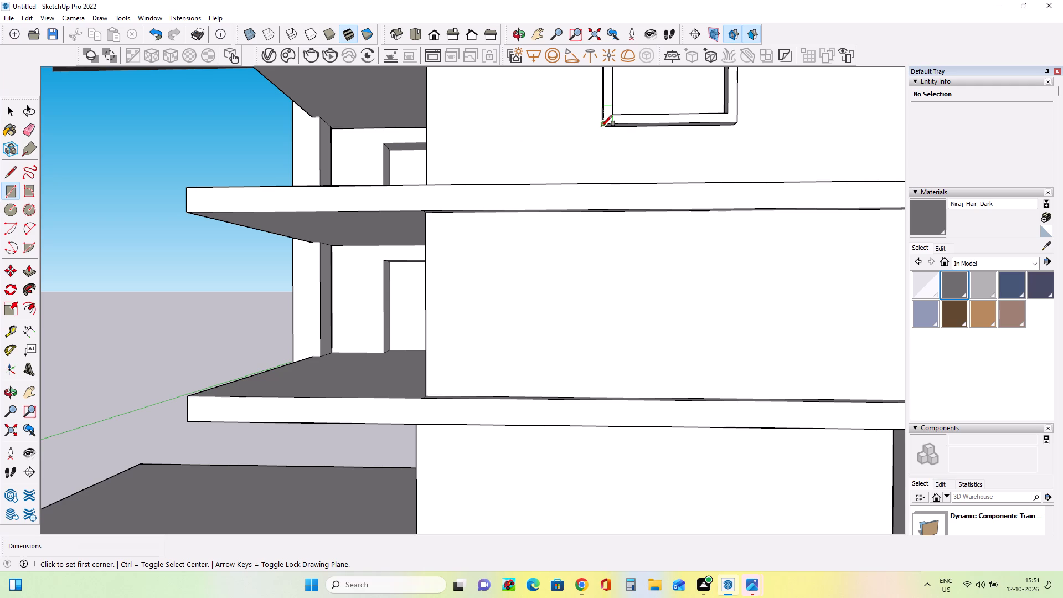
click(609, 259)
key(Escape)
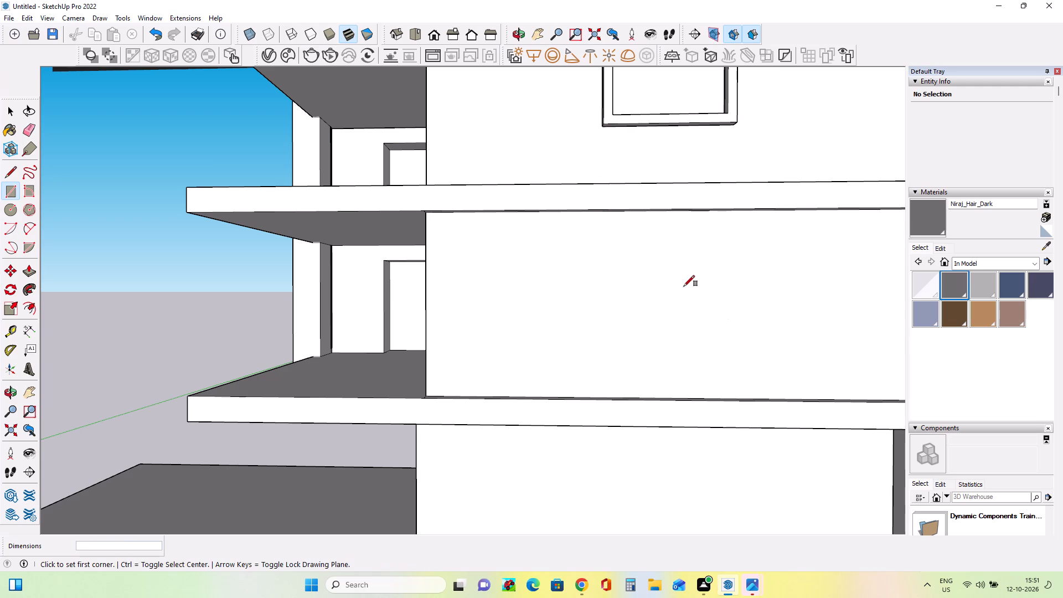
click(615, 236)
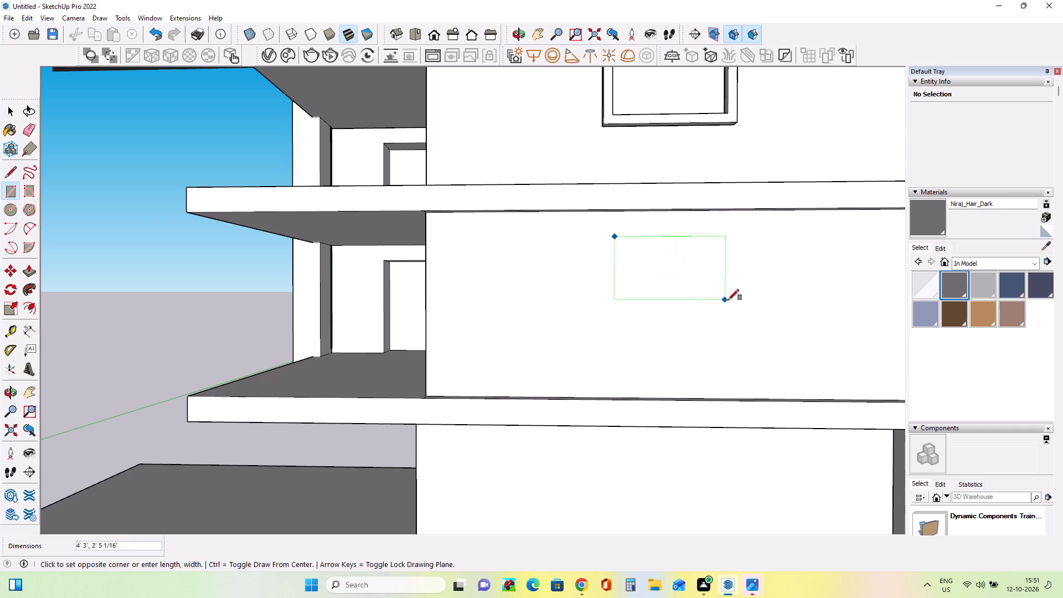
click(743, 350)
Offset the new window rectangle's outline inward by about 3 1/2 inches to form a trim border.
middle_drag(747, 336, 711, 345)
scroll(709, 343, down, 9)
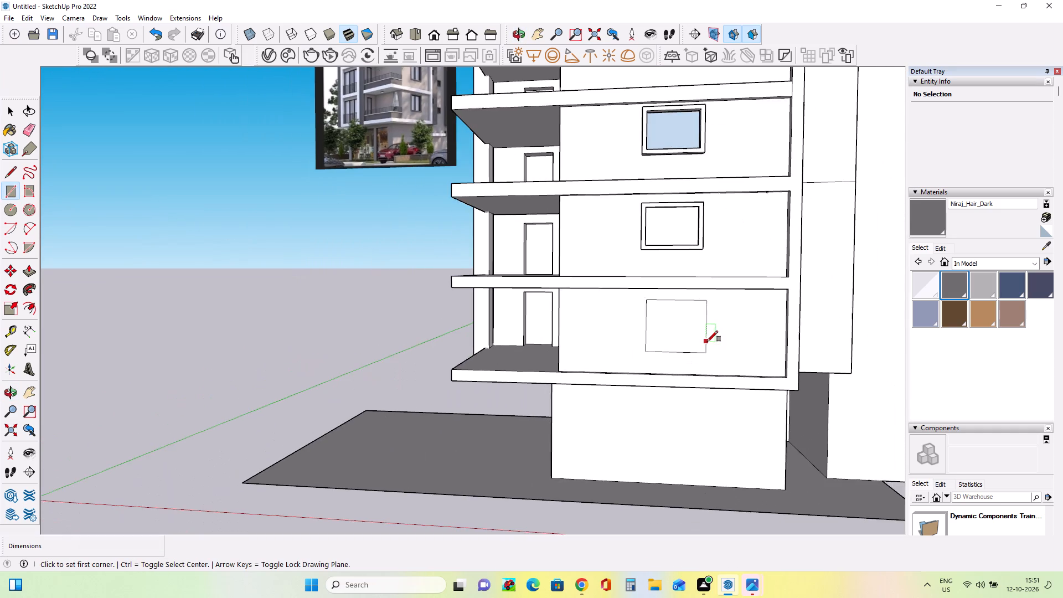
middle_drag(707, 342, 712, 320)
scroll(688, 288, down, 8)
scroll(688, 289, up, 1)
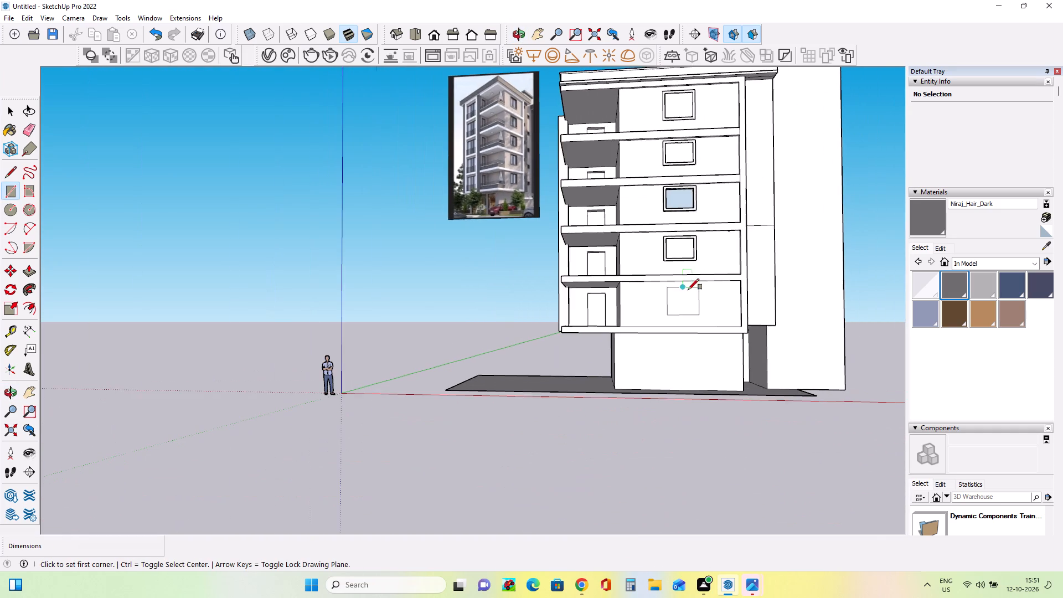
scroll(683, 306, up, 9)
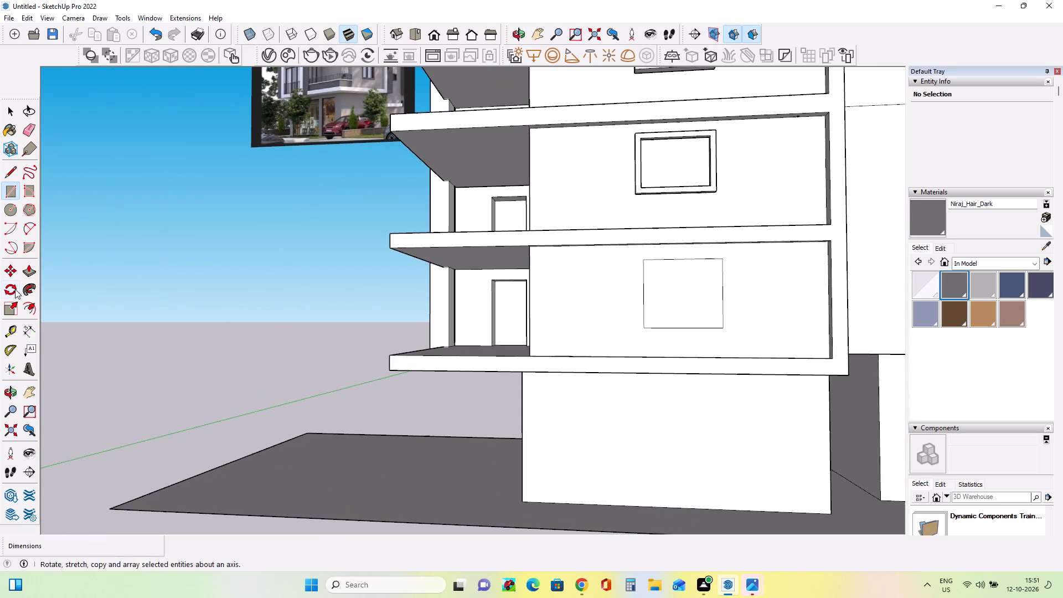
click(35, 312)
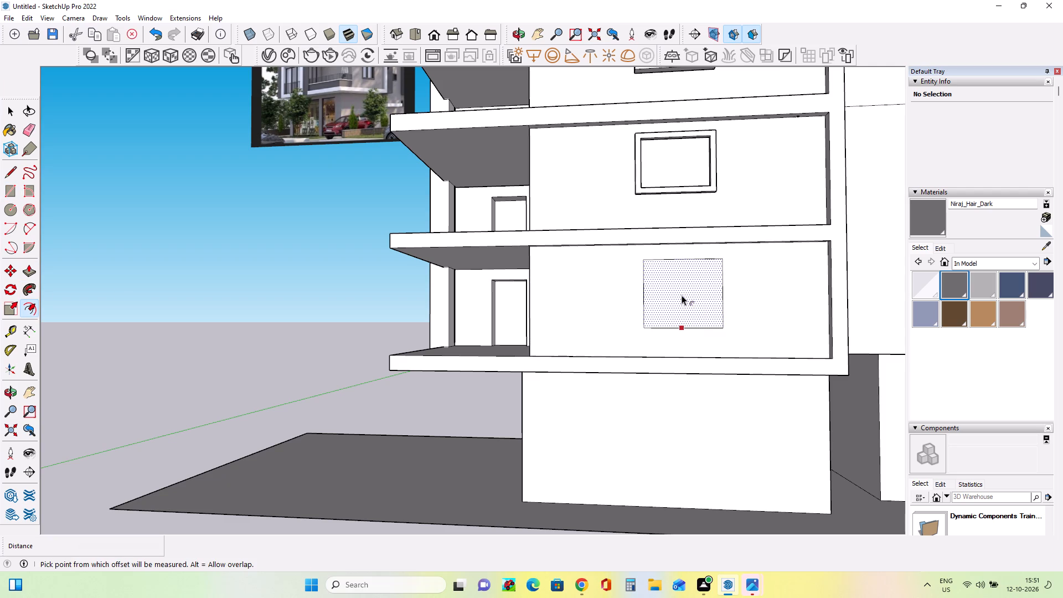
click(682, 295)
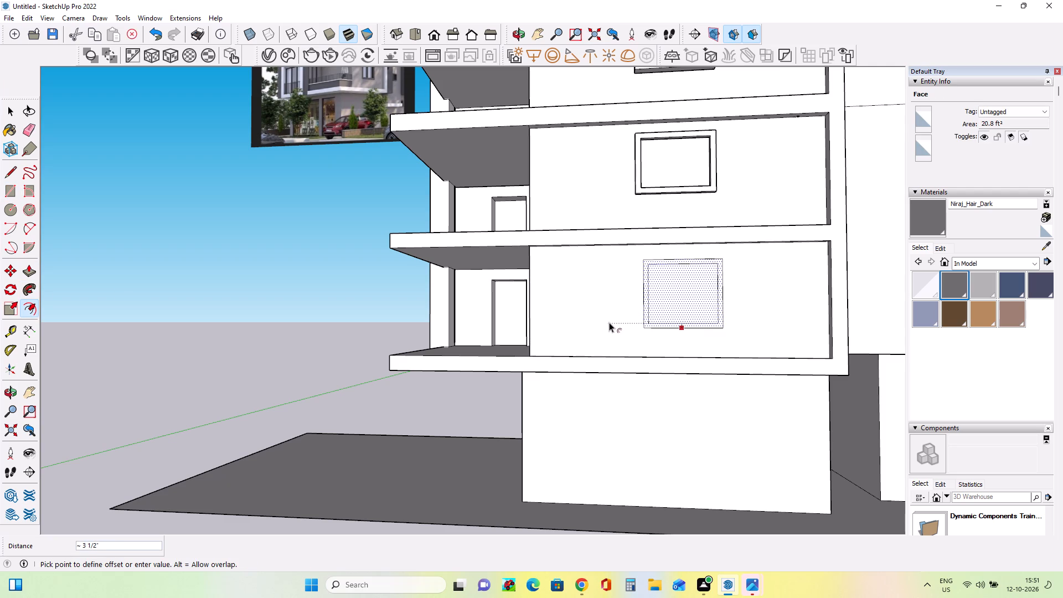
click(609, 323)
Pull the trim border around the lowest window opening outward about 1' 2 7/8".
middle_drag(726, 306, 740, 328)
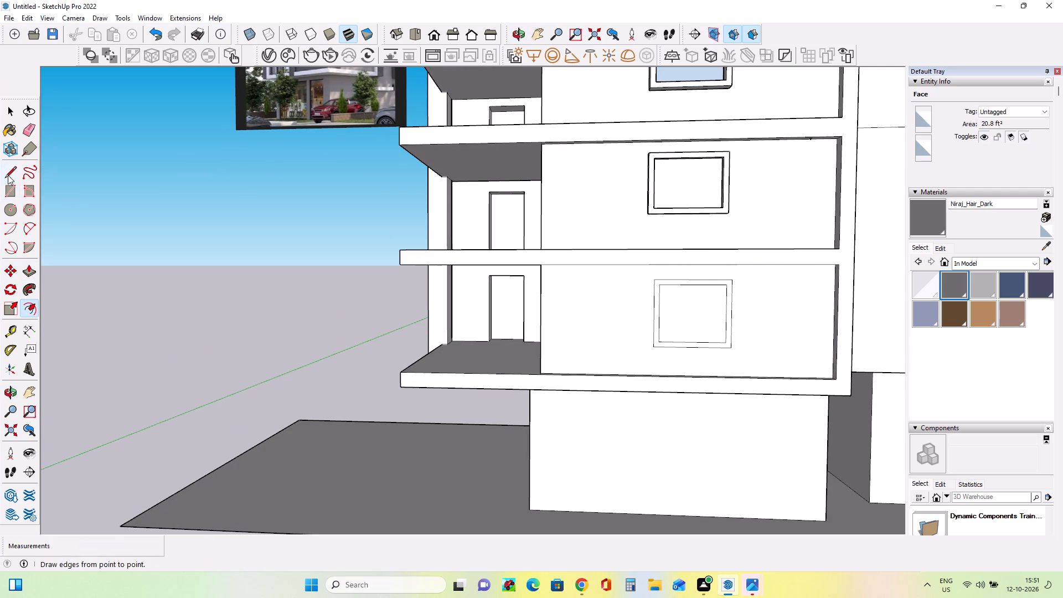
click(24, 274)
click(660, 346)
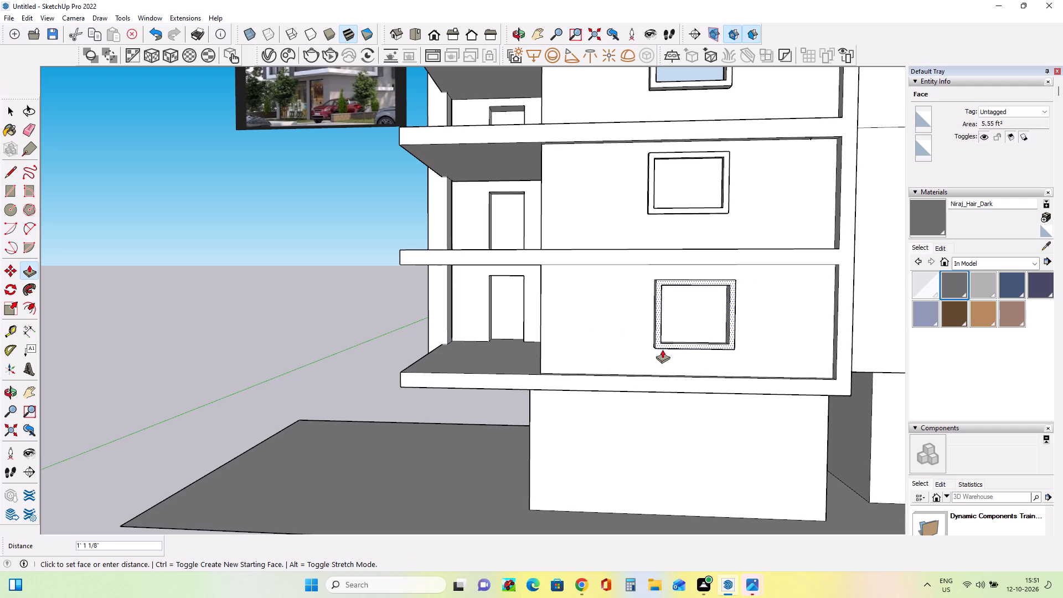
click(662, 349)
Push the front face of the lowest window's trim back about 8 1/2 inches.
middle_drag(566, 315, 563, 324)
scroll(565, 318, down, 4)
middle_drag(581, 299, 600, 350)
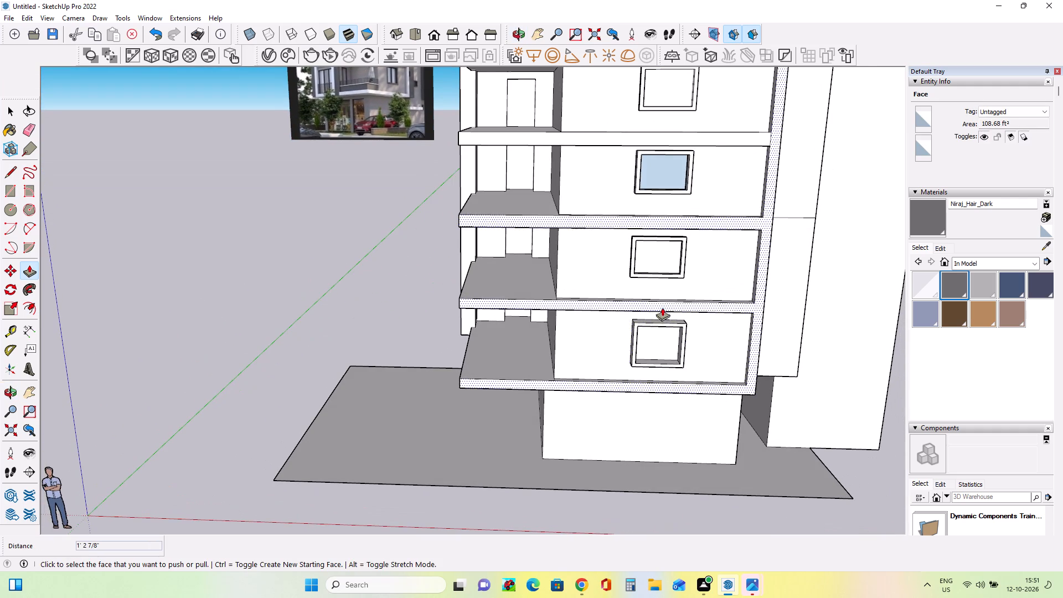
scroll(651, 357, up, 3)
middle_drag(613, 357, 688, 406)
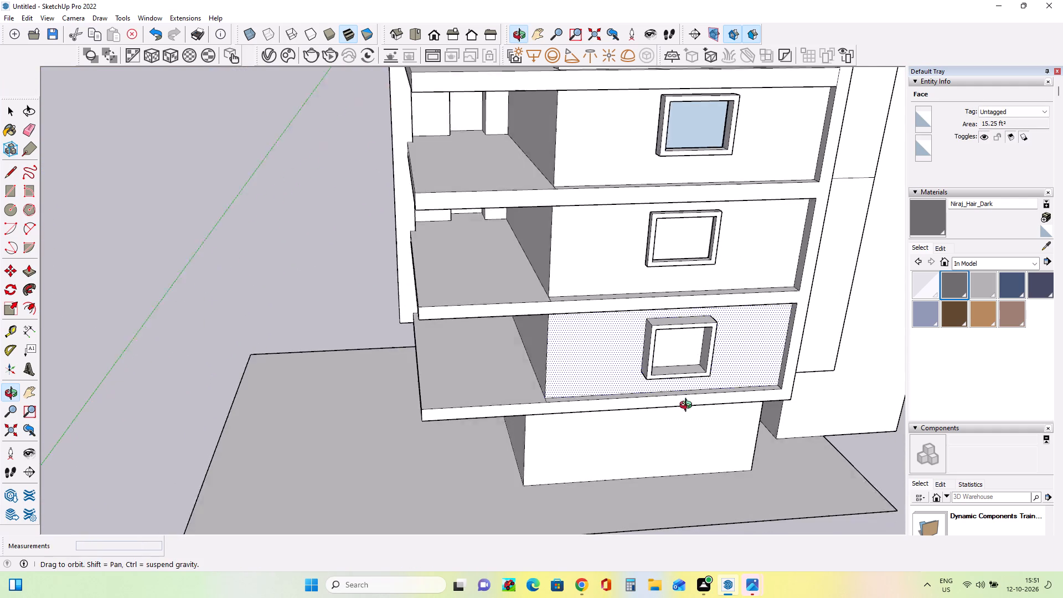
middle_drag(688, 406, 689, 407)
click(657, 363)
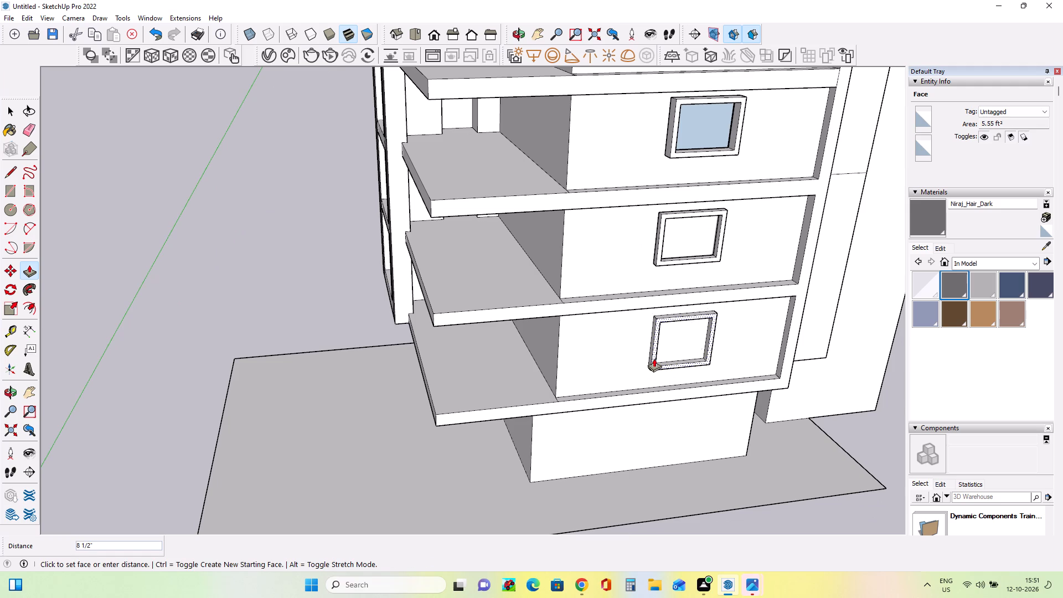
click(654, 358)
Examine how far the window trims project on each floor, comparing the facade with the reference photo from several angles.
middle_drag(679, 355, 623, 338)
scroll(508, 305, down, 10)
middle_drag(641, 311, 590, 268)
scroll(567, 266, down, 8)
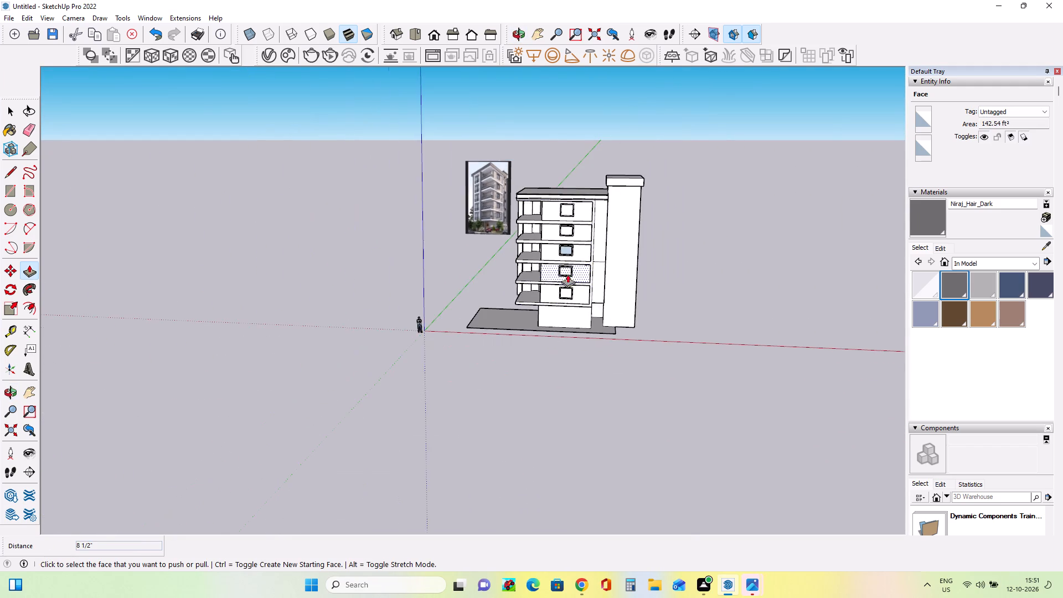
middle_drag(620, 308, 666, 327)
scroll(569, 269, up, 8)
middle_drag(581, 278, 581, 265)
scroll(560, 217, up, 4)
middle_drag(609, 252, 596, 251)
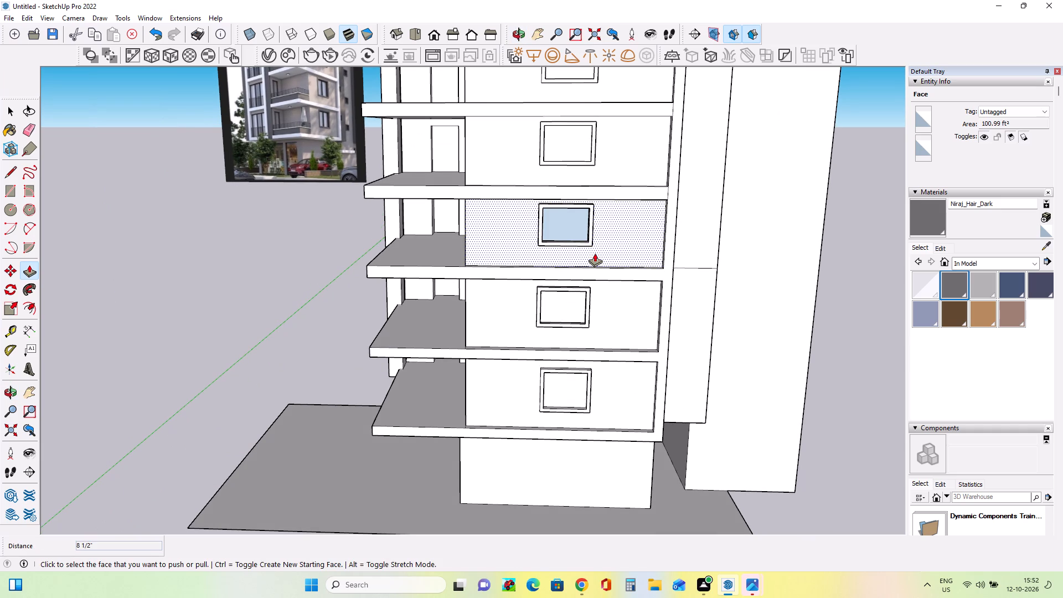
middle_drag(594, 176, 724, 169)
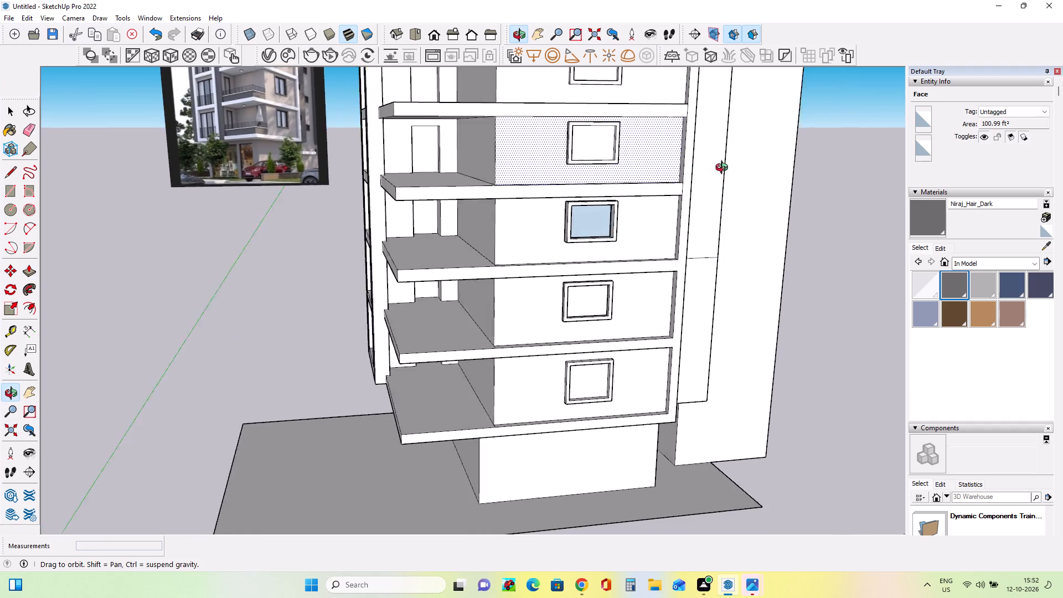
middle_drag(724, 169, 783, 166)
scroll(614, 127, up, 3)
scroll(615, 114, down, 9)
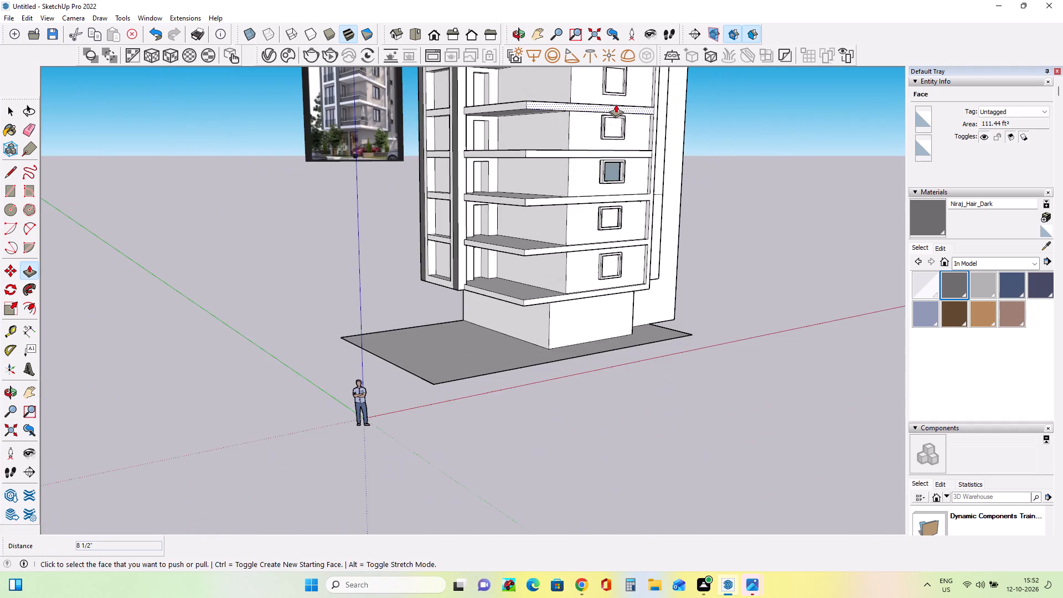
scroll(622, 76, down, 4)
click(29, 393)
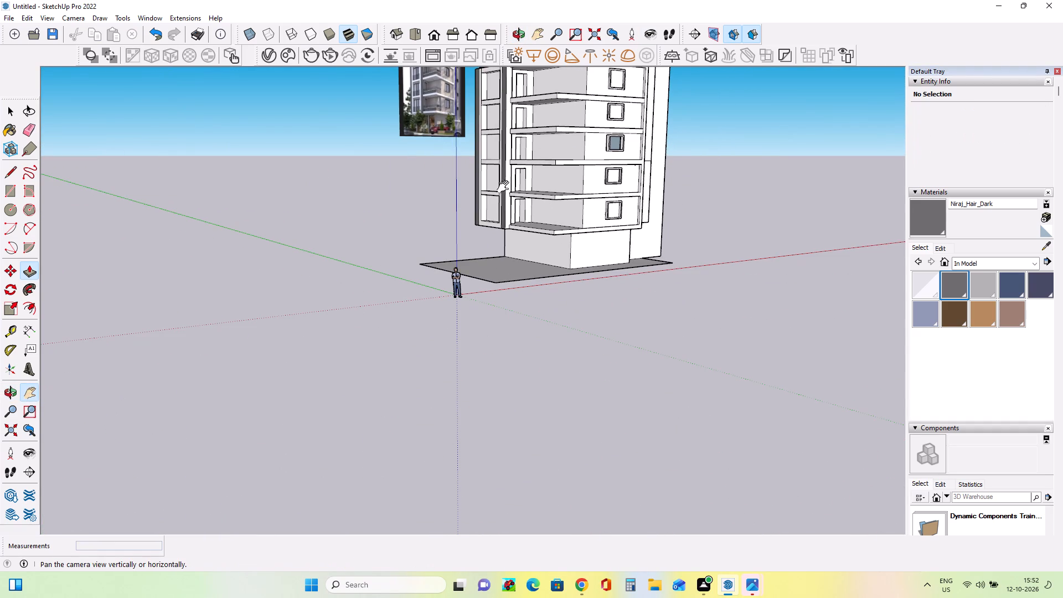
drag(524, 169, 499, 342)
scroll(586, 309, up, 9)
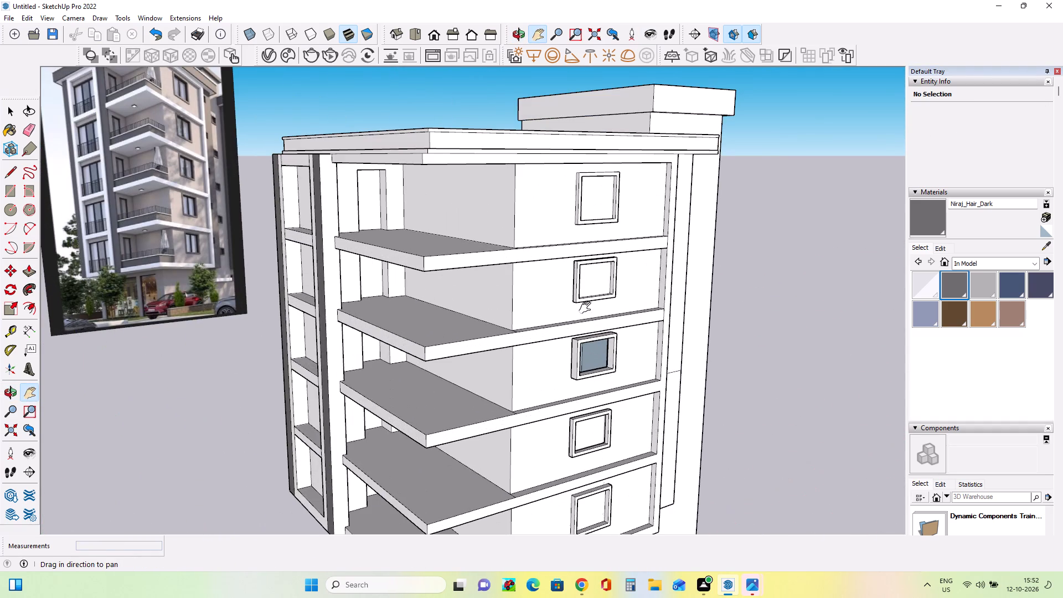
middle_drag(589, 308, 663, 292)
scroll(577, 295, up, 3)
middle_drag(584, 302, 598, 312)
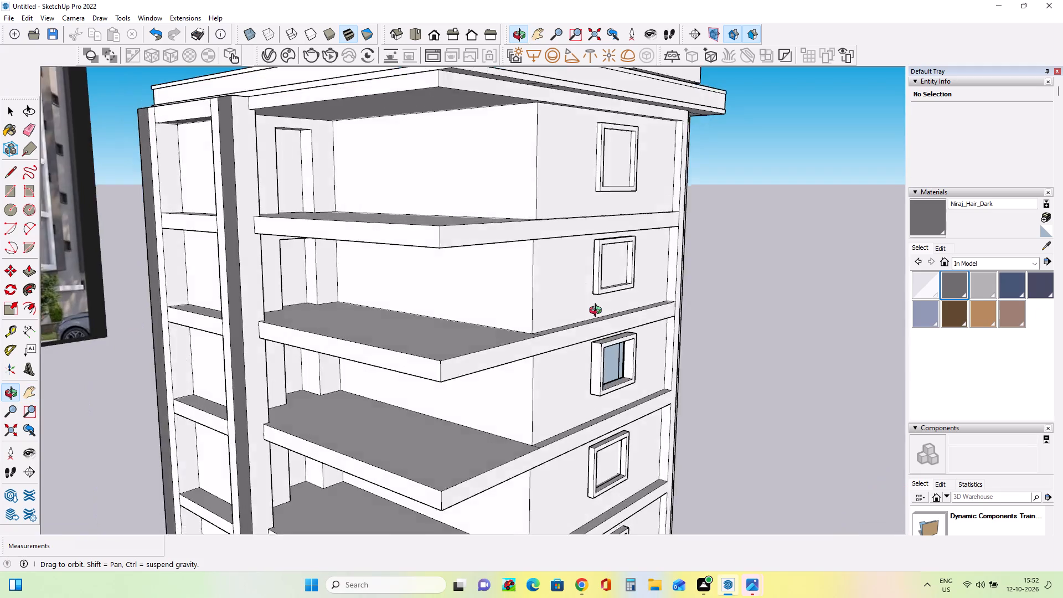
middle_drag(598, 312, 622, 327)
middle_drag(633, 370, 635, 376)
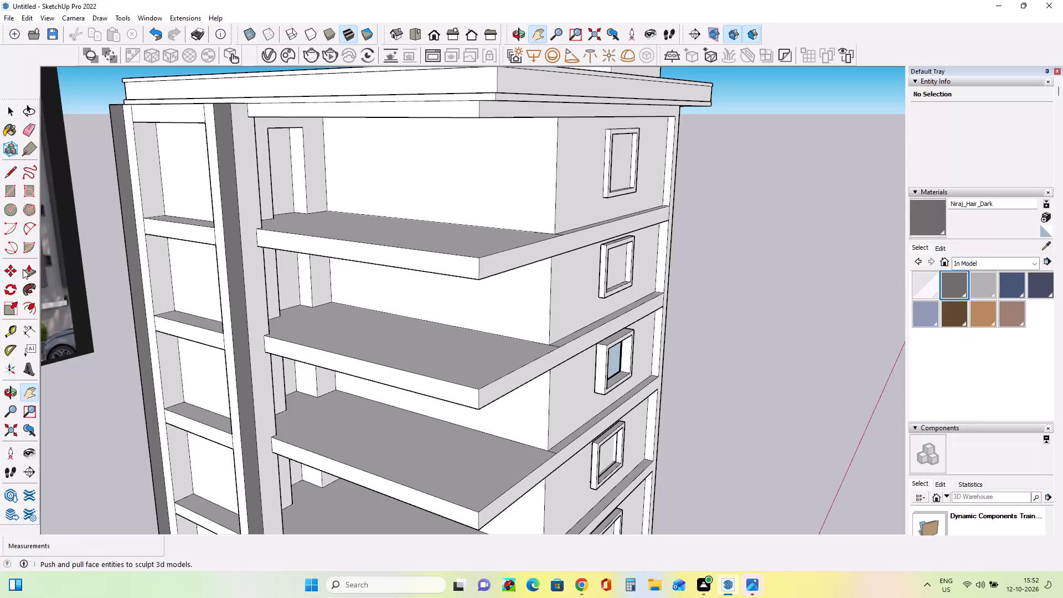
Push the trim of the middle, glazed window back about 4 1/2 inches, flush with the trim of the window above.
click(24, 269)
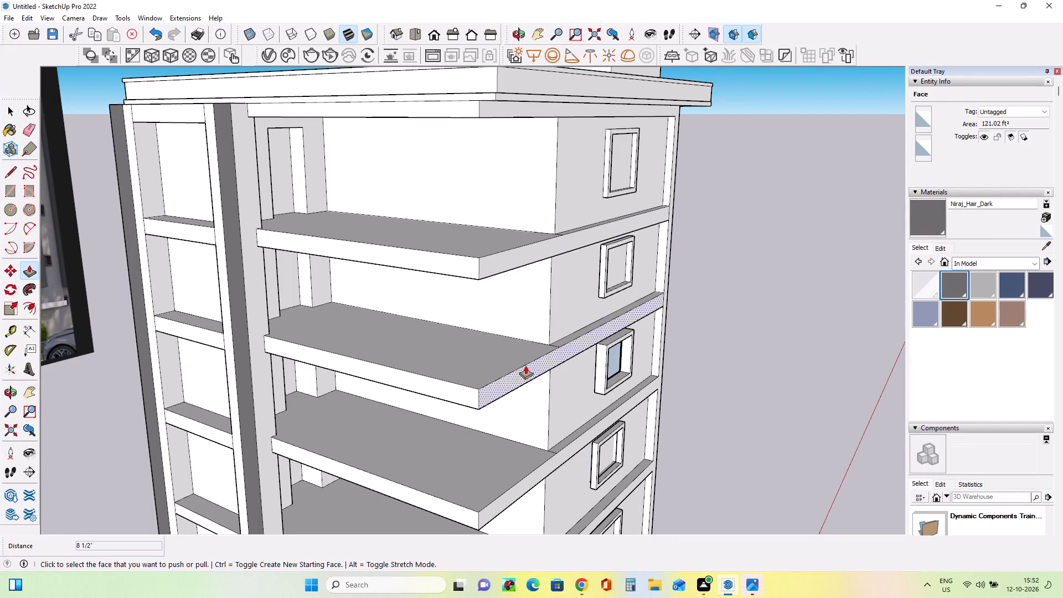
scroll(601, 352, up, 7)
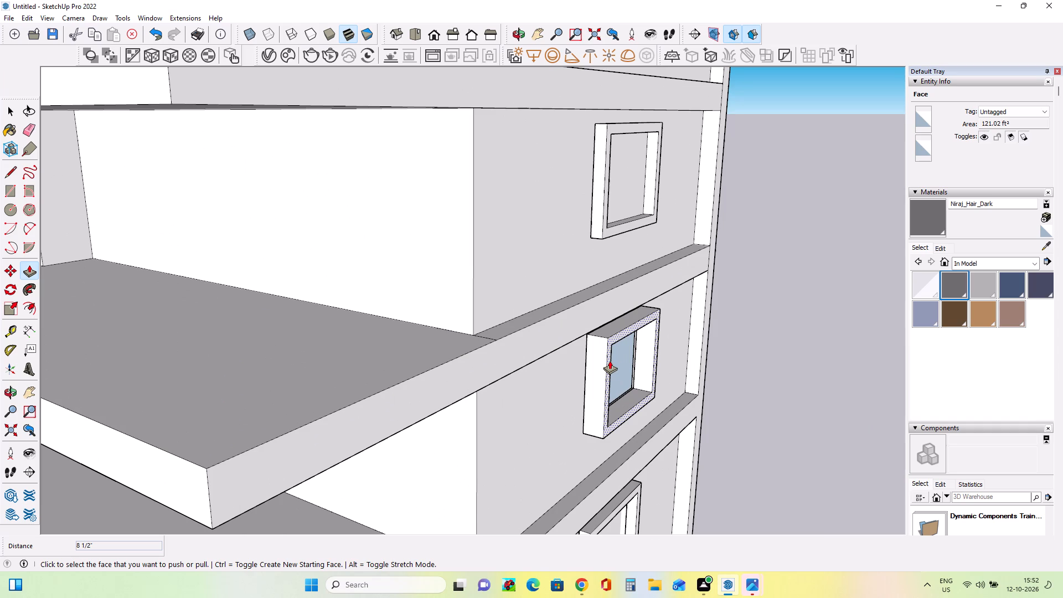
scroll(610, 360, up, 3)
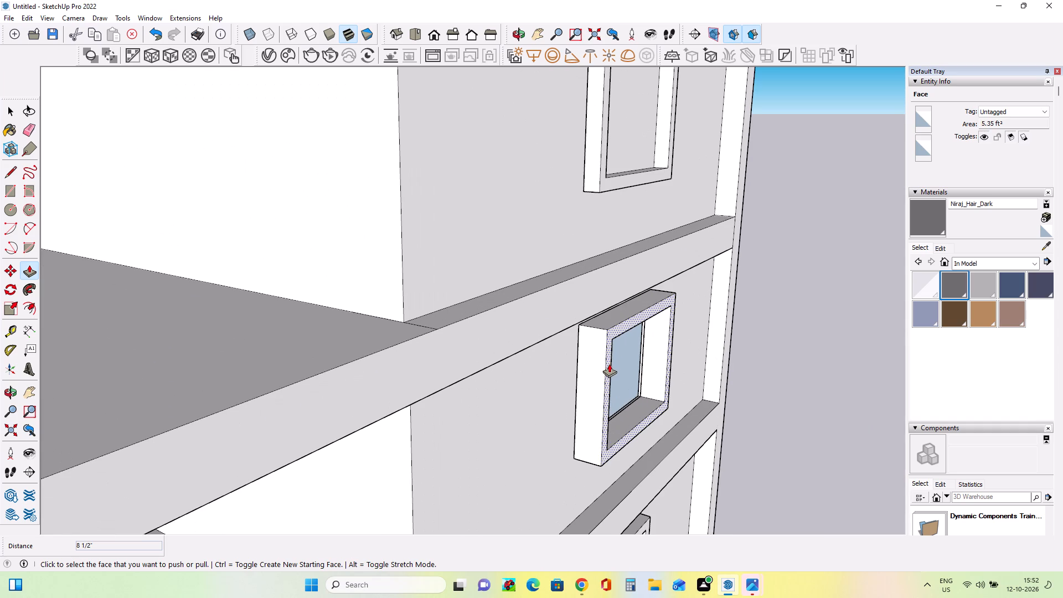
click(607, 367)
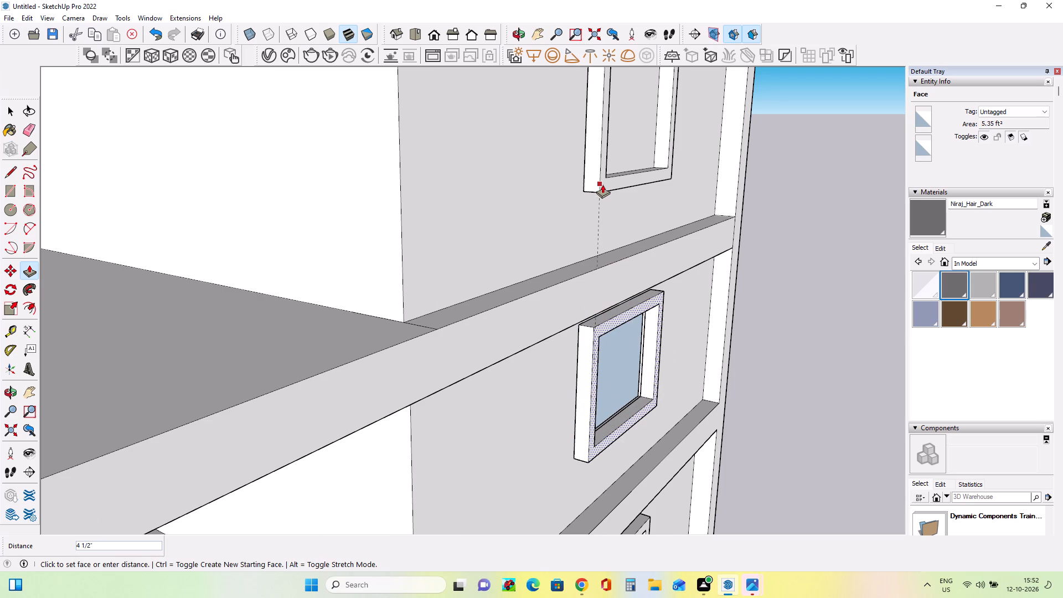
click(602, 184)
Push/Pull the second-lowest window's trim by about 3/8 inch to align it with the glazed window's trim above.
scroll(595, 326, down, 8)
scroll(605, 498, up, 4)
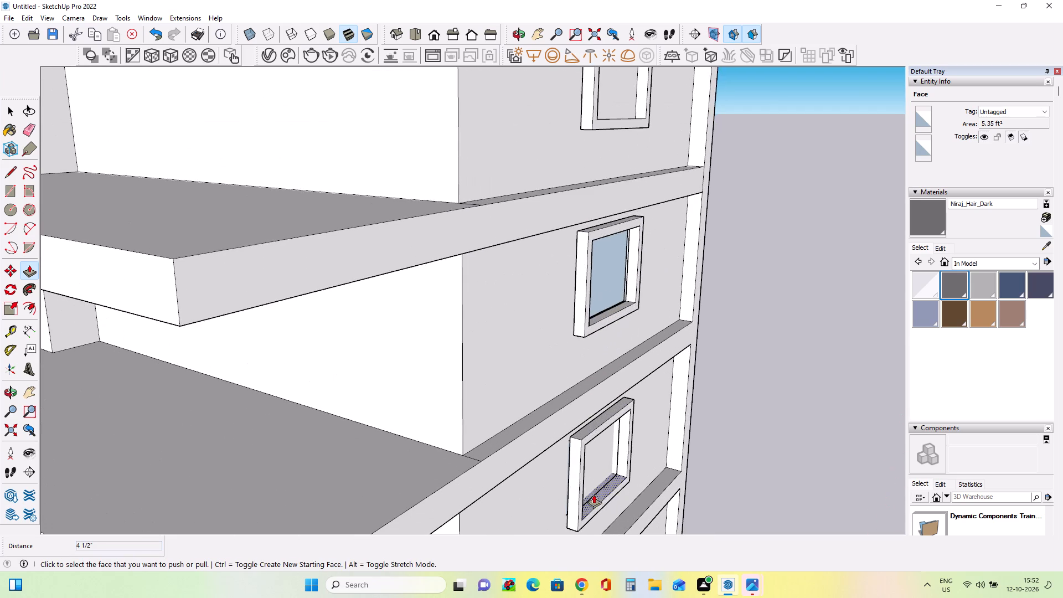
scroll(591, 492, up, 4)
click(577, 446)
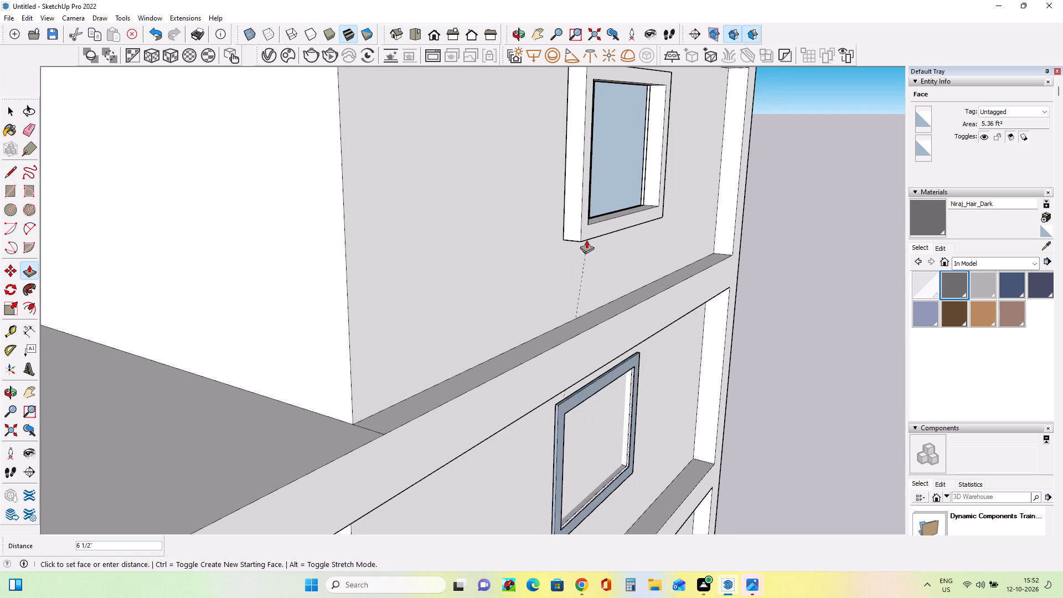
click(589, 221)
Push the lowest window's trim back about 7/8 inch, flush with the trim of the window above it.
scroll(589, 400, down, 11)
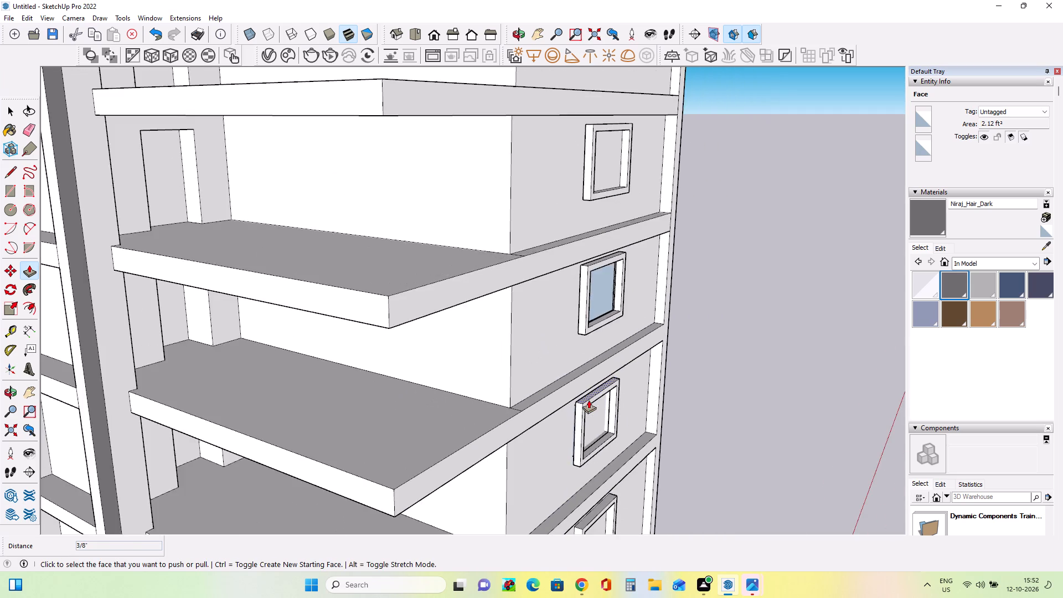
scroll(589, 400, down, 7)
scroll(606, 494, up, 10)
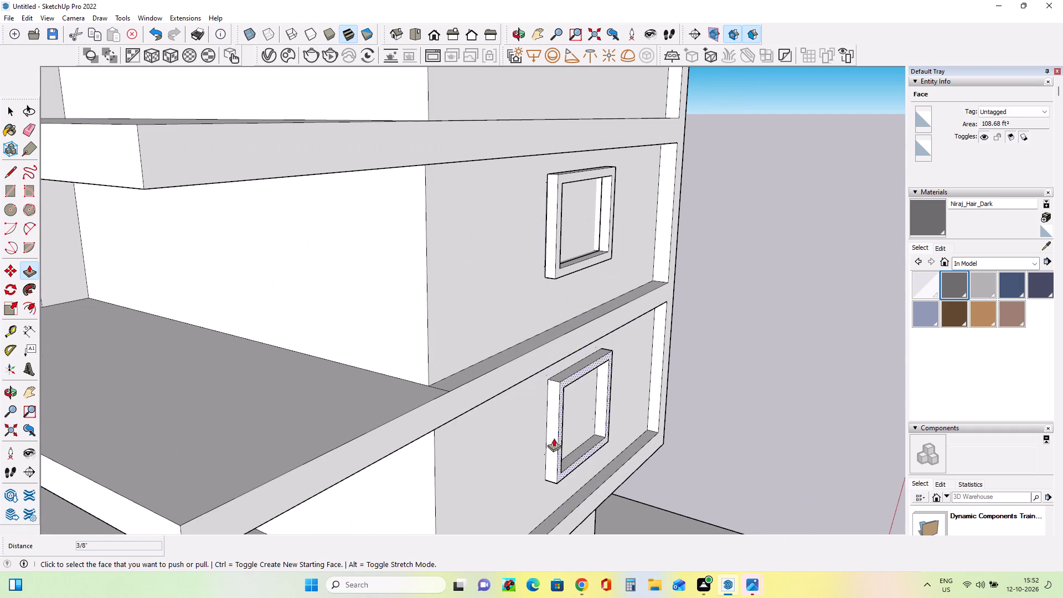
click(560, 413)
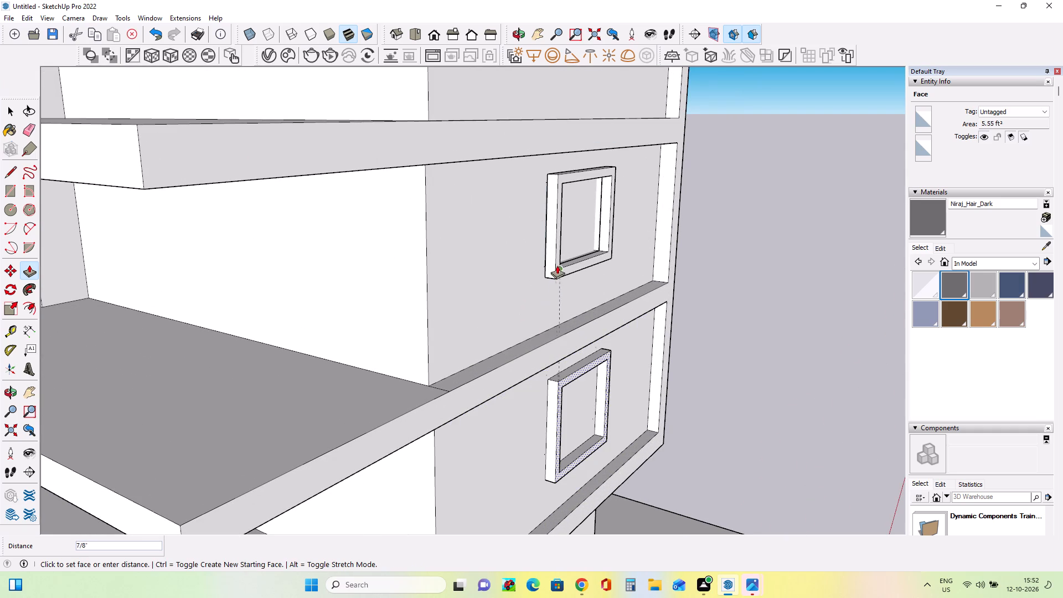
click(558, 264)
Push/Pull the top window's trim, finishing with about 9/16 inch to align it with the trim of the window below.
scroll(621, 411, down, 12)
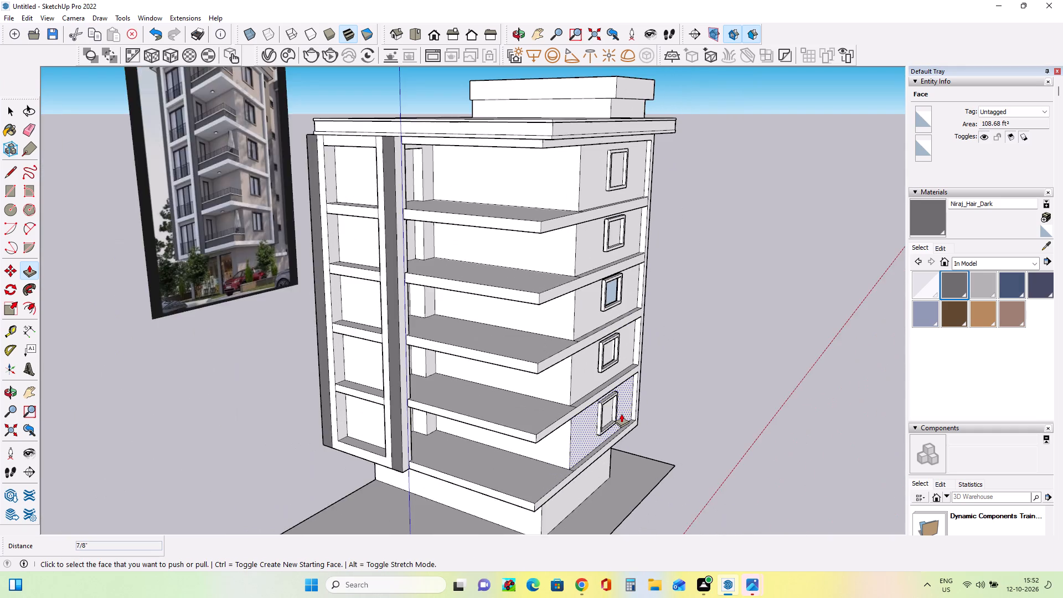
scroll(621, 414, down, 4)
middle_drag(660, 321, 571, 315)
scroll(601, 280, up, 7)
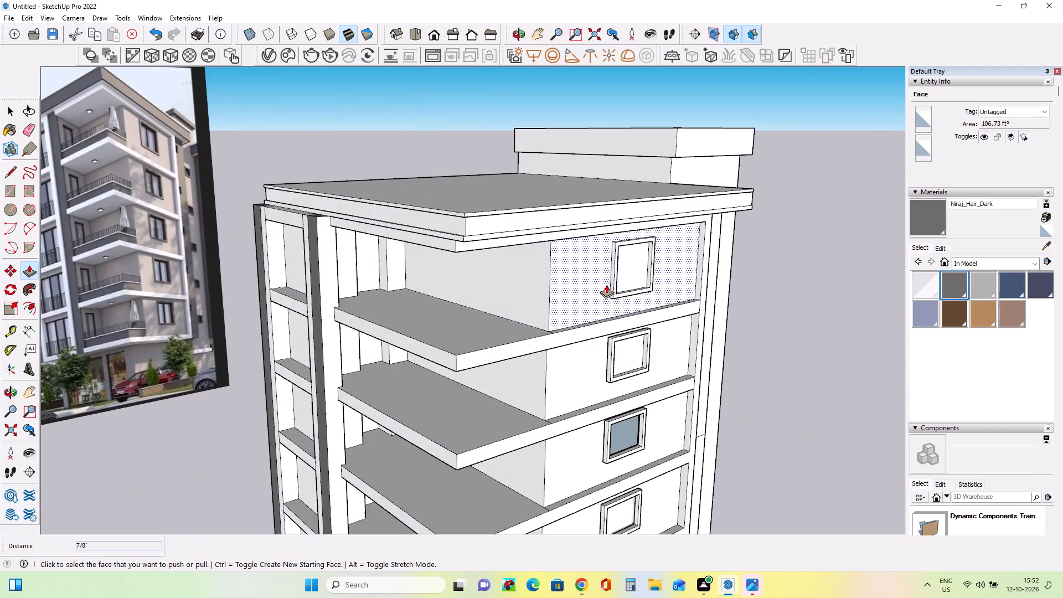
scroll(606, 285, up, 9)
click(627, 289)
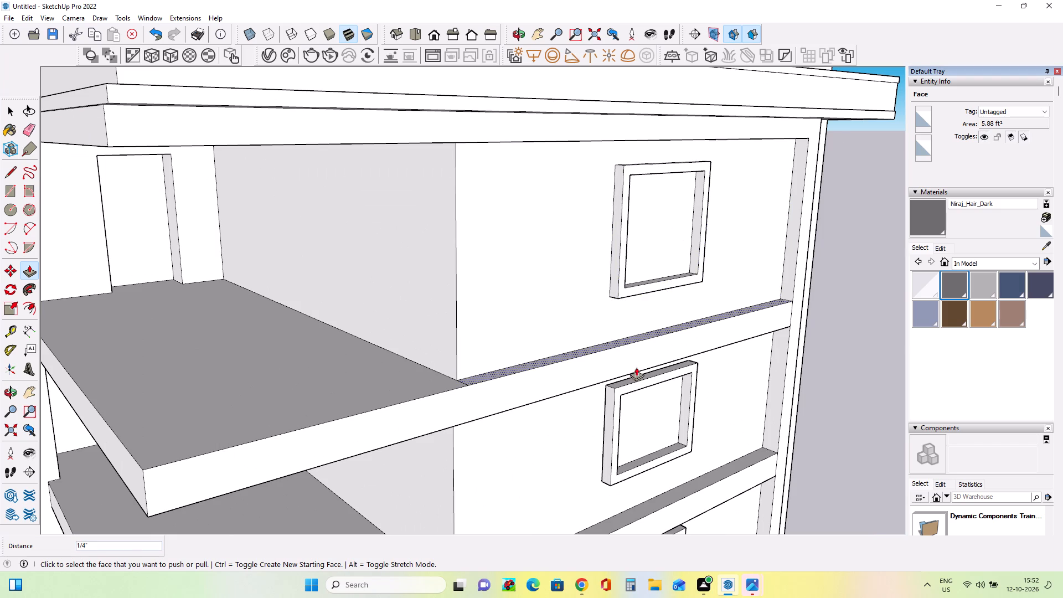
click(622, 285)
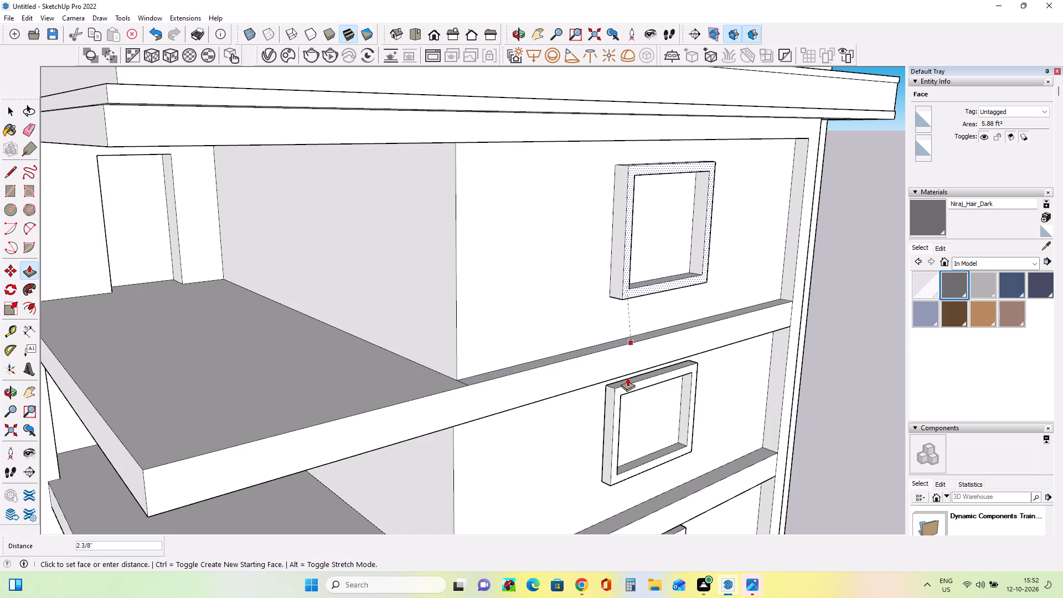
click(625, 398)
Import the Component_2 window model from the Downloads folder and place it in the empty space beside the building.
scroll(578, 395, down, 8)
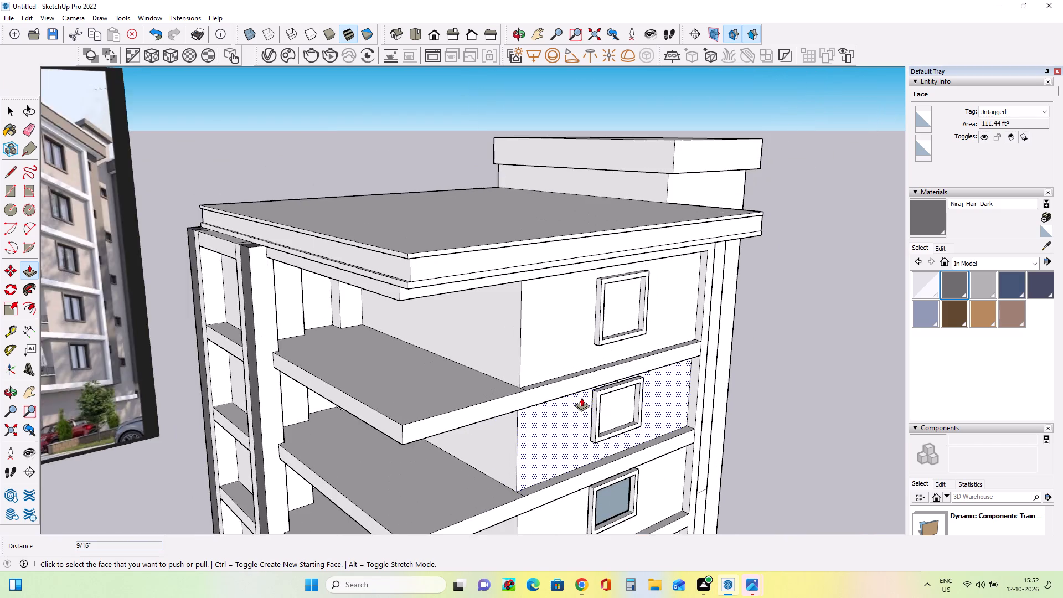
scroll(581, 398, down, 4)
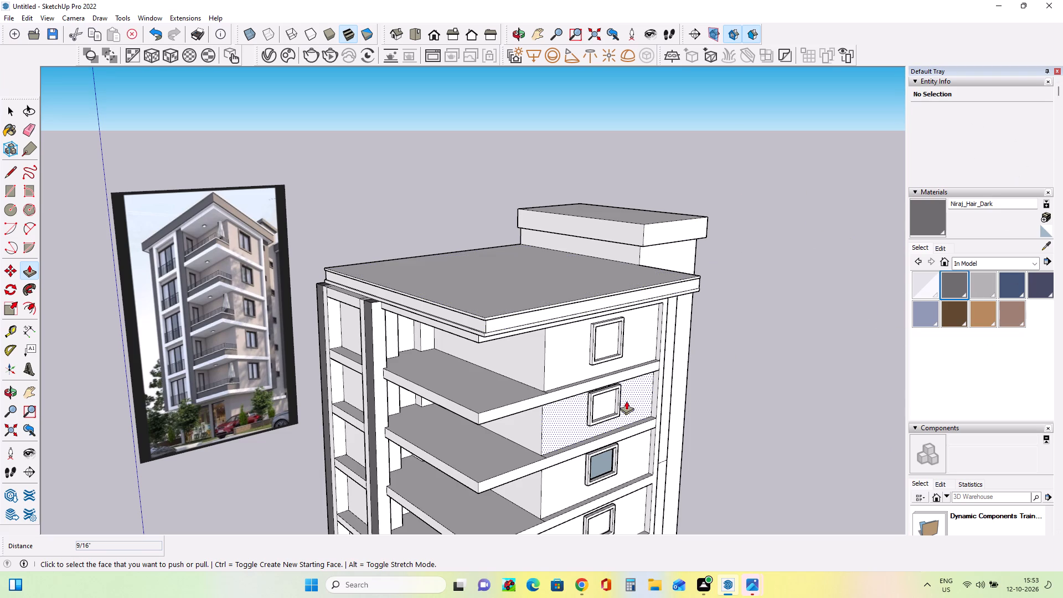
middle_drag(626, 401, 625, 393)
scroll(597, 400, up, 3)
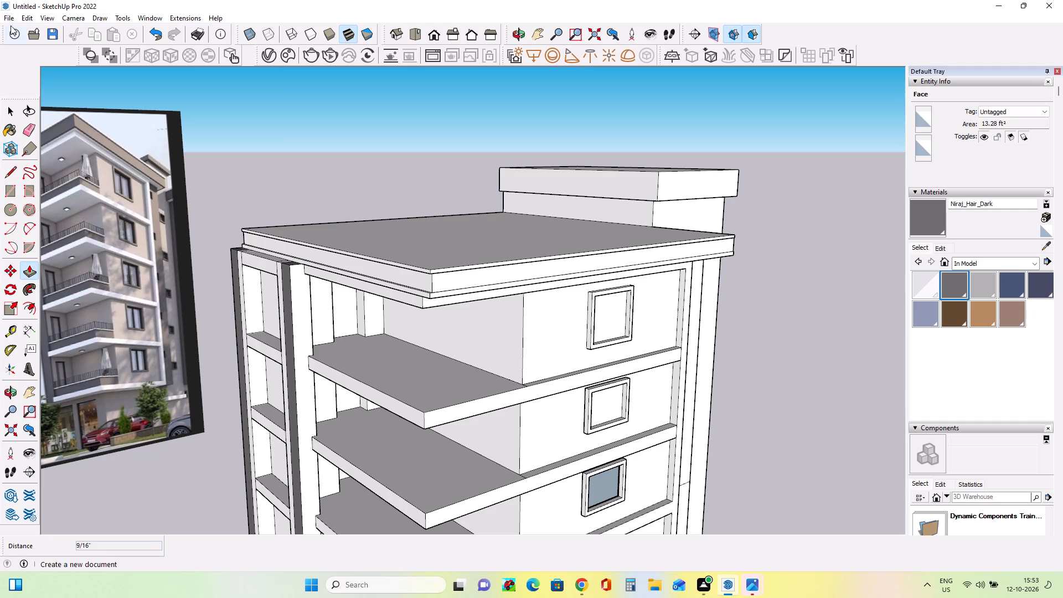
click(11, 19)
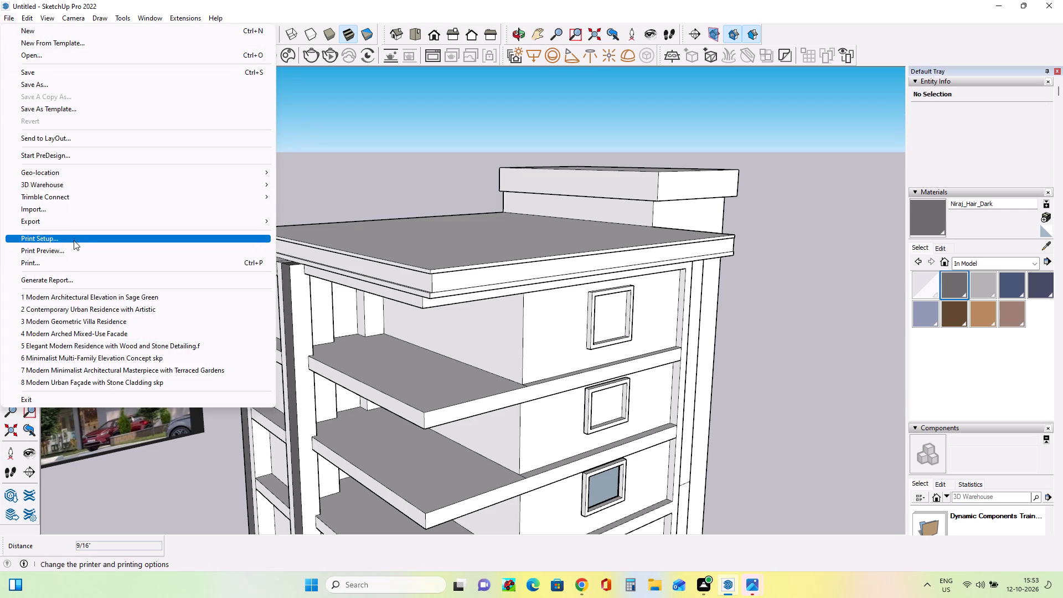
click(77, 209)
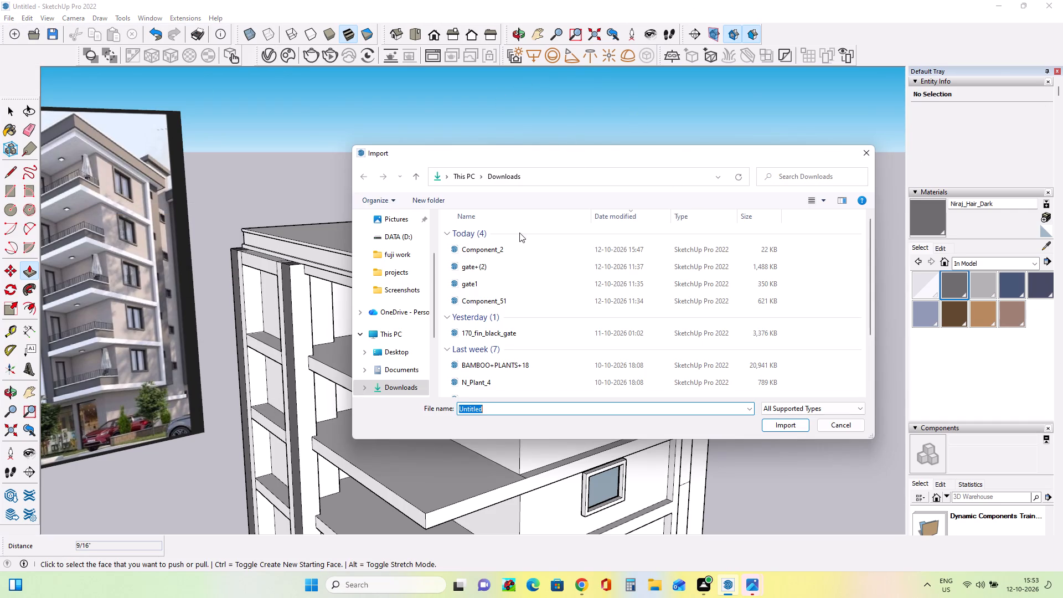
click(499, 254)
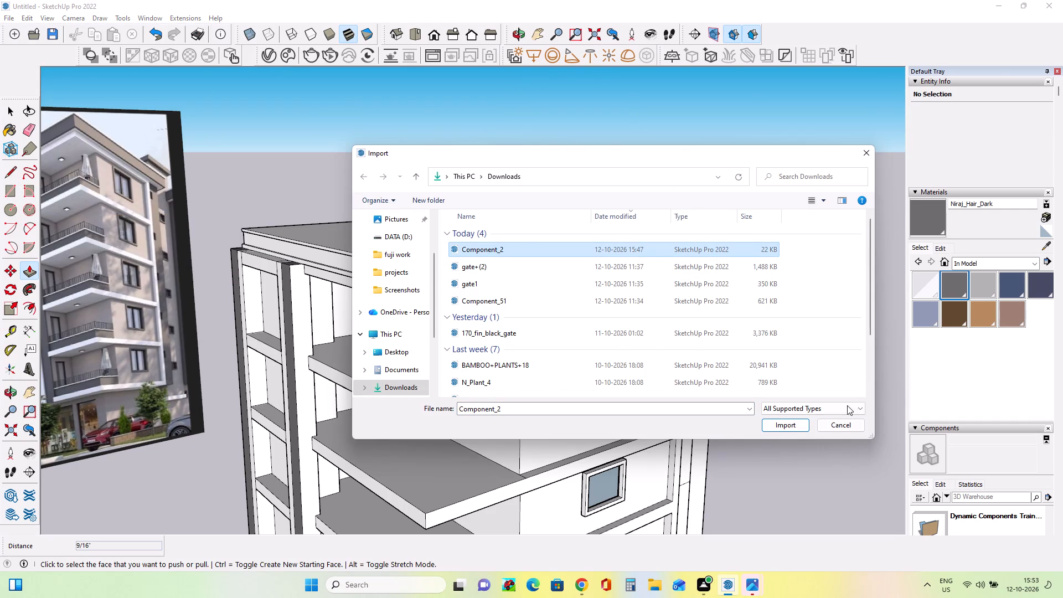
click(794, 430)
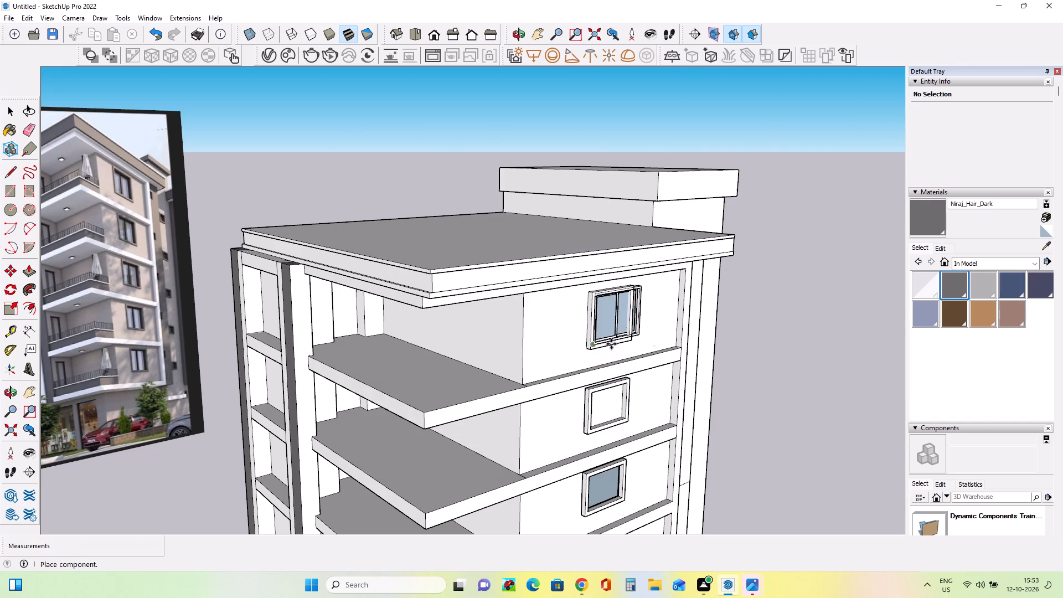
click(726, 350)
Open the imported window component for editing.
middle_drag(768, 422, 641, 362)
scroll(641, 365, down, 15)
scroll(804, 395, up, 2)
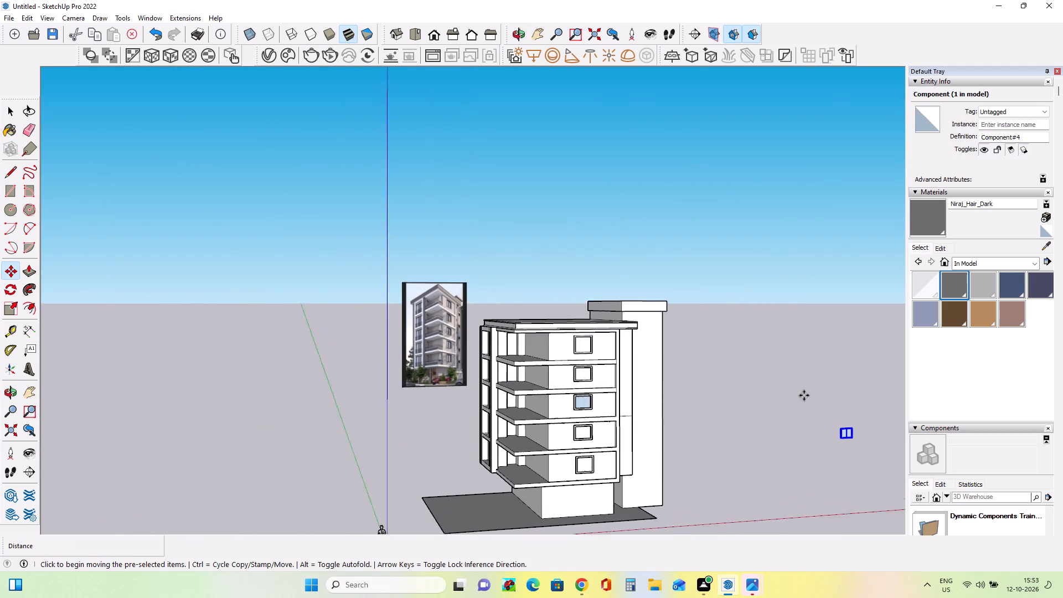
scroll(804, 395, up, 1)
click(29, 394)
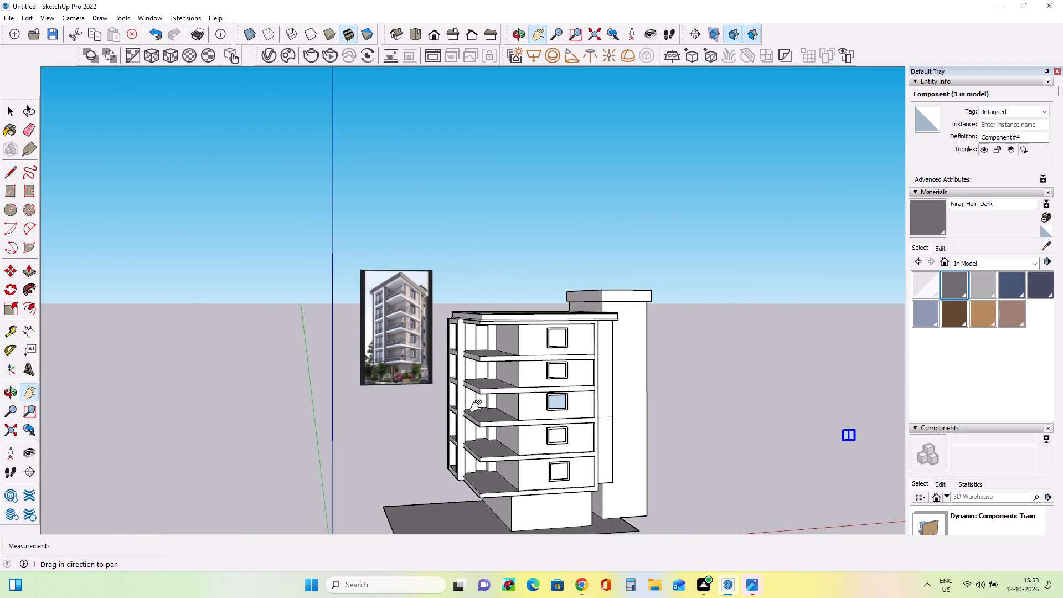
drag(478, 406, 286, 344)
scroll(785, 419, up, 11)
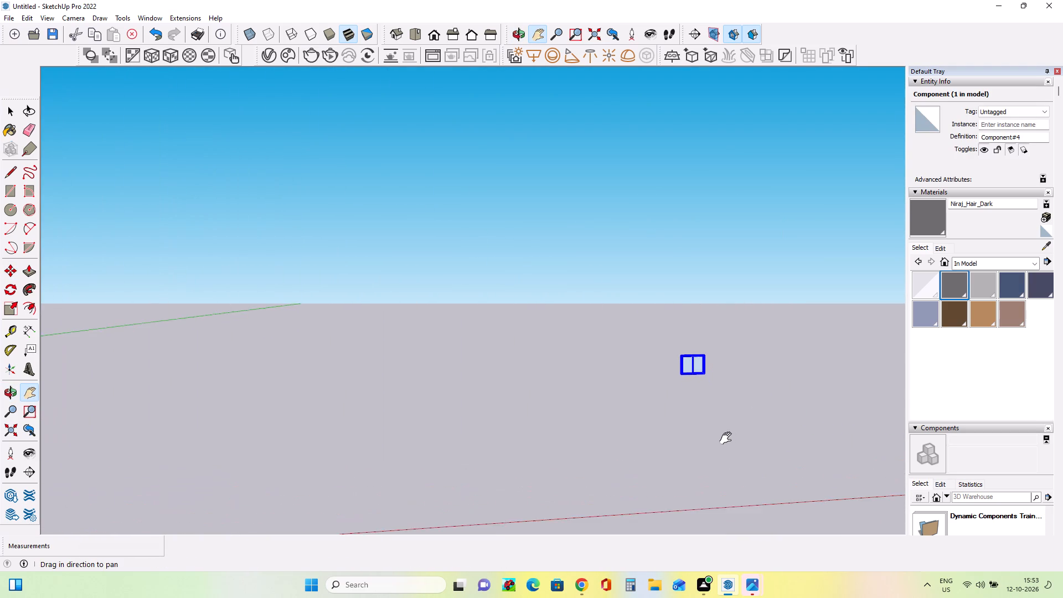
scroll(728, 439, up, 10)
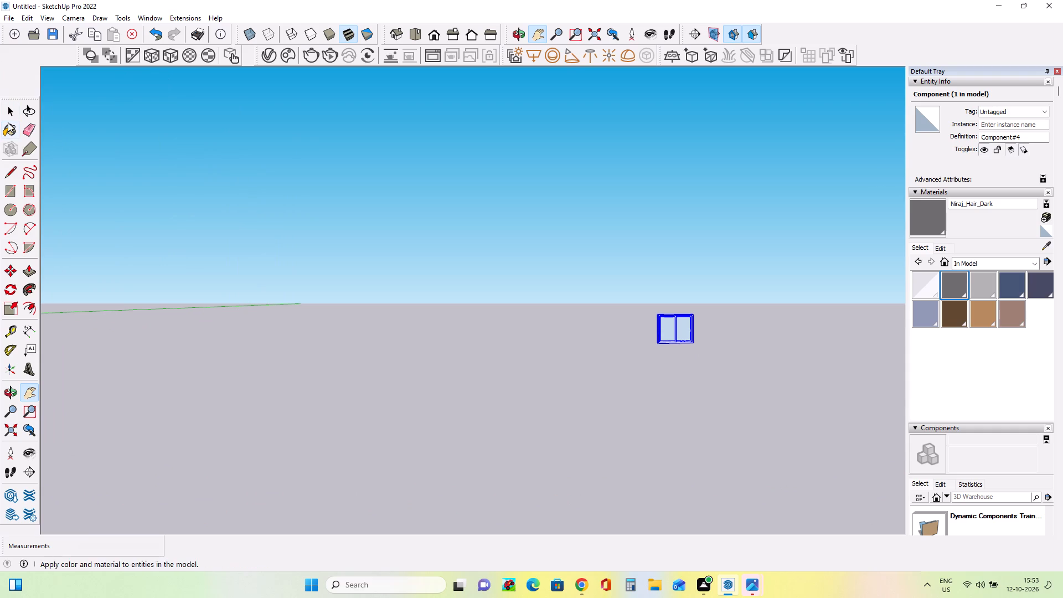
click(7, 118)
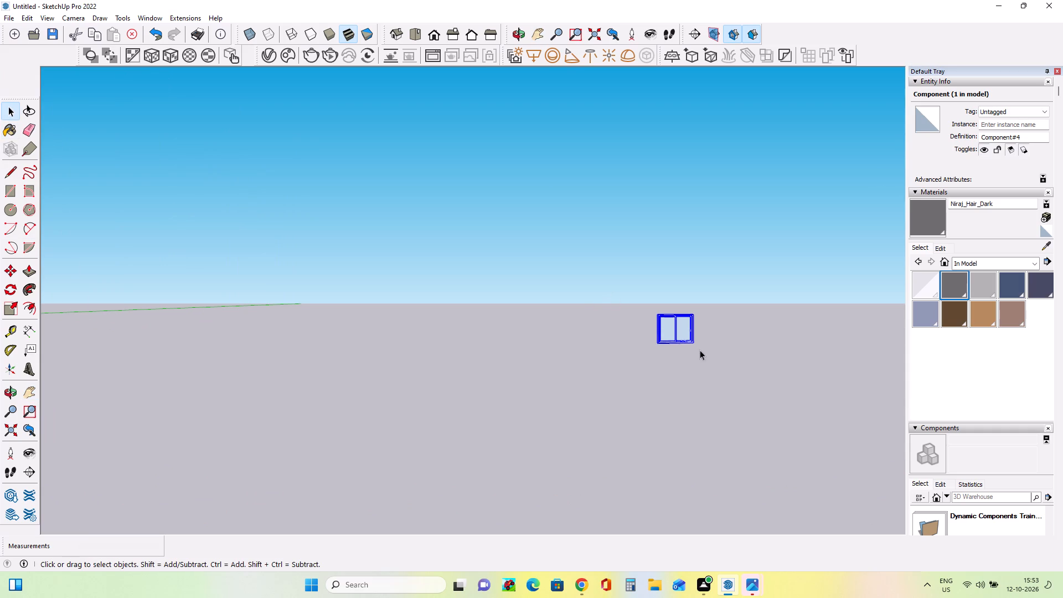
right_click(674, 330)
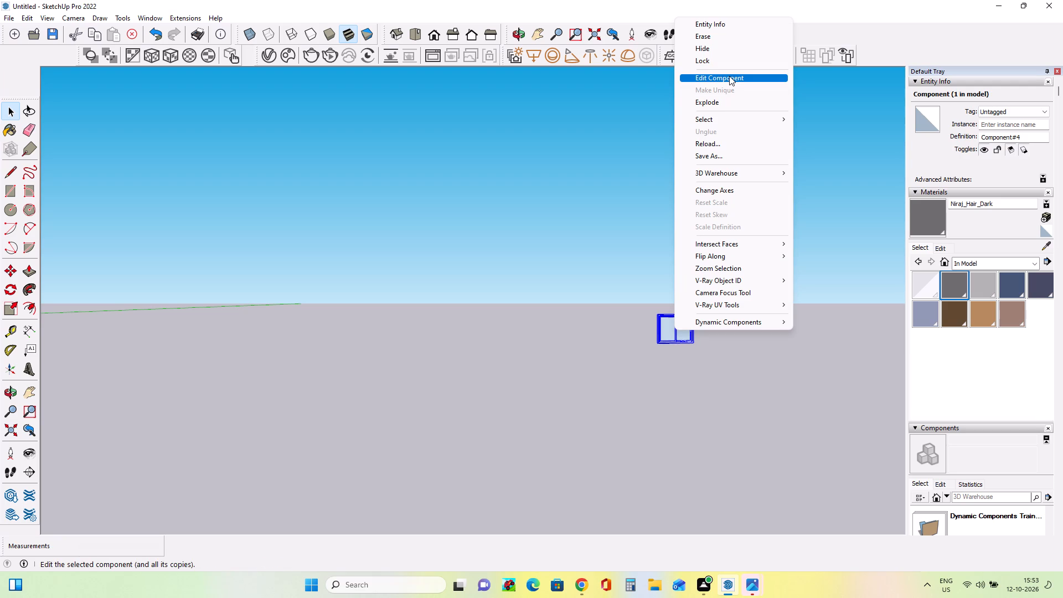
click(729, 76)
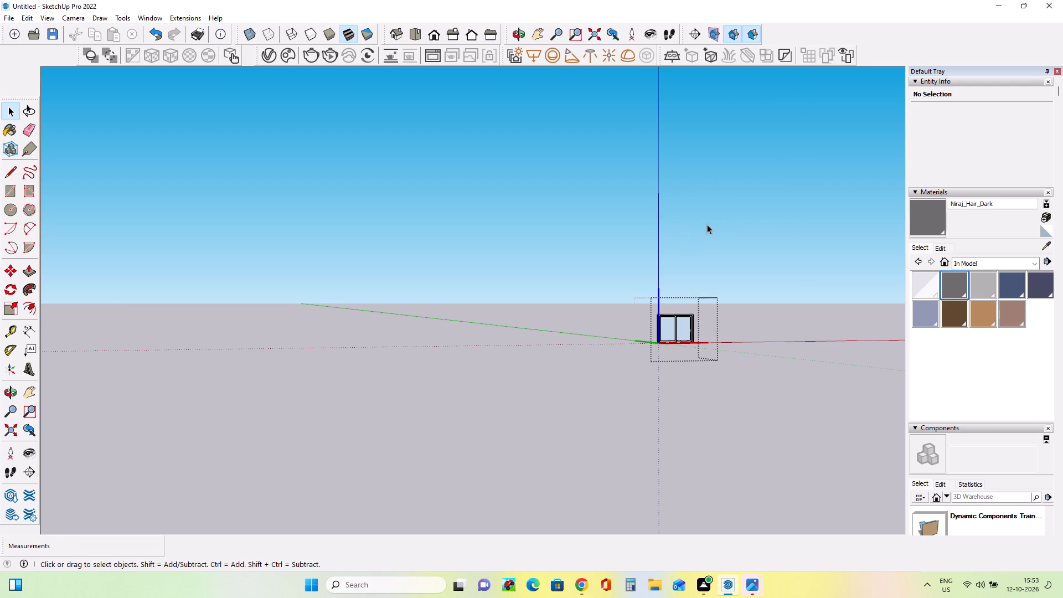
Paint the imported window's left sash and its outer frame with the Niraj_Hair_Dark material.
scroll(660, 364, up, 3)
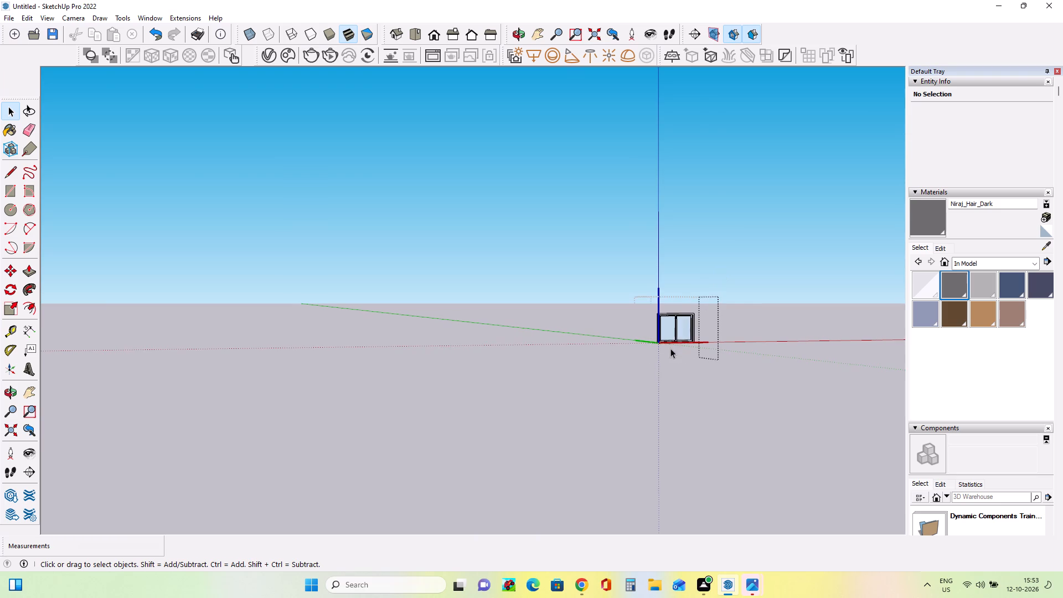
scroll(673, 342, up, 17)
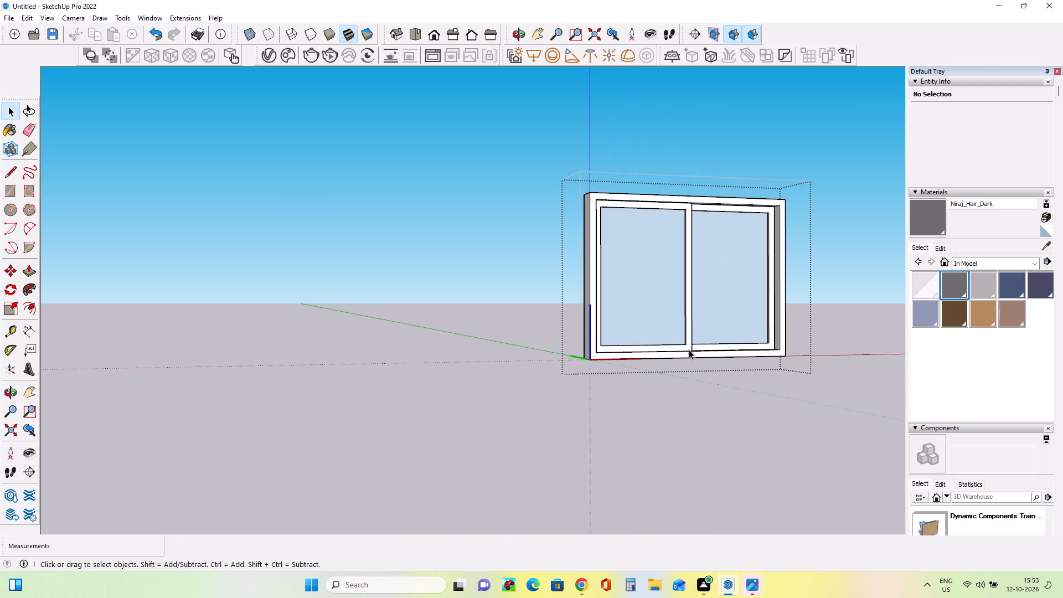
right_click(689, 349)
right_click(689, 349)
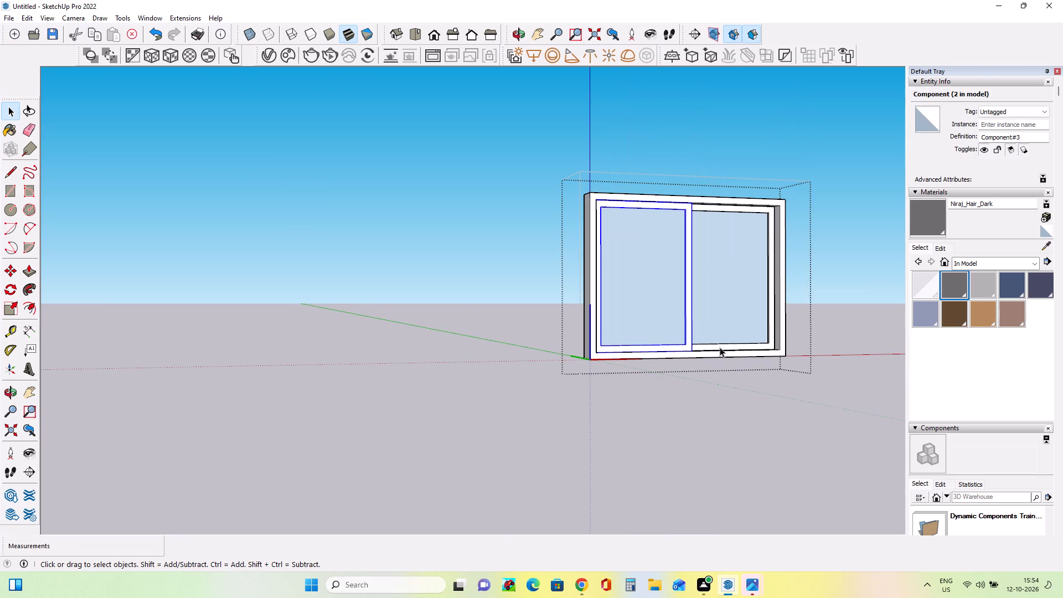
click(943, 283)
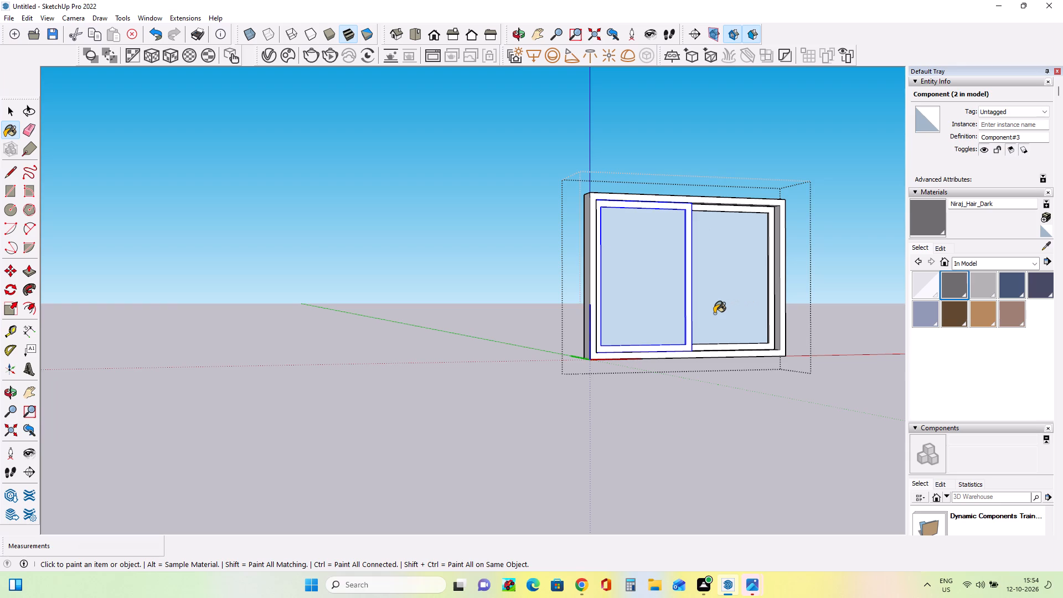
scroll(714, 313, up, 9)
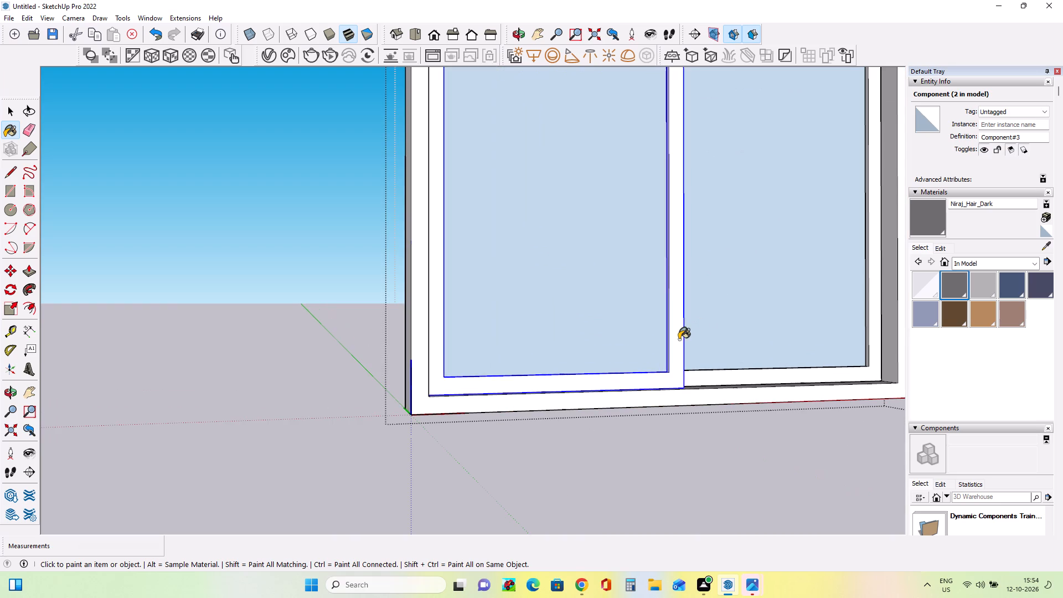
click(679, 339)
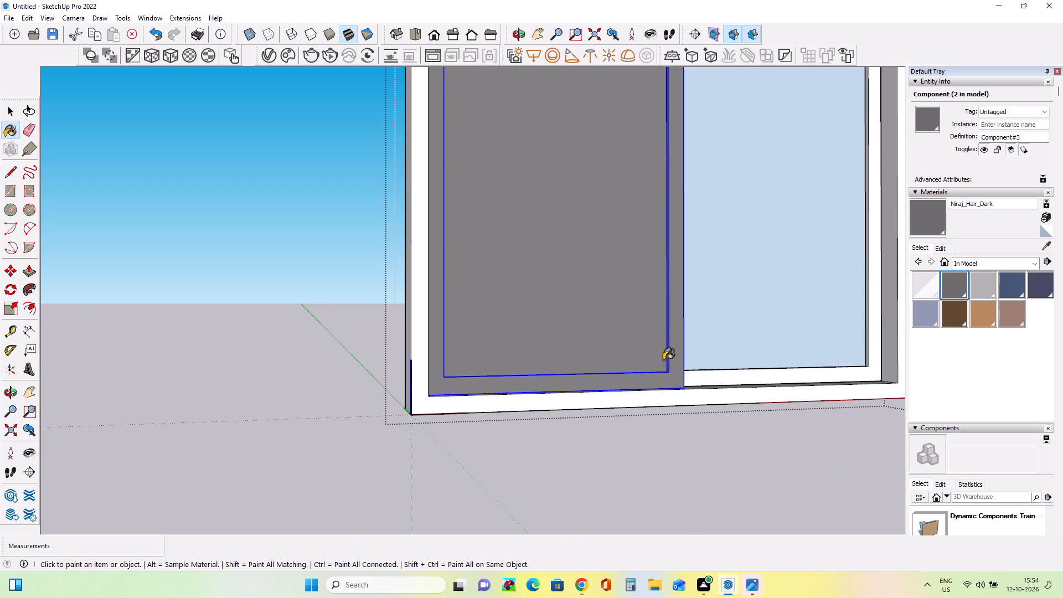
click(620, 404)
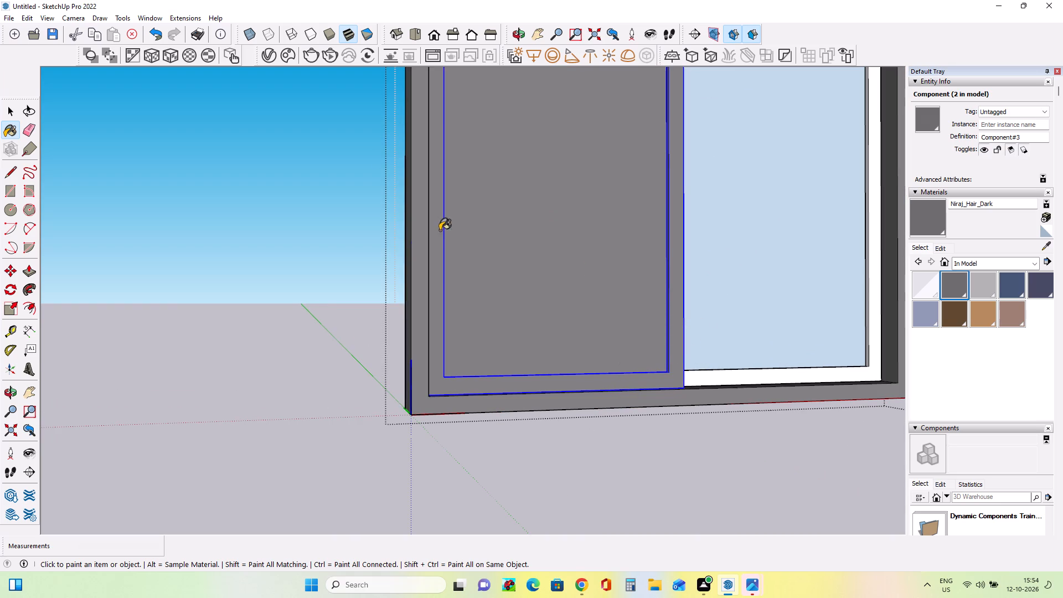
click(13, 112)
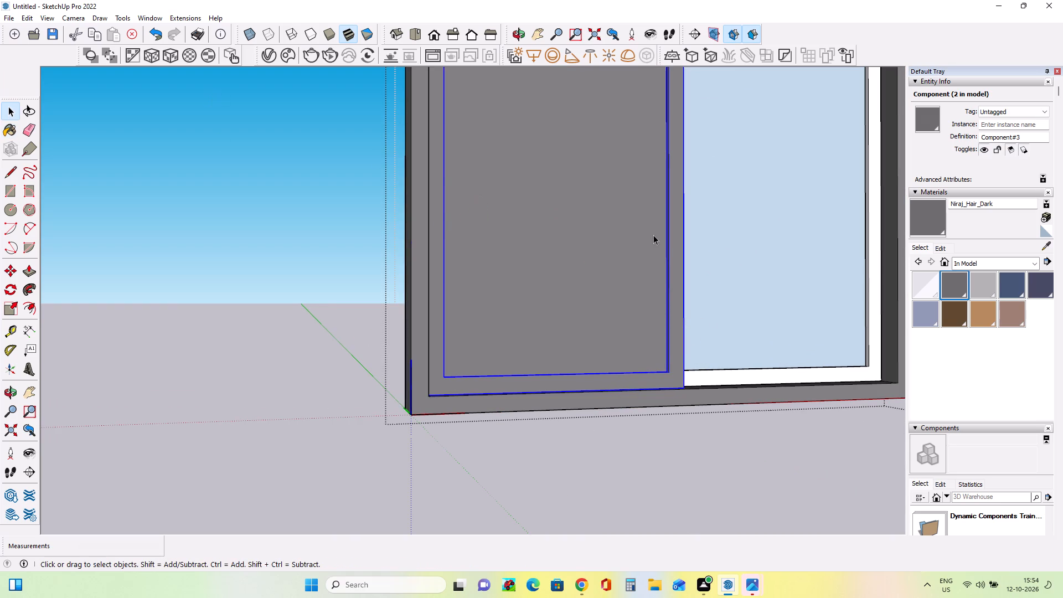
Undo the dark paint on the imported window's left sash and outer frame.
click(653, 235)
key(ctrl+z)
key(ctrl+z)
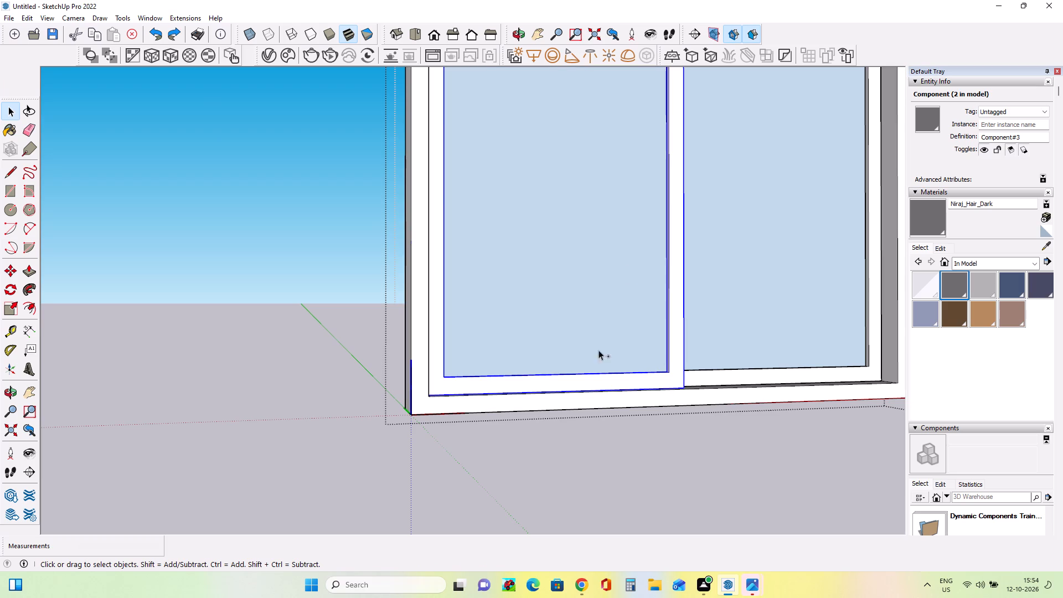
Paint only the imported window's outer frame group with the Niraj_Hair_Dark material and leave component editing.
click(580, 401)
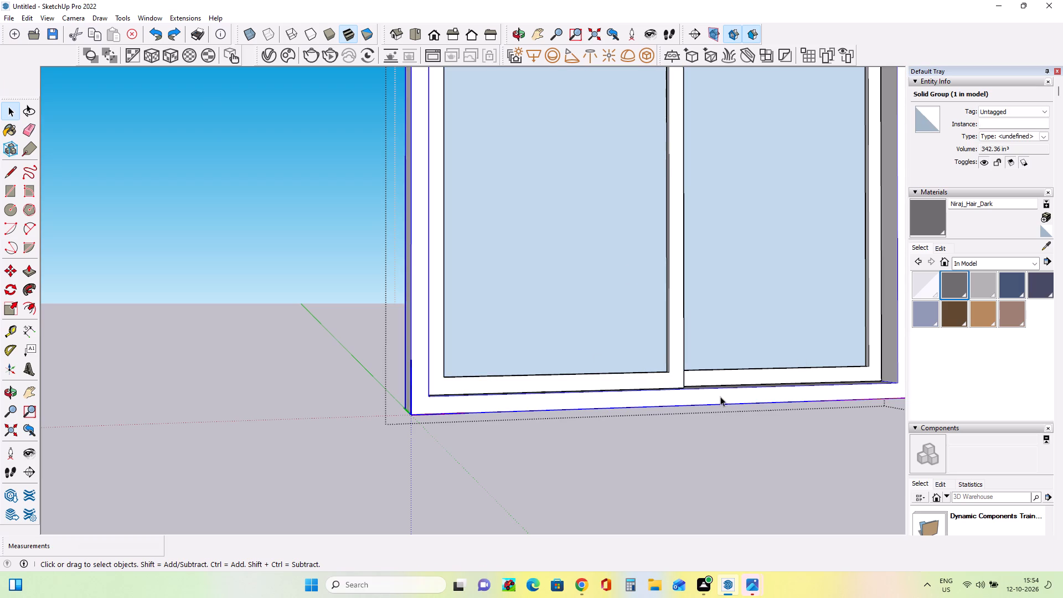
click(720, 396)
click(946, 286)
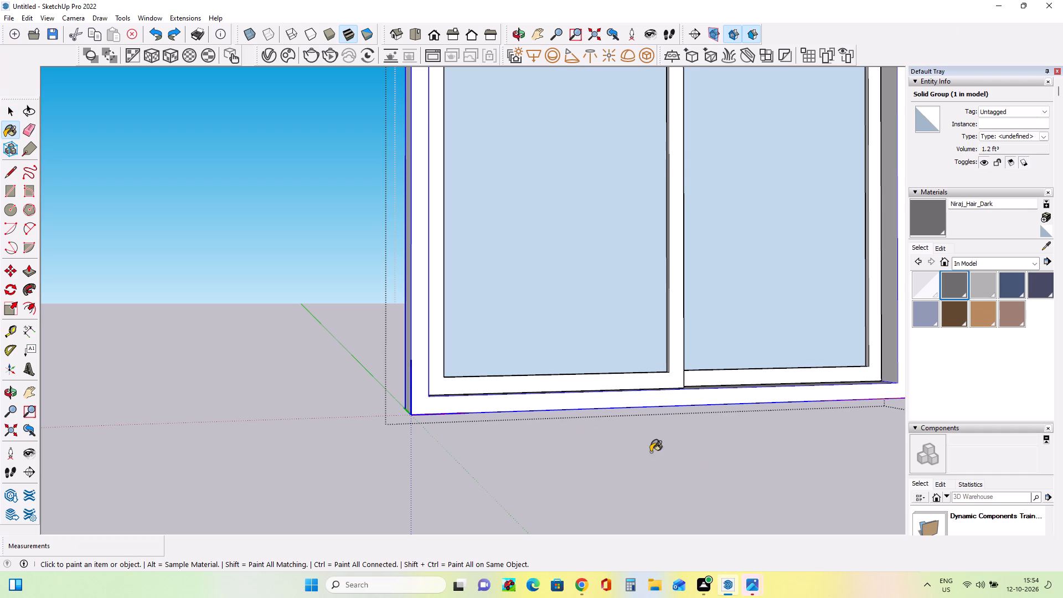
scroll(616, 421, up, 3)
click(618, 398)
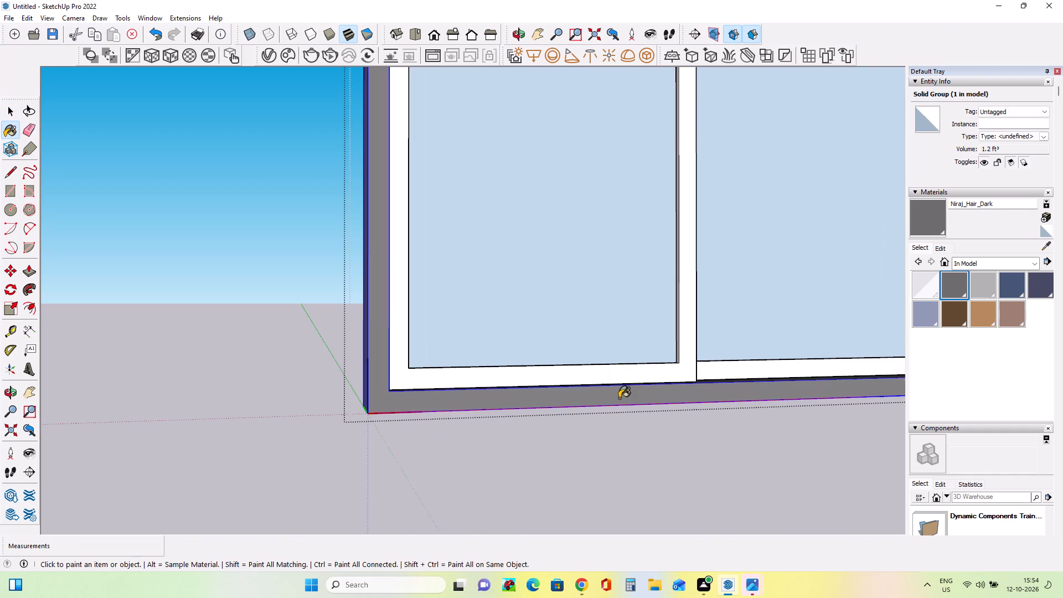
scroll(540, 398, down, 8)
middle_drag(677, 401, 637, 402)
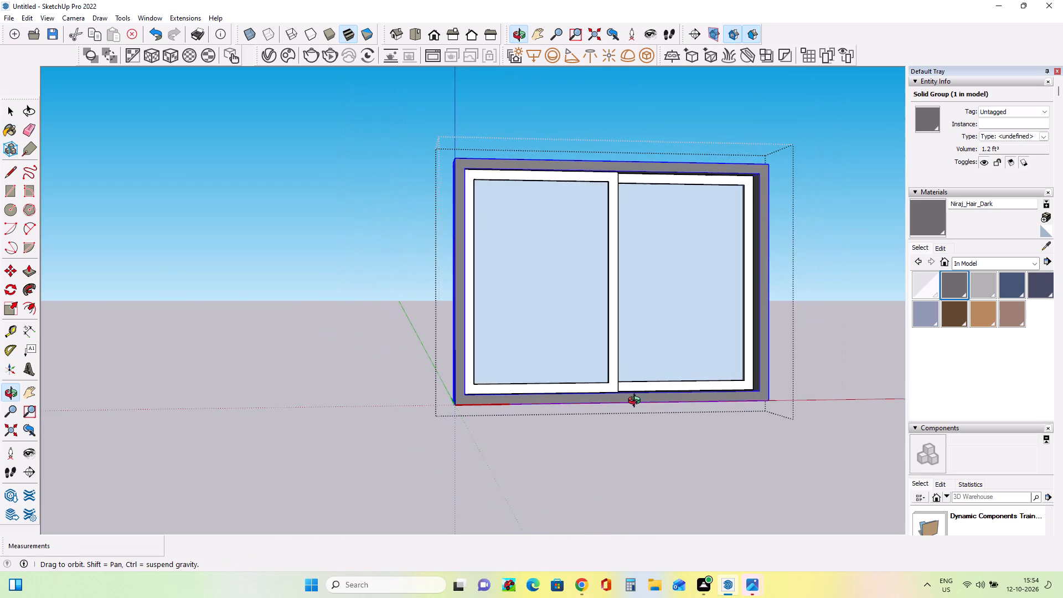
middle_drag(637, 402, 578, 409)
scroll(656, 424, up, 3)
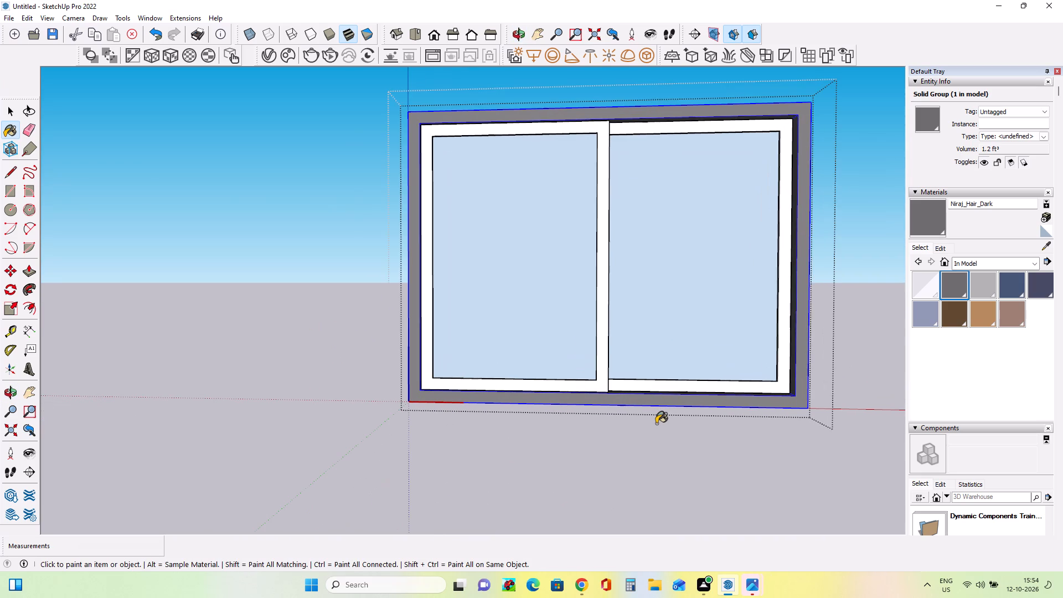
scroll(656, 424, up, 2)
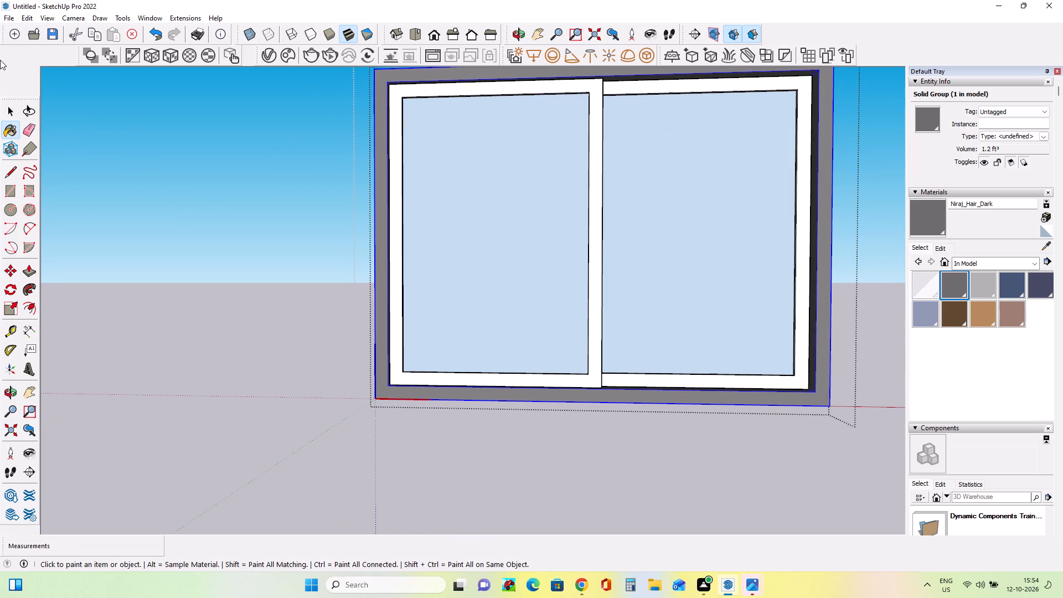
click(8, 114)
click(206, 202)
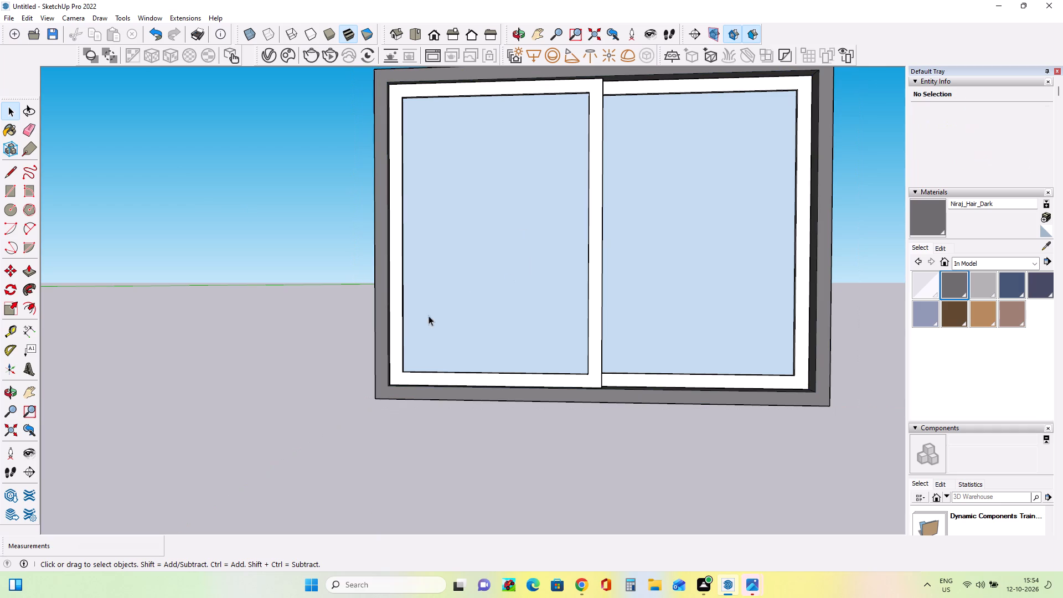
Reopen the imported window component for editing.
click(395, 339)
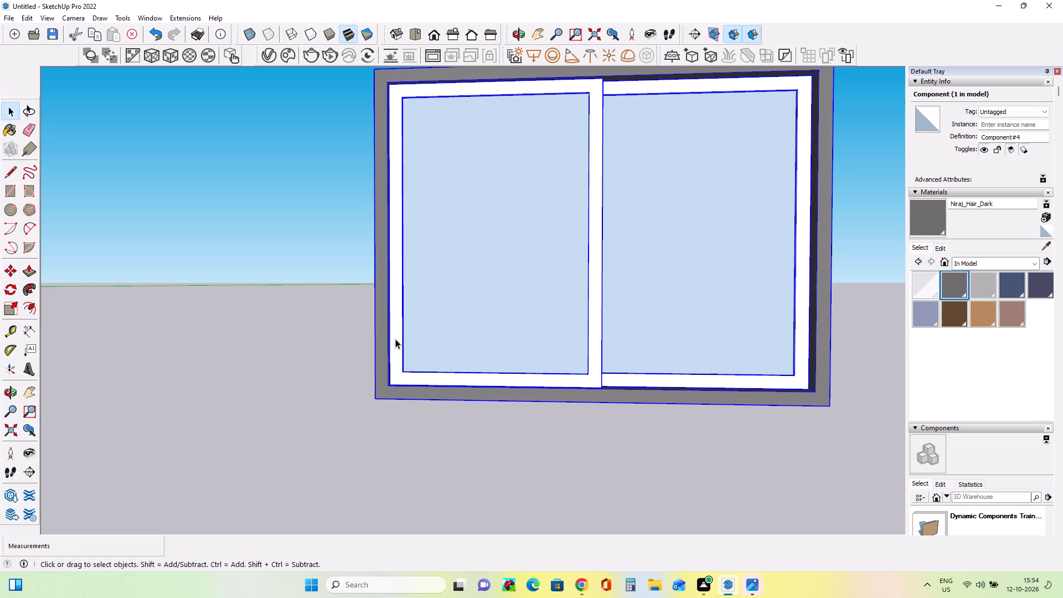
scroll(395, 339, up, 3)
right_click(394, 336)
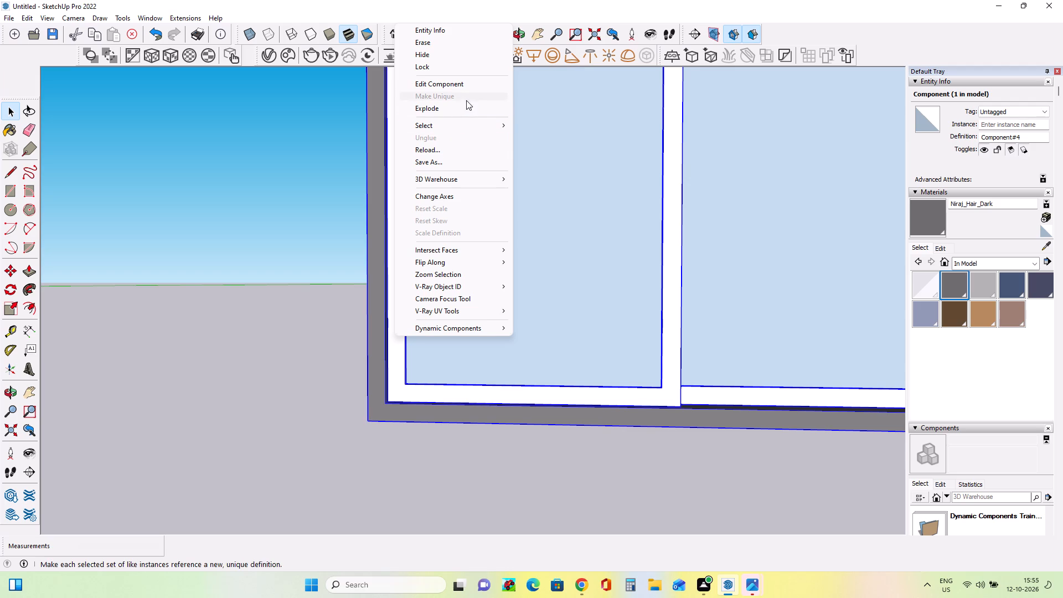
click(467, 82)
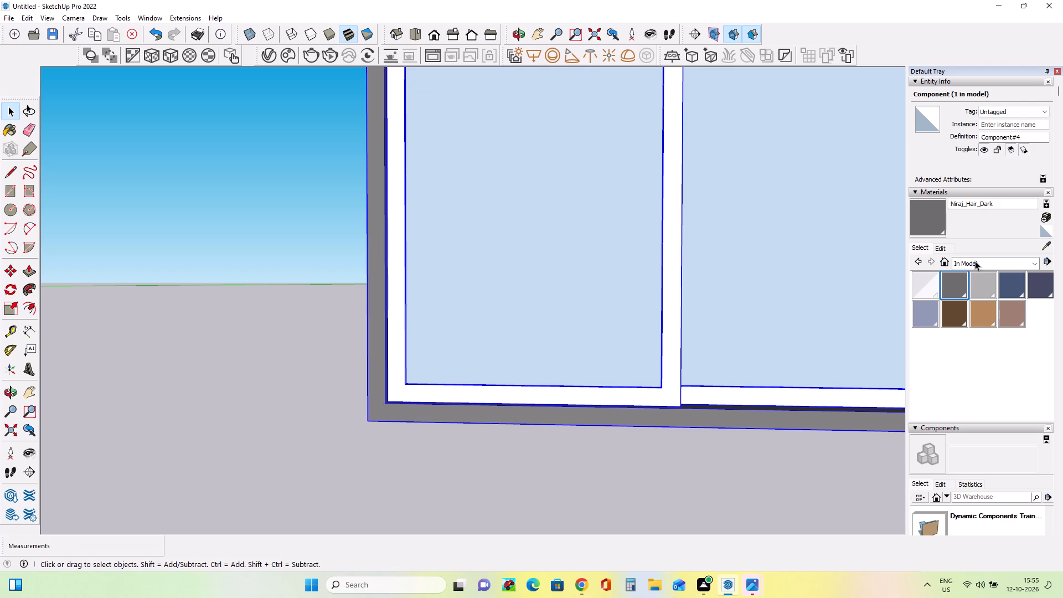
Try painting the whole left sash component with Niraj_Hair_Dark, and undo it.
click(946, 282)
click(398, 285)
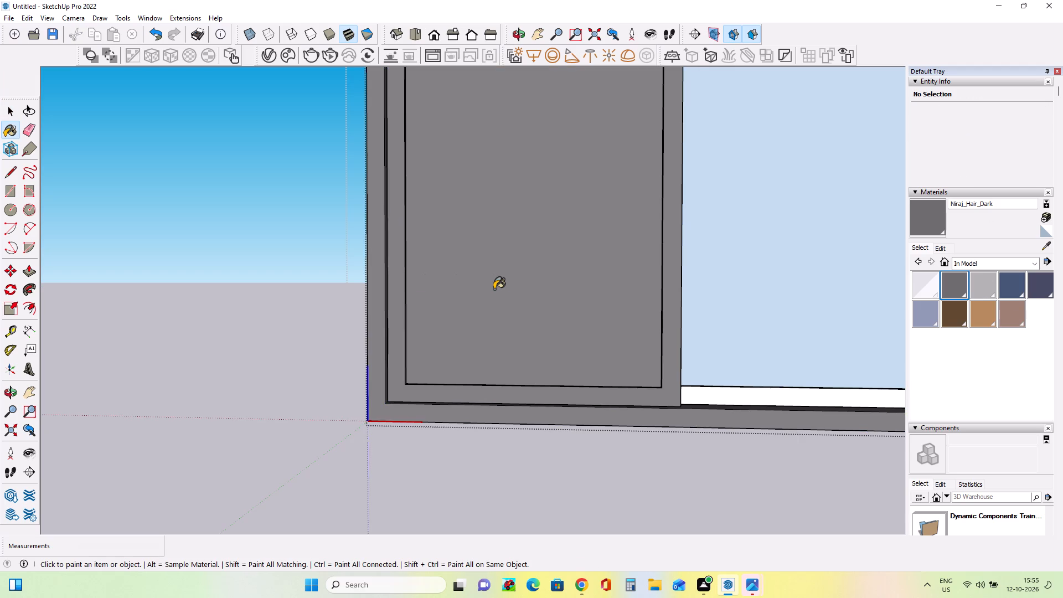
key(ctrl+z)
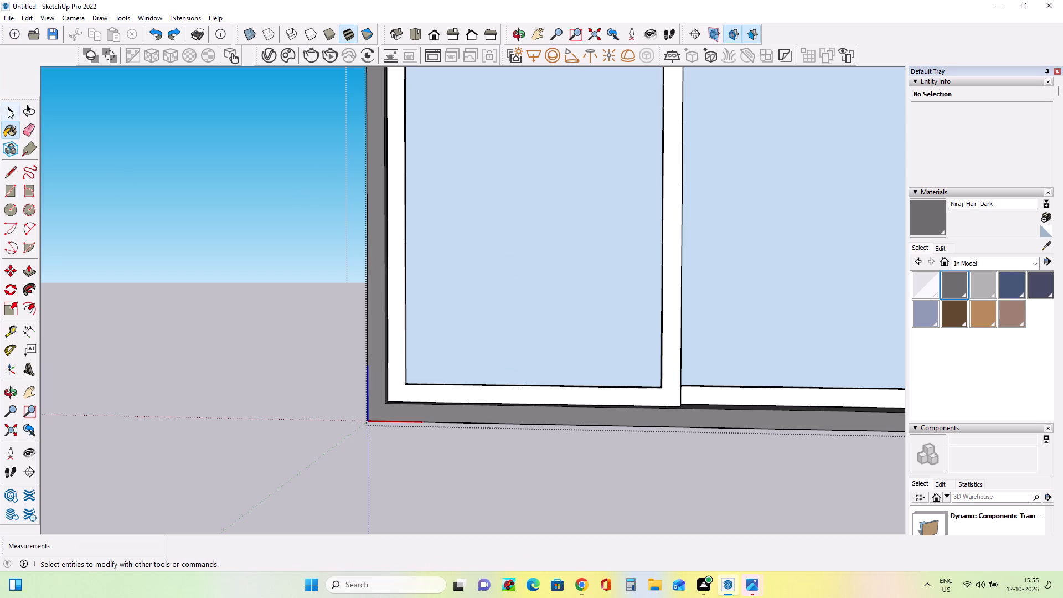
Open the left sash component for editing, paint its frame with Niraj_Hair_Dark, and close all component editing.
click(8, 109)
click(398, 368)
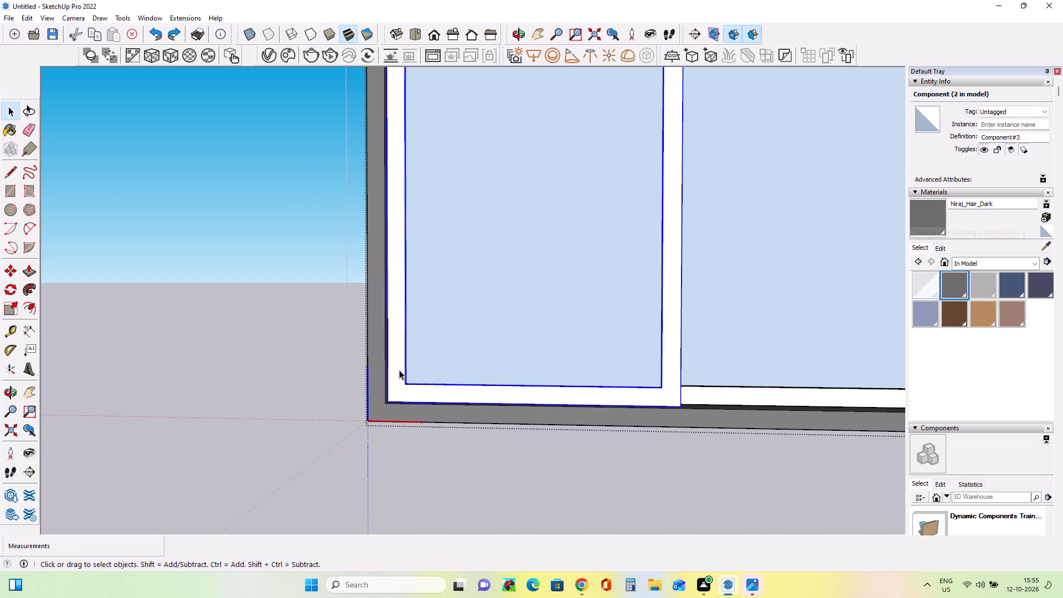
right_click(399, 370)
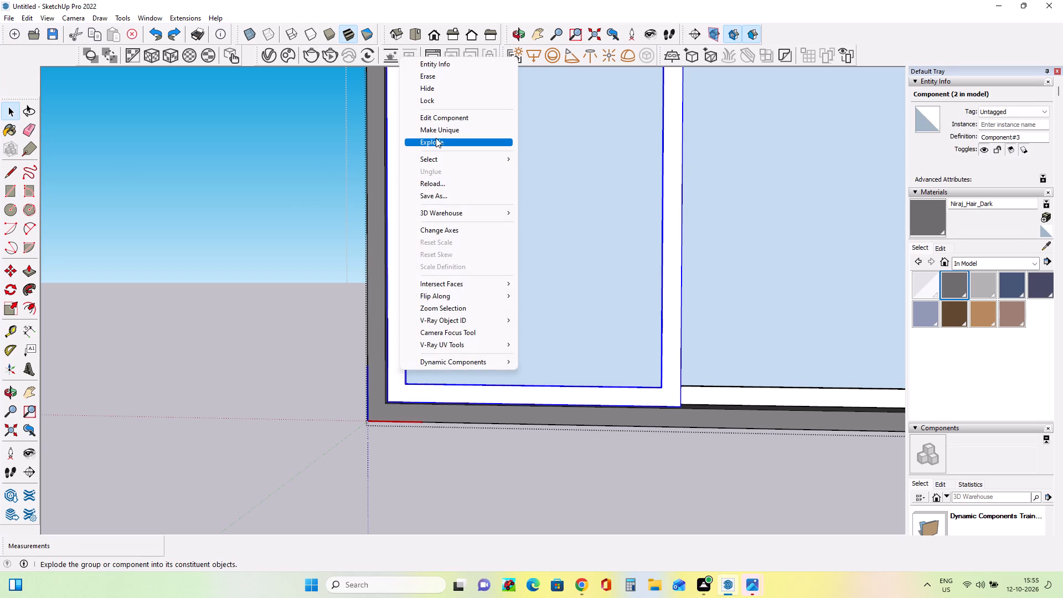
click(435, 117)
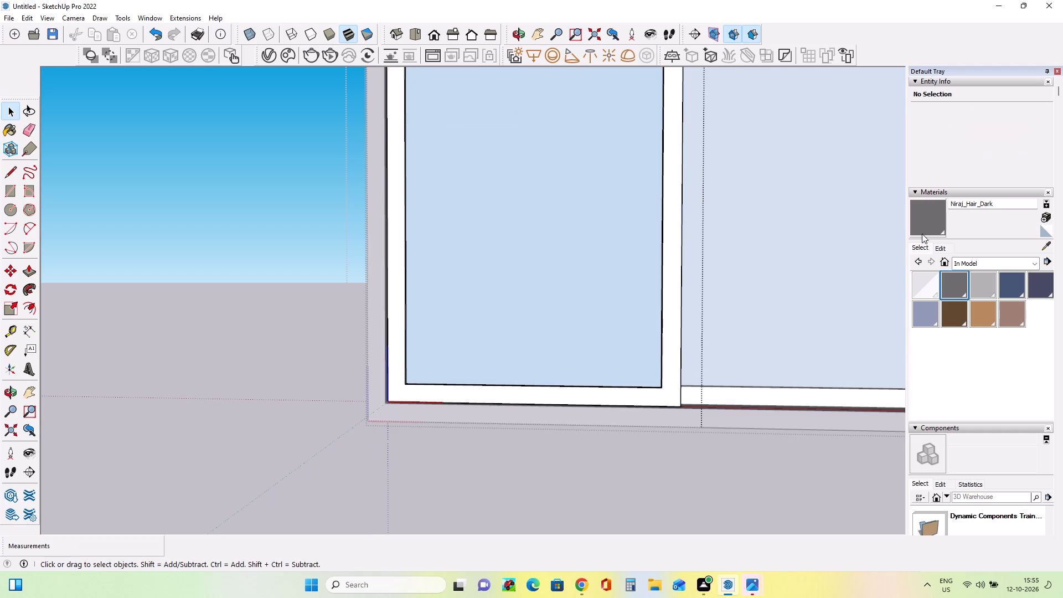
click(928, 229)
click(405, 386)
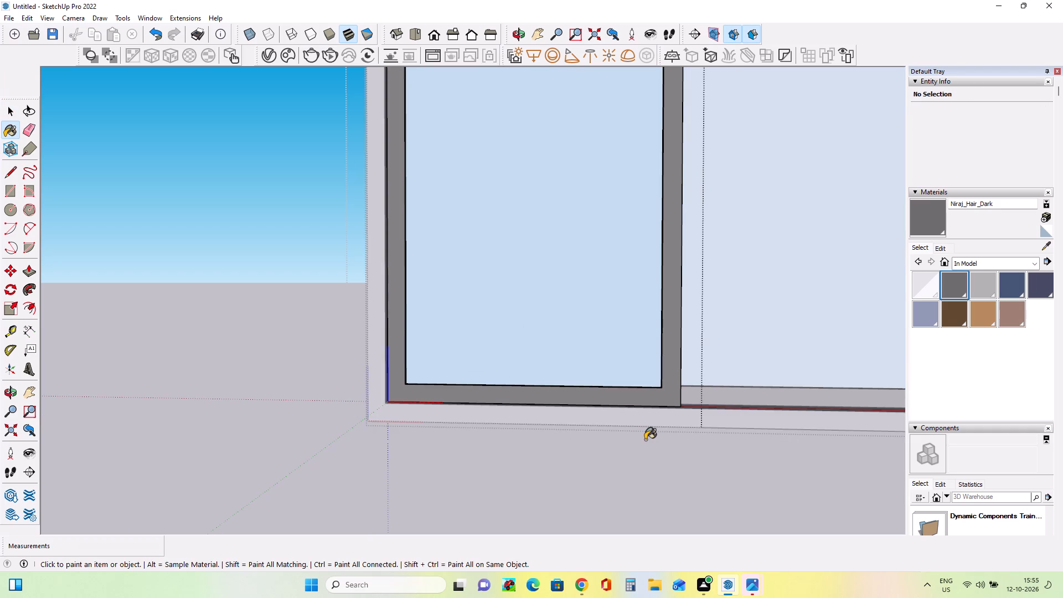
scroll(648, 442, down, 18)
scroll(648, 442, down, 4)
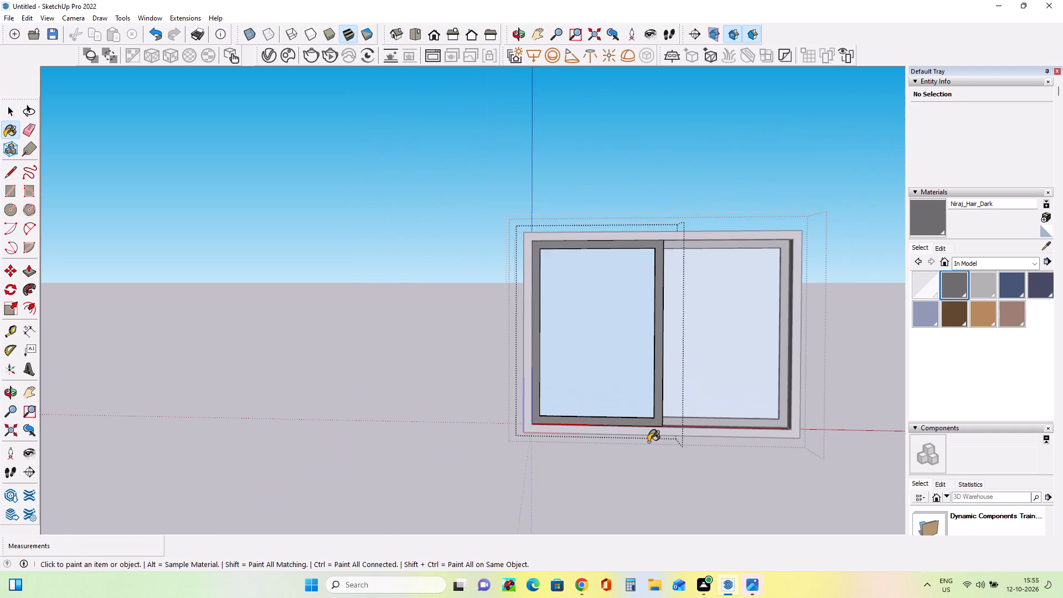
scroll(648, 442, down, 18)
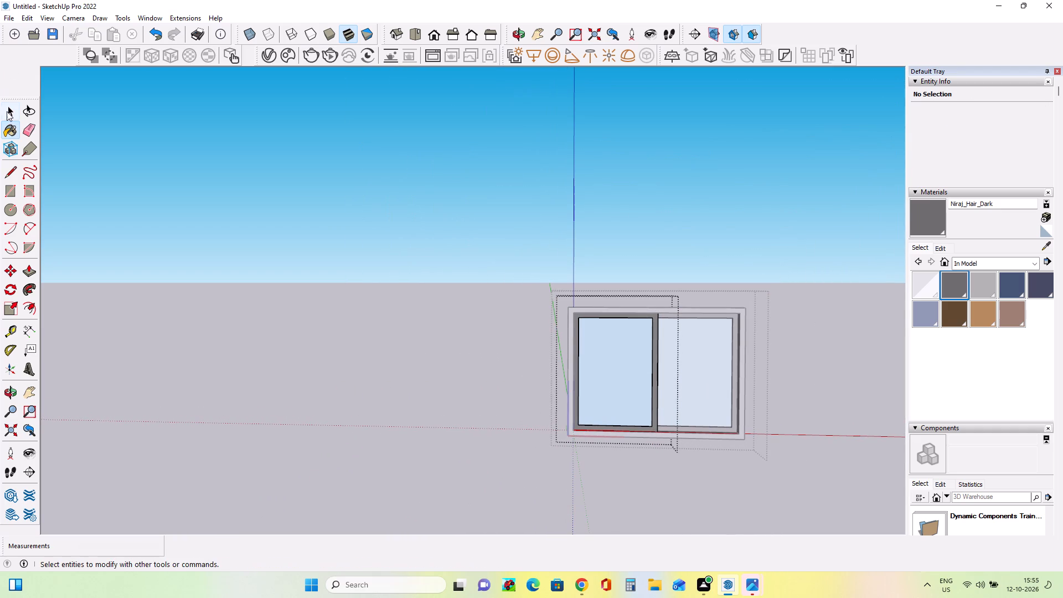
click(8, 116)
click(349, 170)
scroll(668, 243, down, 8)
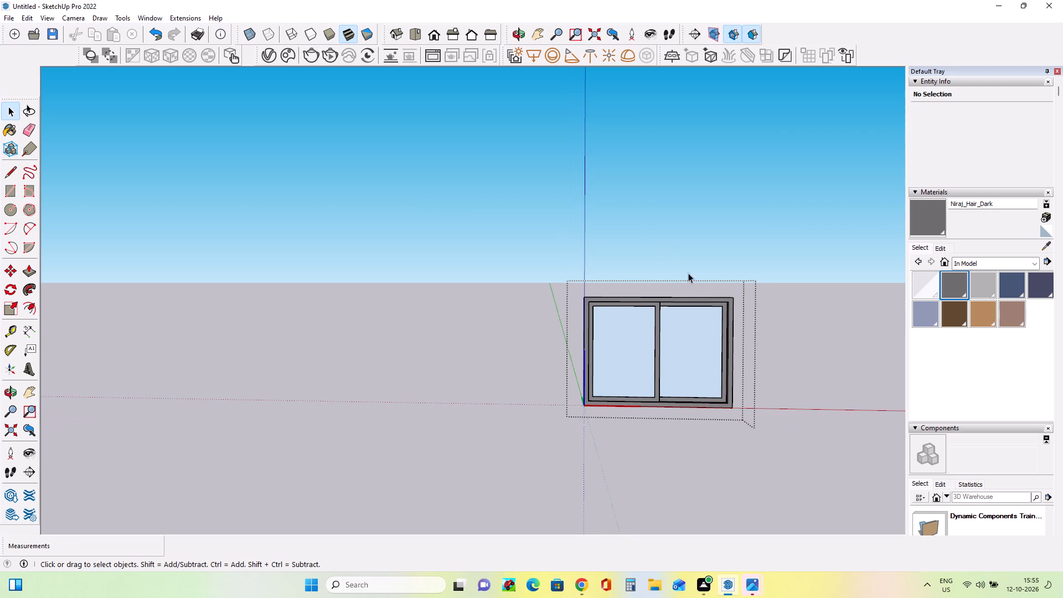
double_click(134, 276)
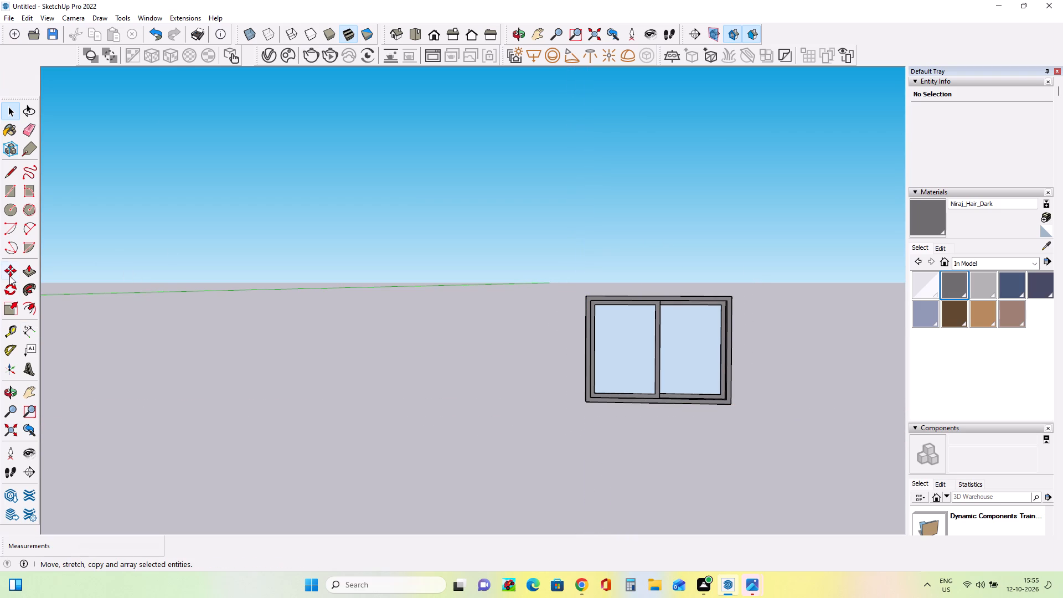
Move the window by its lower-left corner onto the outer lower-left trim corner of the middle-storey facade opening.
click(9, 271)
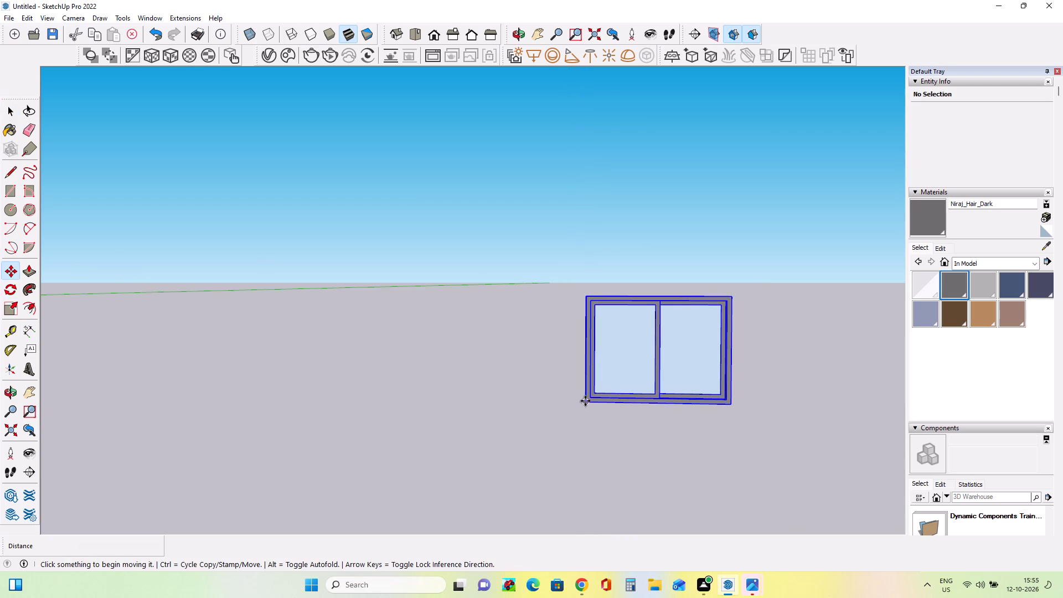
click(585, 401)
scroll(627, 412, down, 18)
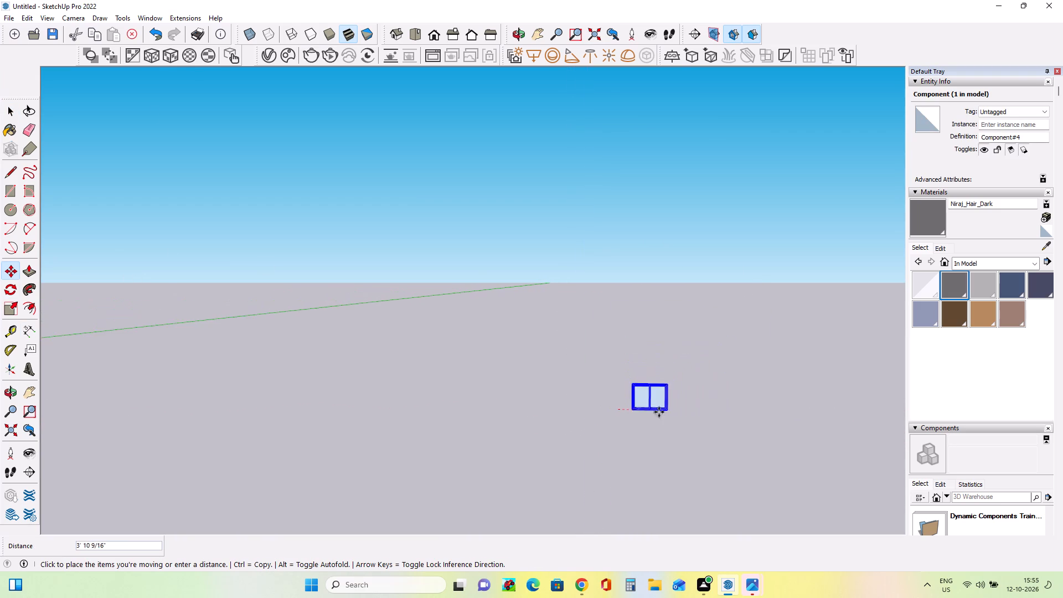
scroll(744, 401, down, 11)
scroll(274, 380, up, 20)
scroll(274, 380, up, 1)
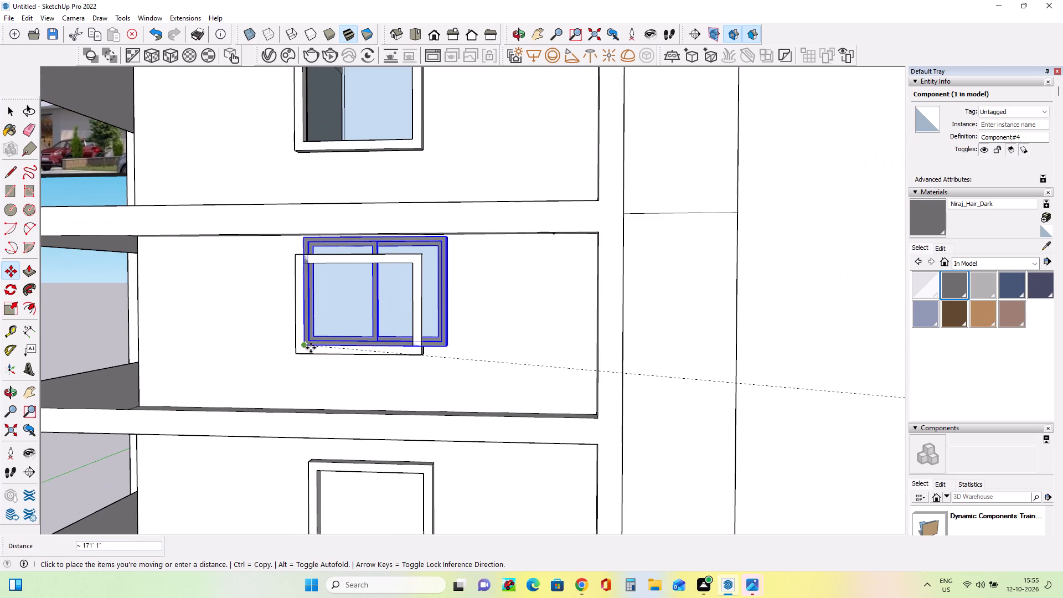
click(299, 354)
Scale the window uniformly from its upper-right corner to about 0.84, meeting the trim's inner upper-right corner.
scroll(385, 362, up, 1)
middle_drag(385, 362, 432, 369)
scroll(443, 346, up, 4)
middle_drag(445, 348, 471, 365)
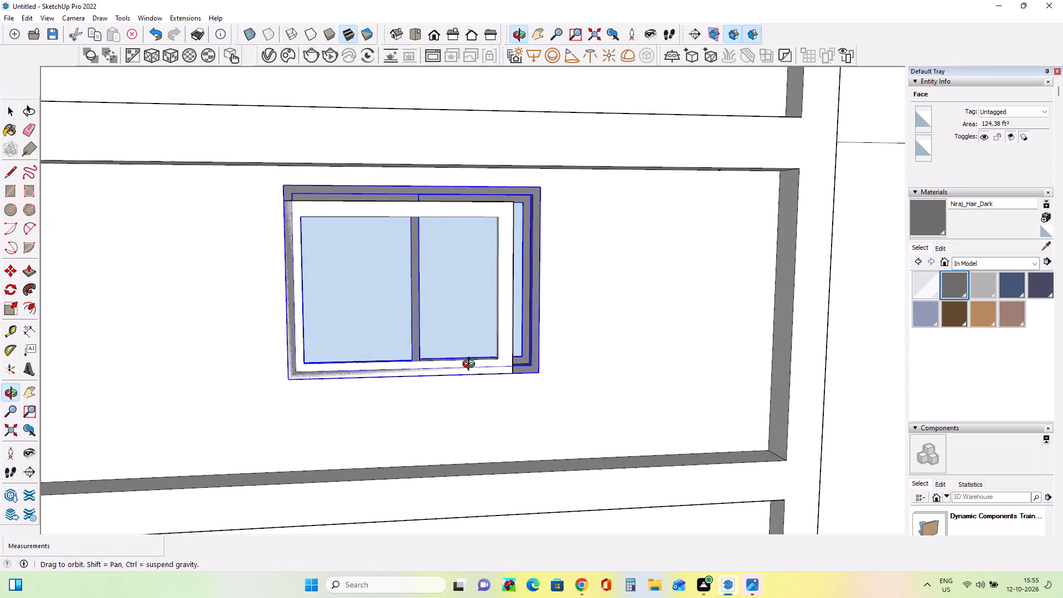
middle_drag(471, 365, 478, 373)
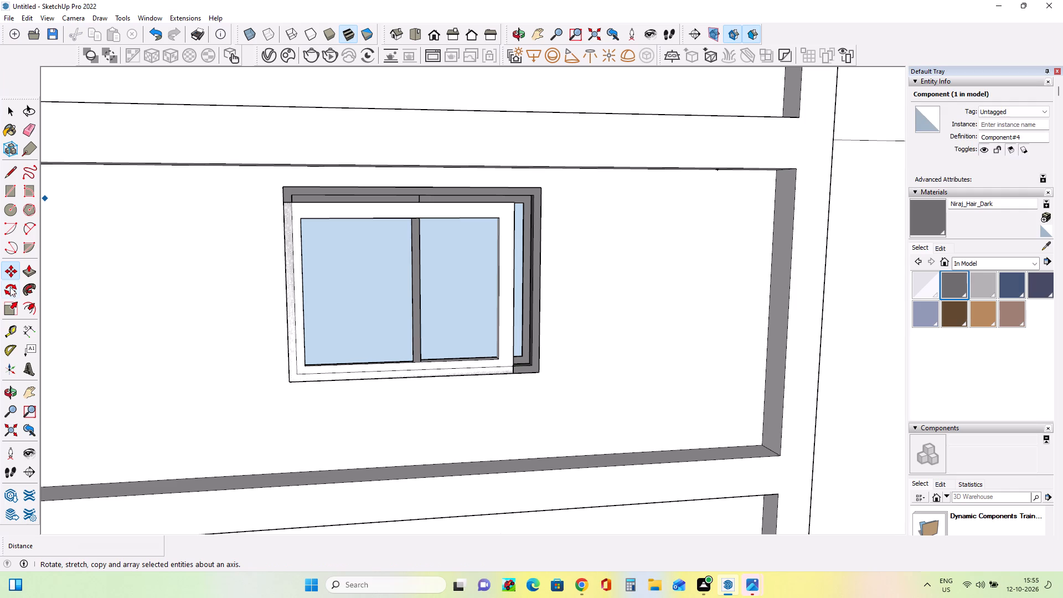
click(10, 312)
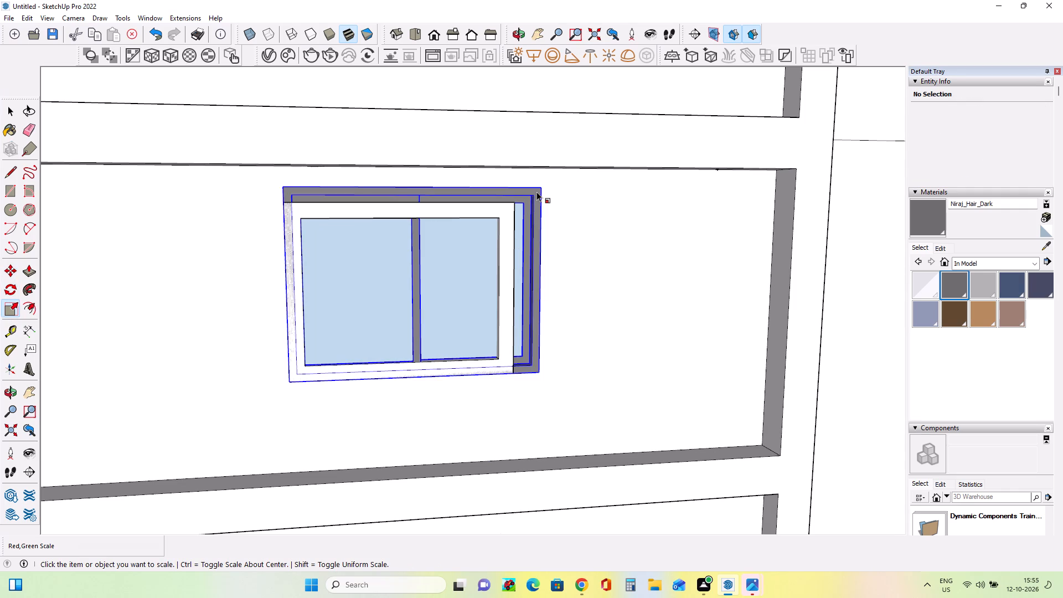
click(536, 192)
click(538, 188)
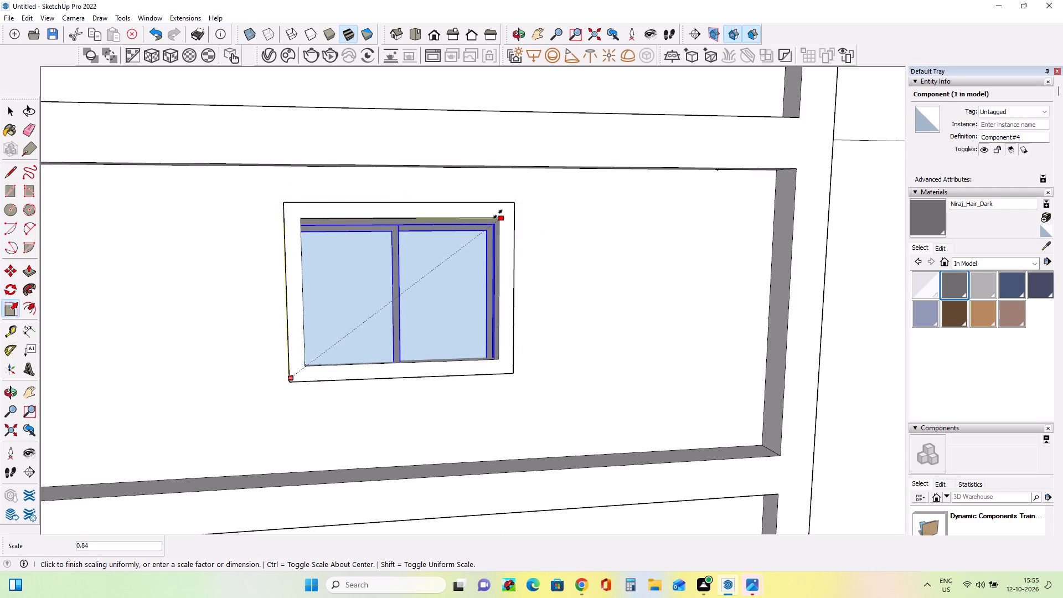
click(496, 217)
Scale the window uniformly from its lower-left corner to about 0.91, meeting the trim's inner lower-left corner.
middle_drag(481, 333, 398, 365)
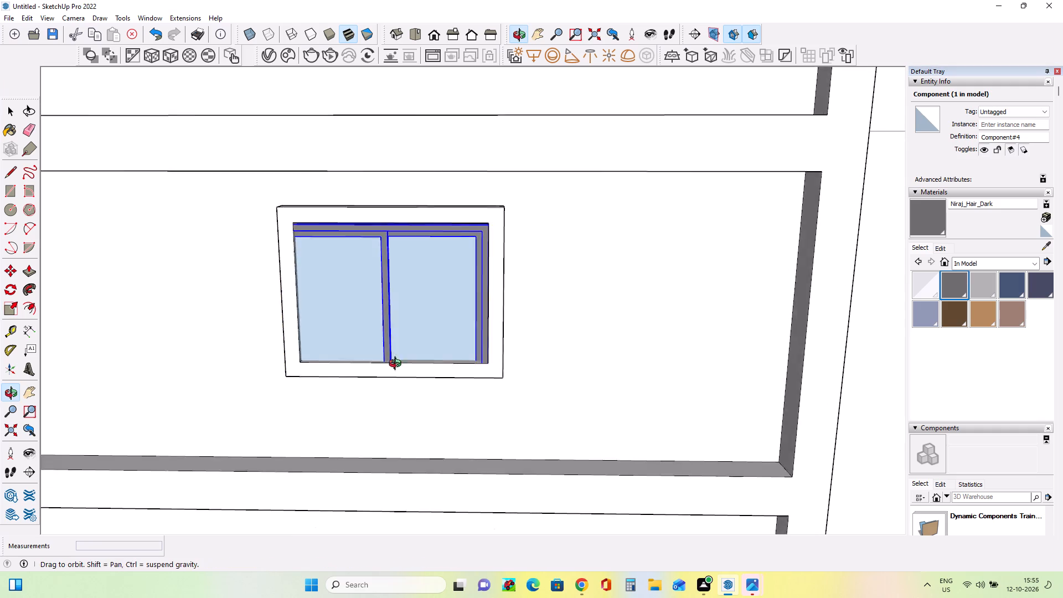
middle_drag(398, 365, 276, 388)
scroll(326, 322, up, 5)
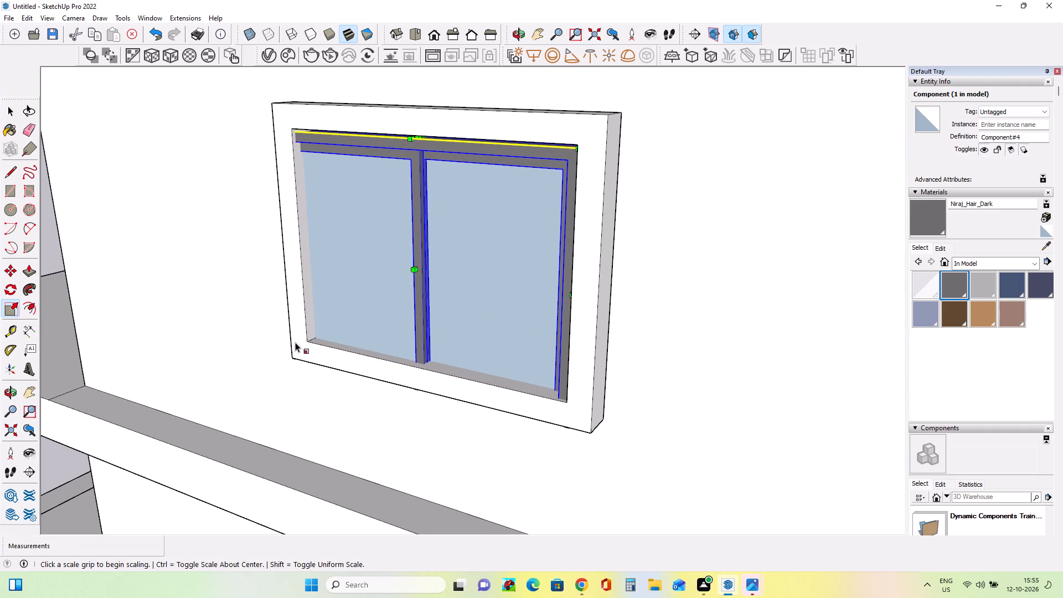
middle_drag(297, 338, 543, 254)
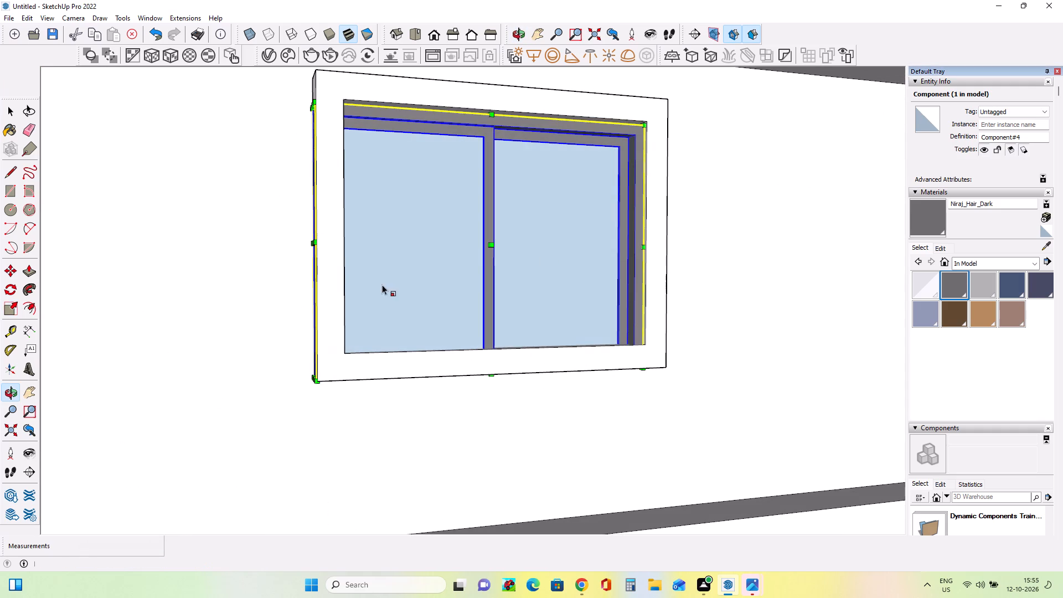
click(312, 377)
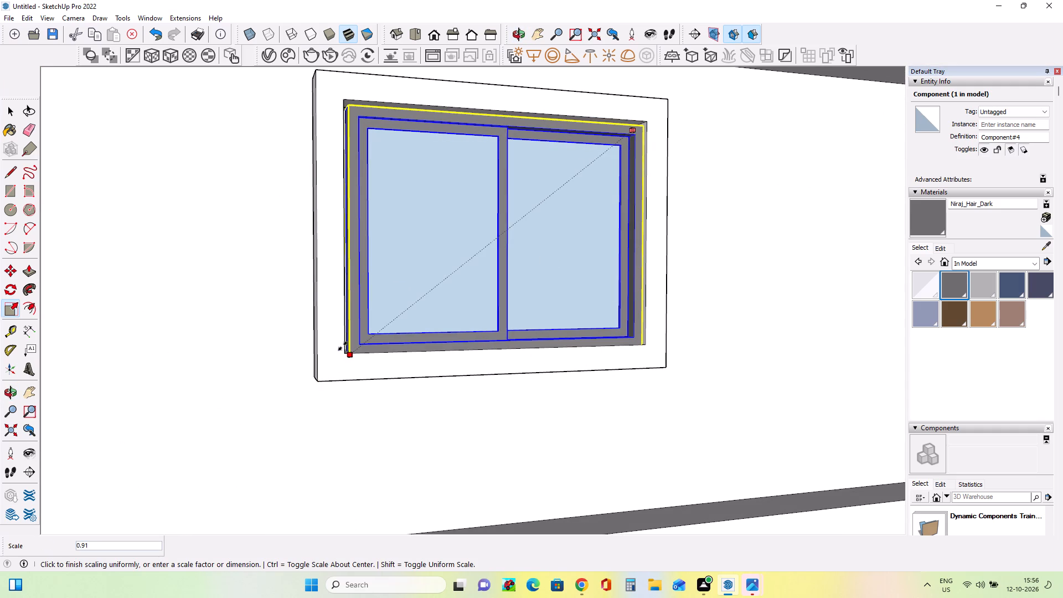
click(342, 346)
Stretch the window's width from its left side by a factor of about 1.02 to reach the opening's inner edge.
middle_drag(489, 337, 298, 359)
scroll(340, 242, up, 2)
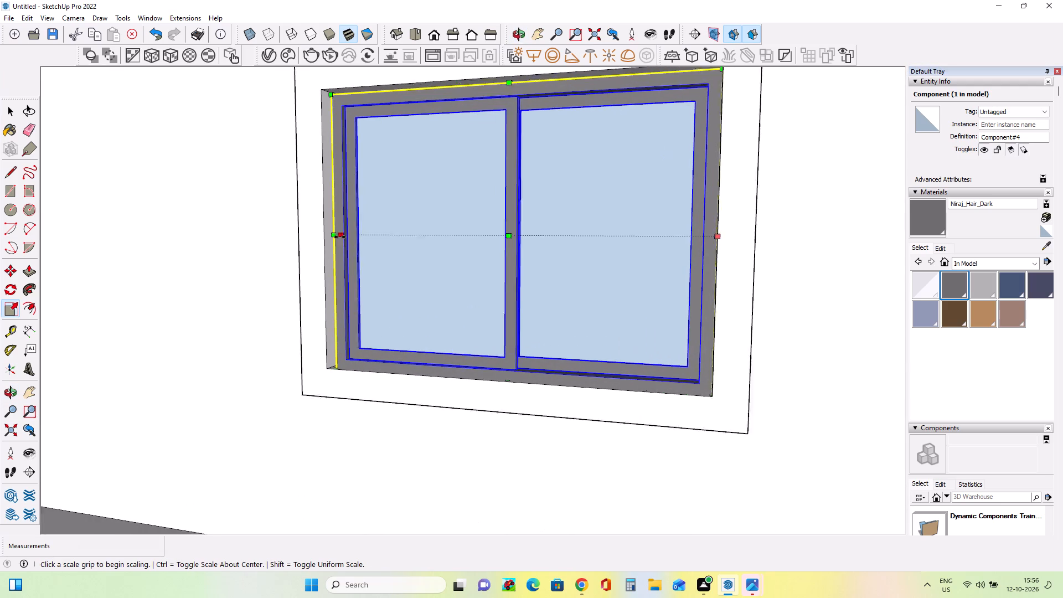
scroll(340, 237, up, 1)
click(335, 231)
click(327, 231)
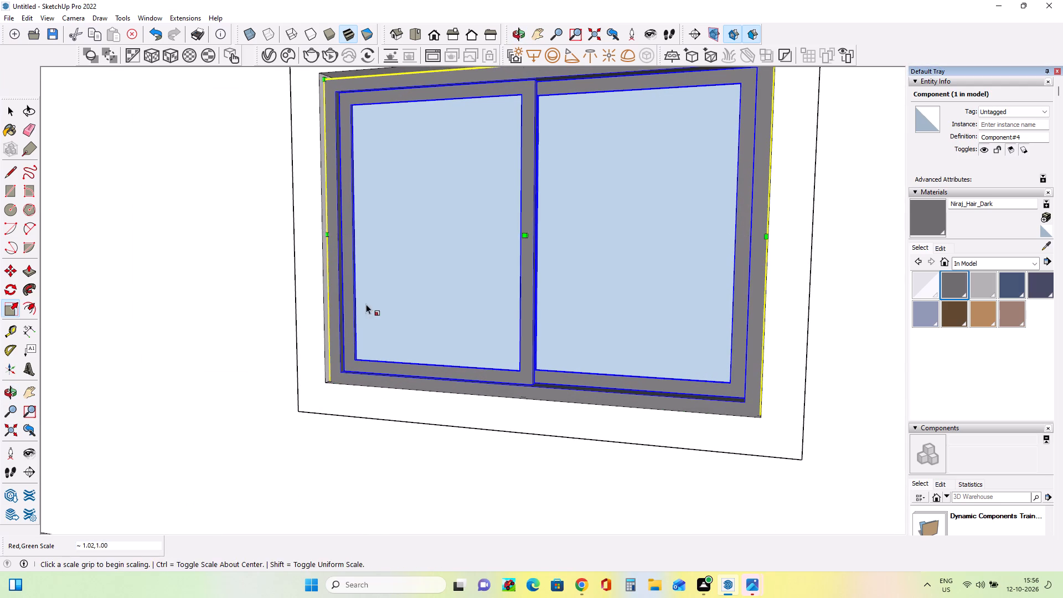
Paint the front face of the trim surrounding the fitted window with the Niraj_Hair_Dark material.
middle_drag(373, 307, 524, 304)
scroll(524, 304, down, 3)
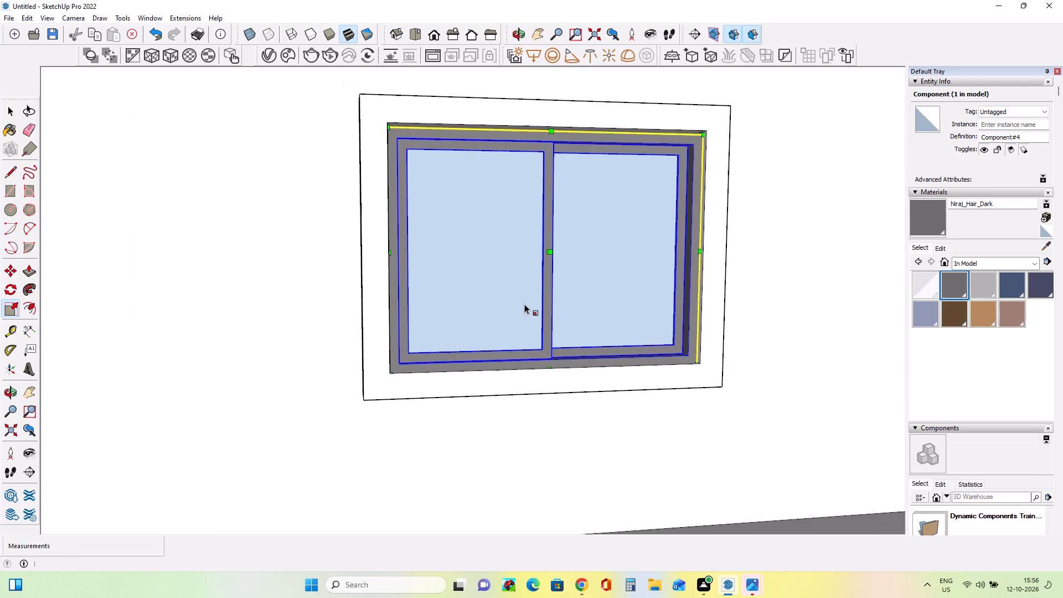
scroll(524, 304, down, 1)
scroll(524, 304, up, 3)
scroll(524, 301, down, 2)
click(922, 218)
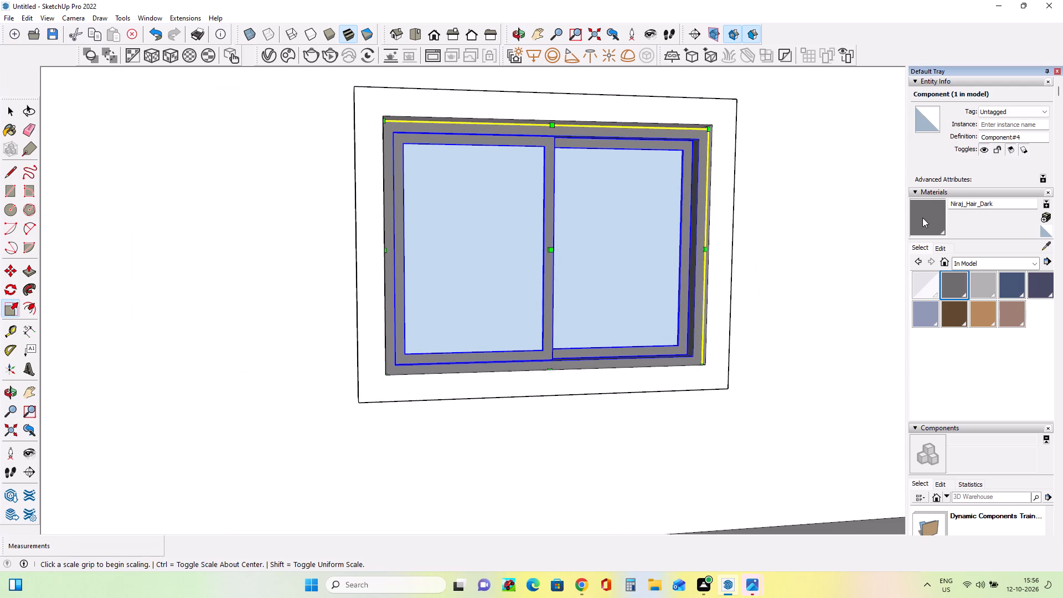
click(719, 266)
Paint the trim's bottom, left, top and right inner reveals around the window with Niraj_Hair_Dark.
middle_drag(719, 270, 664, 280)
middle_drag(435, 322, 293, 393)
scroll(368, 341, up, 2)
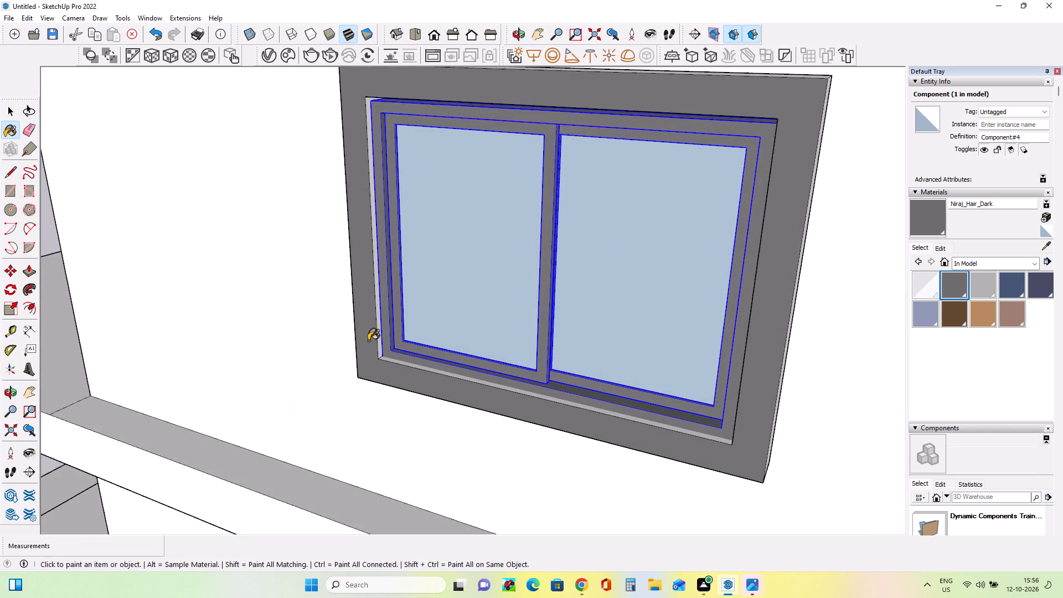
scroll(368, 341, up, 5)
click(391, 372)
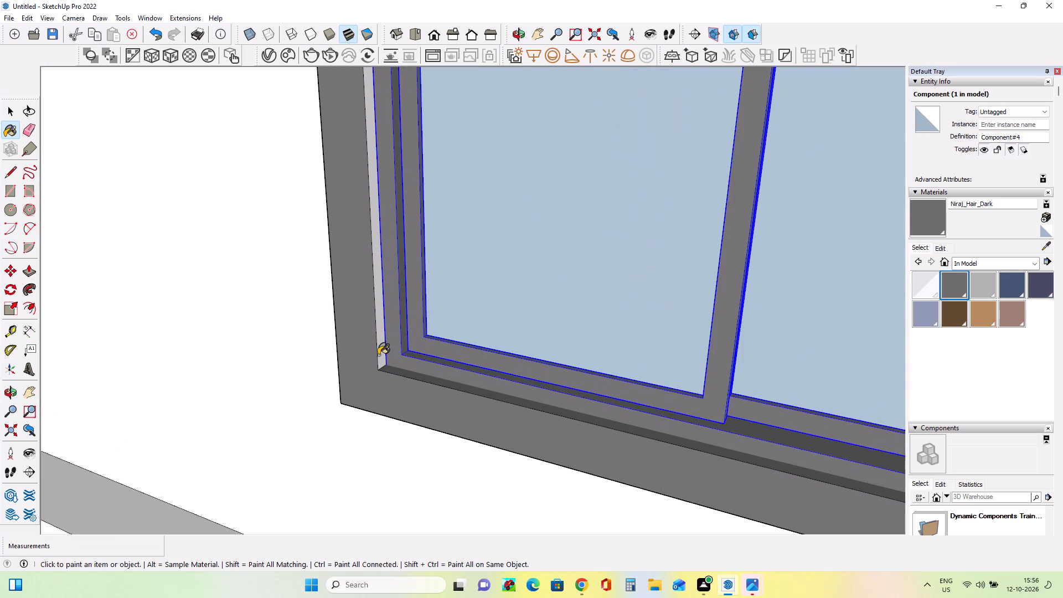
click(381, 356)
middle_drag(414, 383, 425, 288)
scroll(427, 315, down, 8)
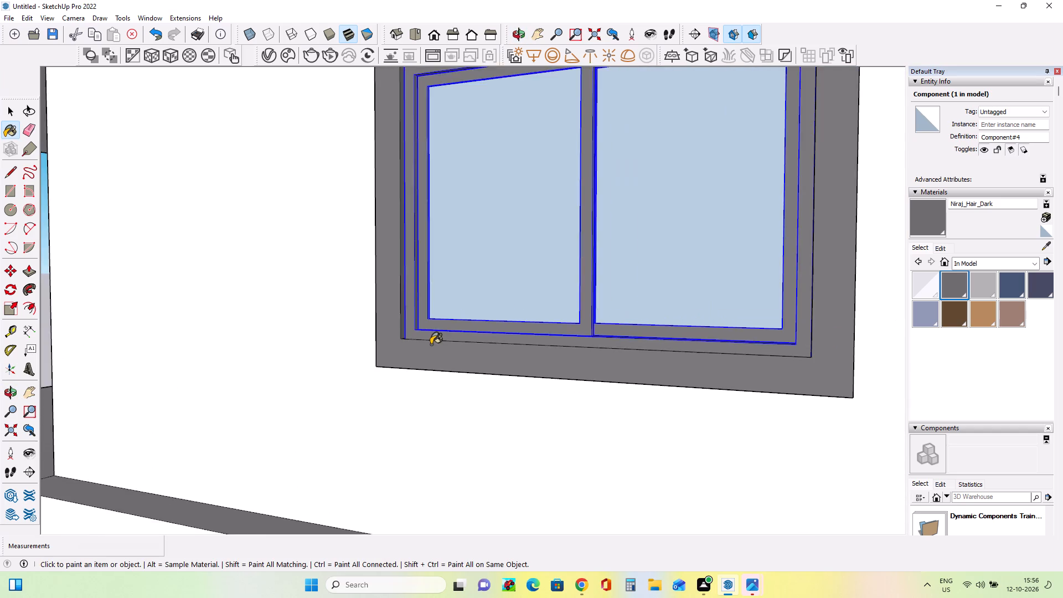
scroll(431, 344, down, 4)
middle_drag(562, 291, 602, 139)
scroll(603, 139, down, 1)
scroll(607, 149, up, 2)
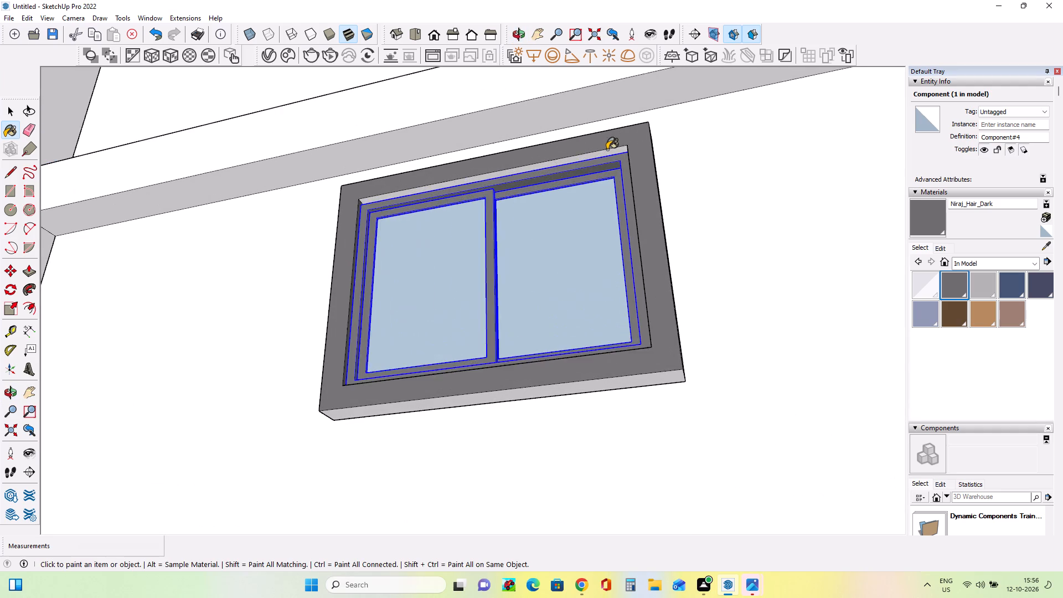
scroll(607, 149, up, 6)
click(611, 151)
middle_drag(629, 298, 839, 300)
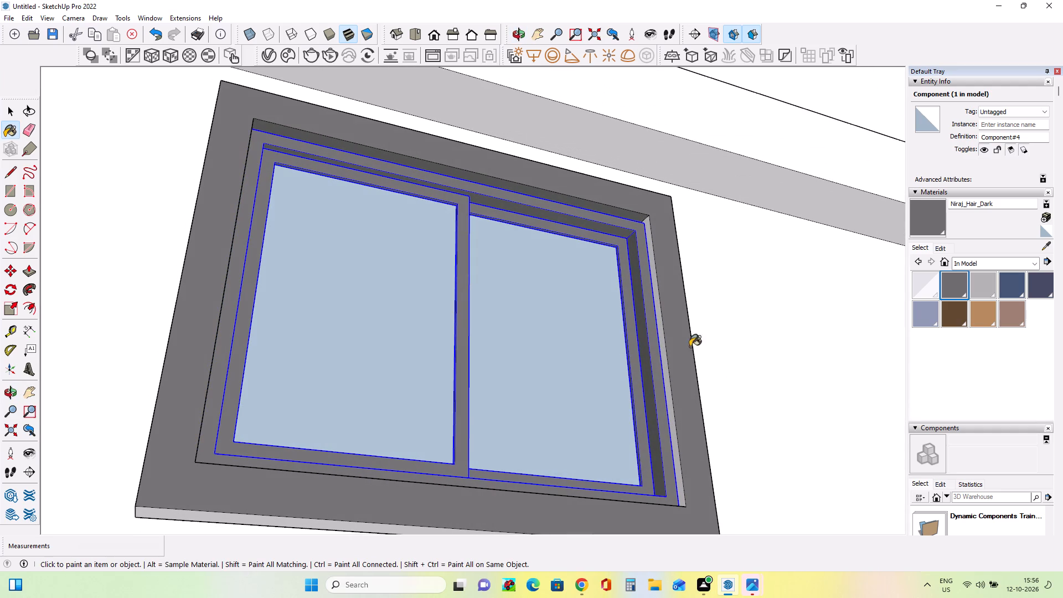
click(665, 363)
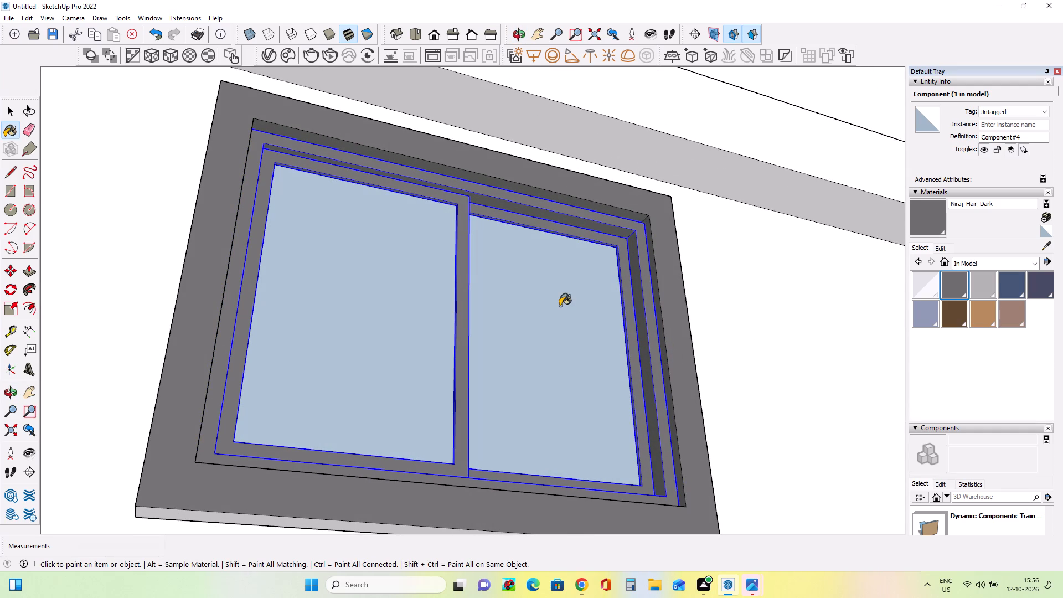
Paint the trim's outer bottom, left, right and top side faces with Niraj_Hair_Dark.
scroll(560, 306, down, 17)
scroll(496, 359, up, 2)
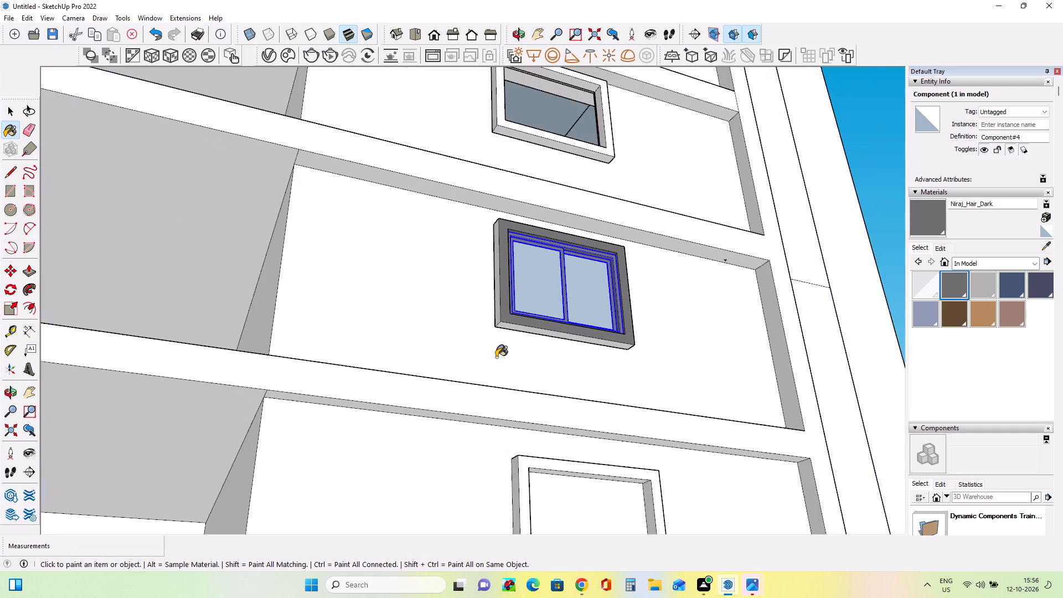
scroll(496, 357, up, 6)
click(533, 314)
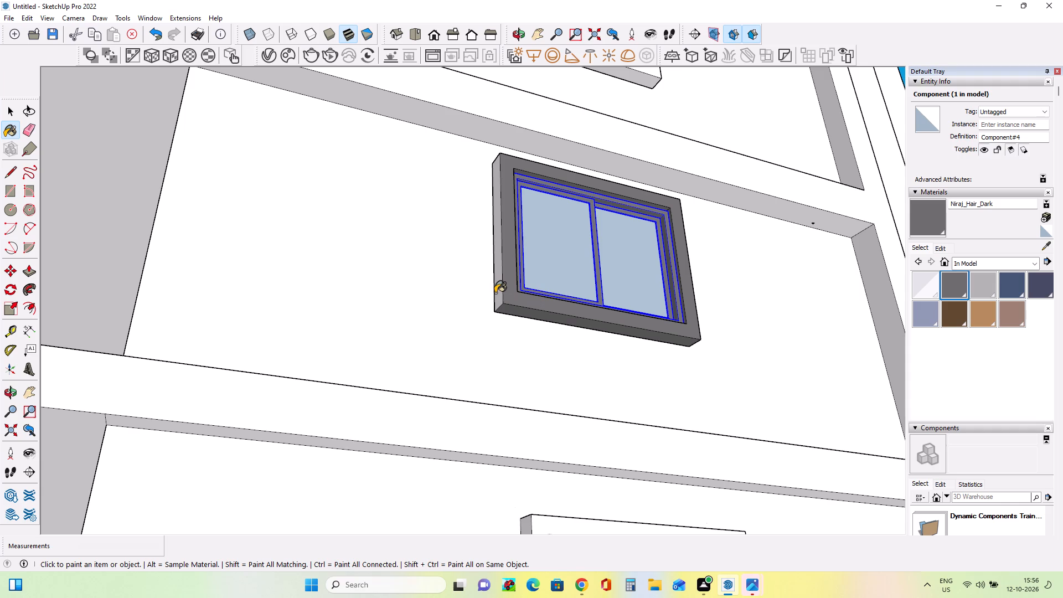
click(497, 293)
middle_drag(531, 301, 430, 503)
middle_drag(651, 321, 519, 323)
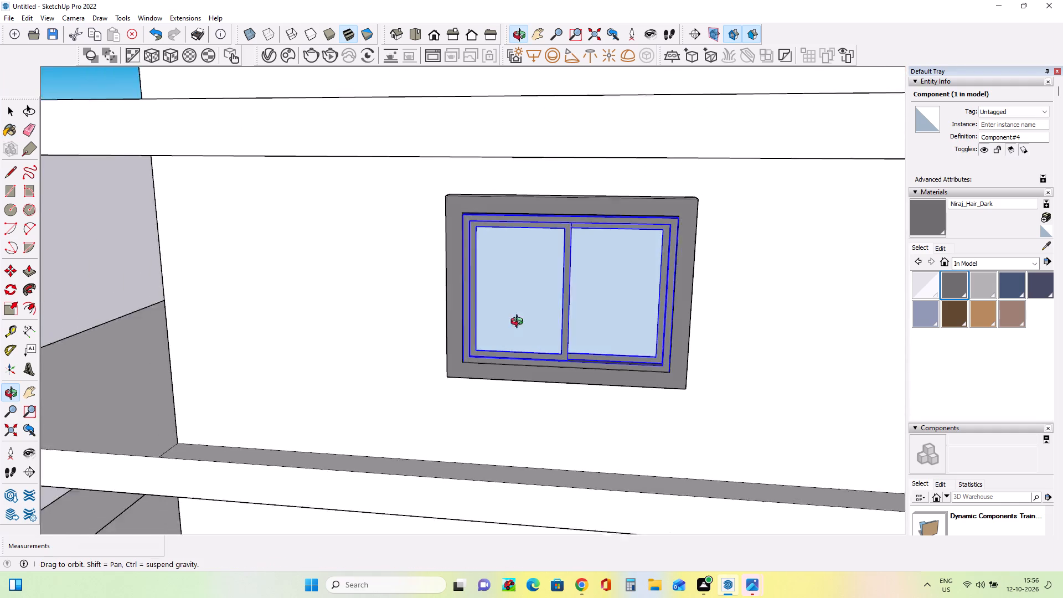
middle_drag(519, 323, 263, 354)
click(458, 346)
middle_drag(490, 326, 504, 372)
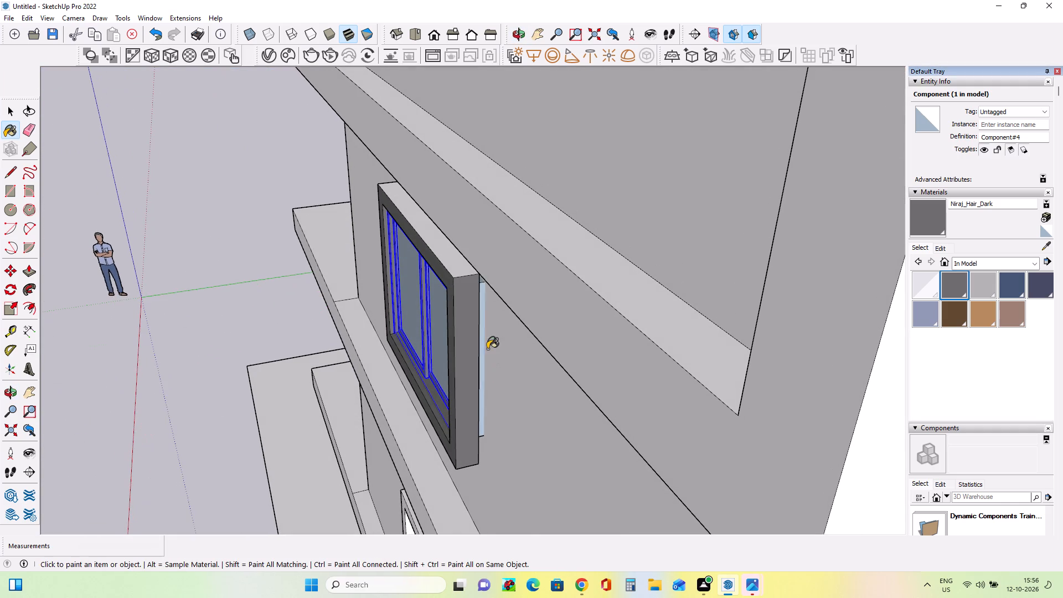
click(466, 275)
click(451, 267)
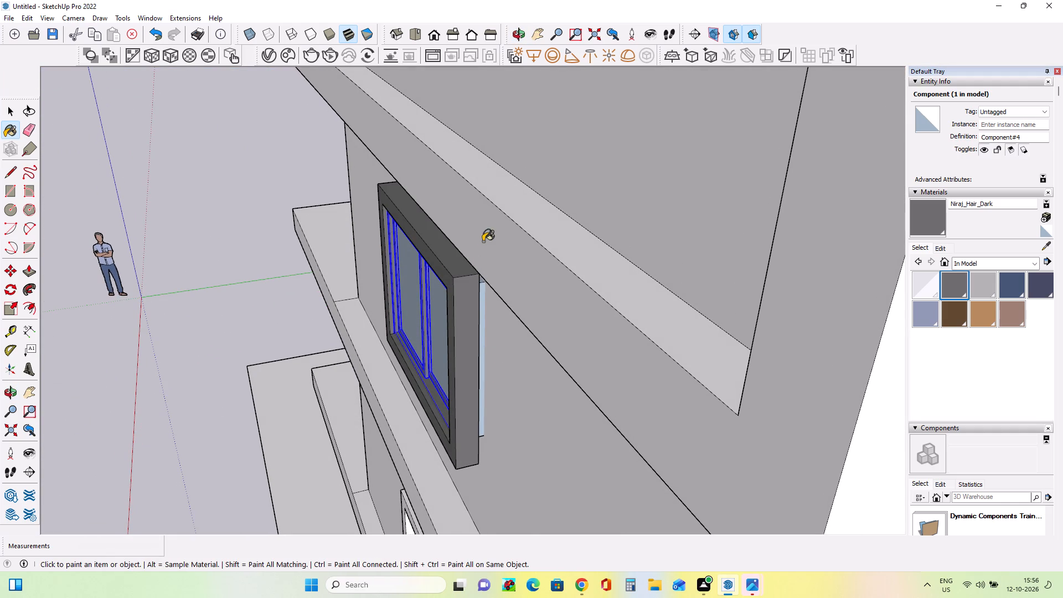
Push/Pull the wall face around the dark-trimmed window by about 1 3/8".
click(30, 277)
click(539, 449)
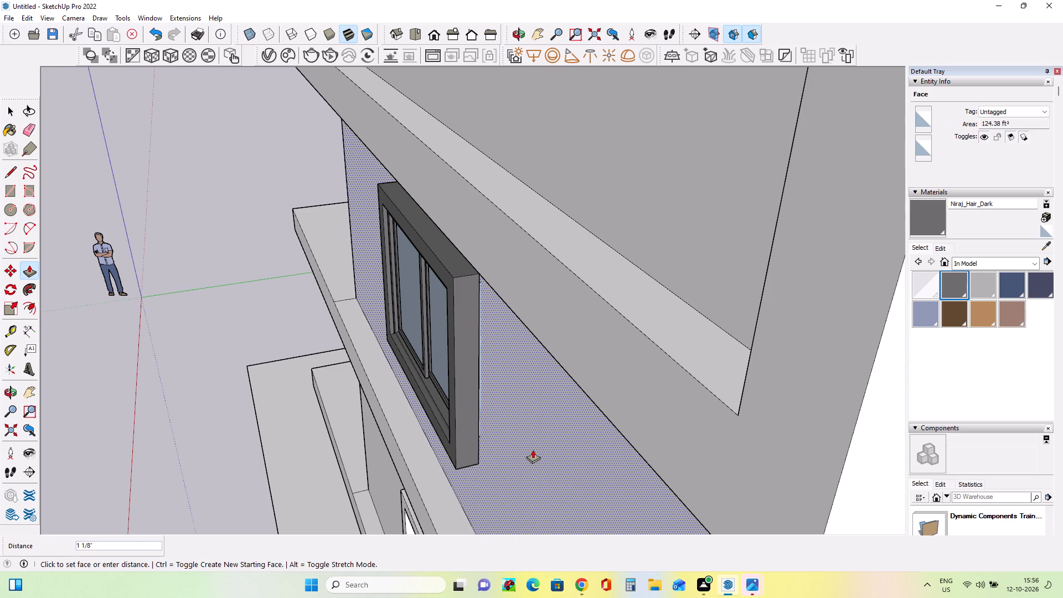
click(532, 450)
Examine the painted window and the facade's other openings from several angles and distances.
middle_drag(528, 448, 685, 404)
scroll(697, 400, down, 2)
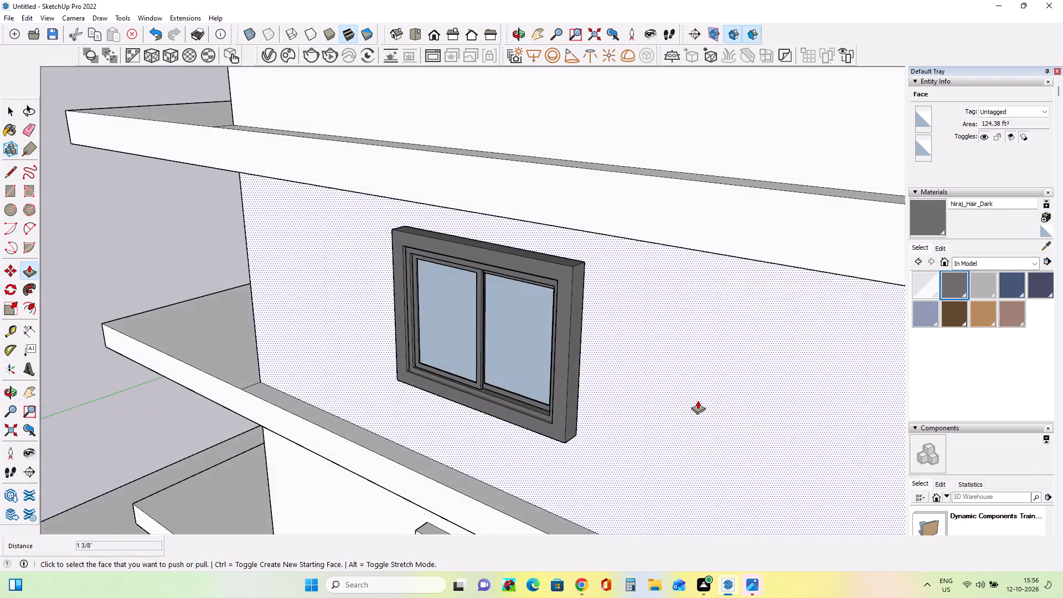
scroll(698, 400, down, 20)
scroll(698, 400, down, 2)
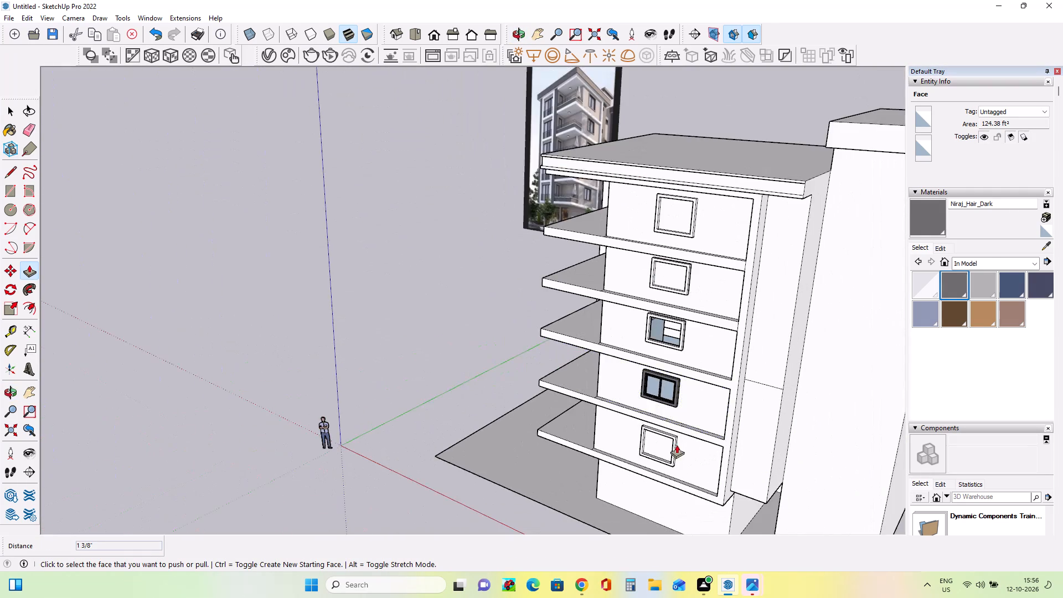
middle_drag(677, 445, 716, 379)
scroll(672, 372, up, 14)
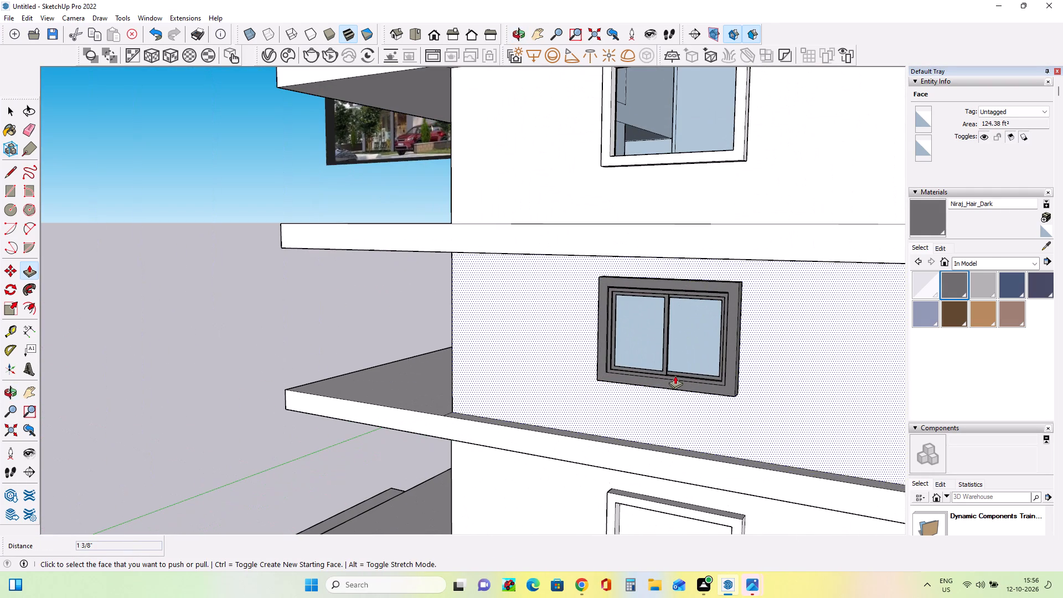
middle_drag(674, 377, 739, 375)
scroll(659, 360, down, 7)
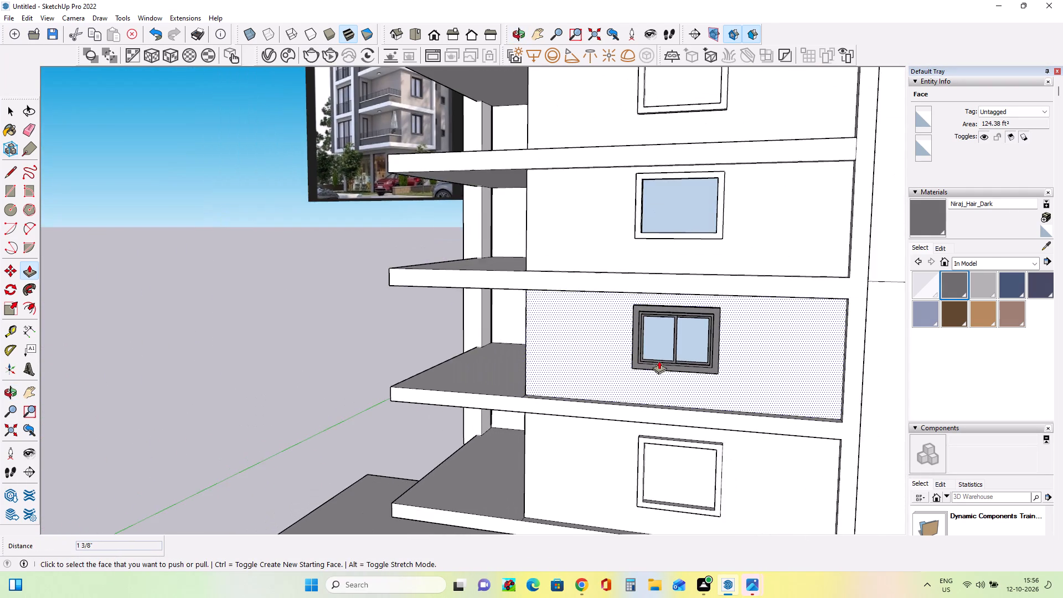
scroll(665, 367, down, 20)
scroll(665, 367, down, 1)
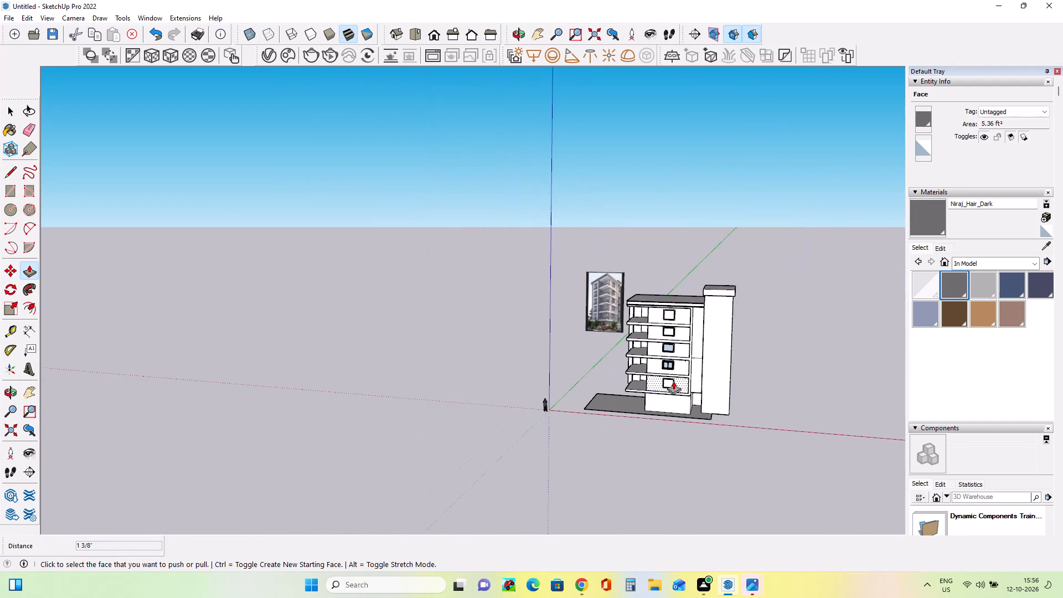
scroll(696, 379, up, 15)
middle_drag(668, 388, 714, 424)
scroll(620, 416, up, 4)
middle_drag(619, 417, 644, 420)
Copy the window by its lower-left corner to the inner lower-left corner of the lowest trimmed opening, about 8' 6 1/4" away.
click(13, 111)
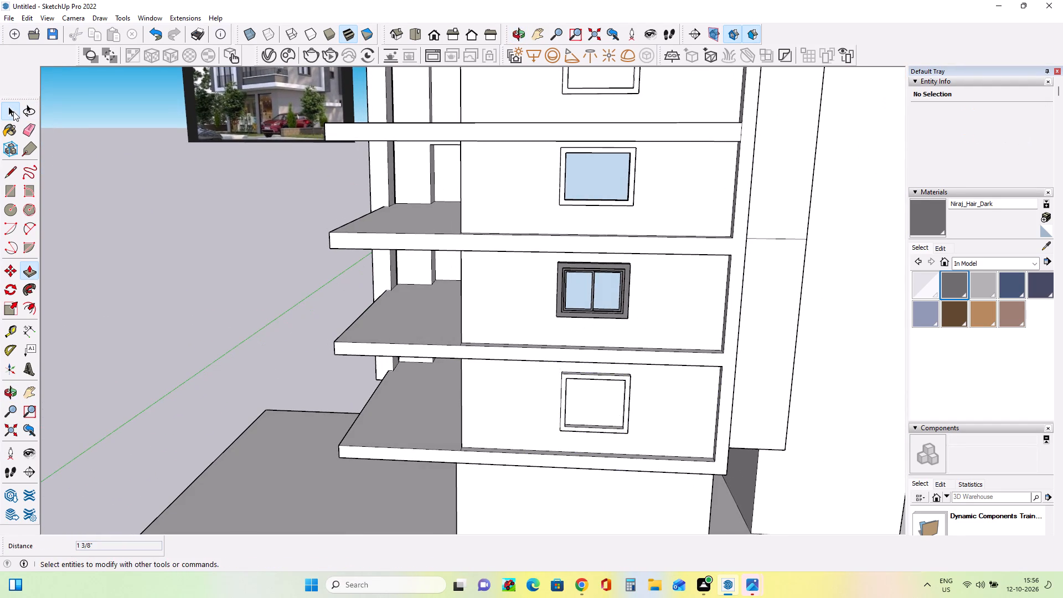
click(177, 249)
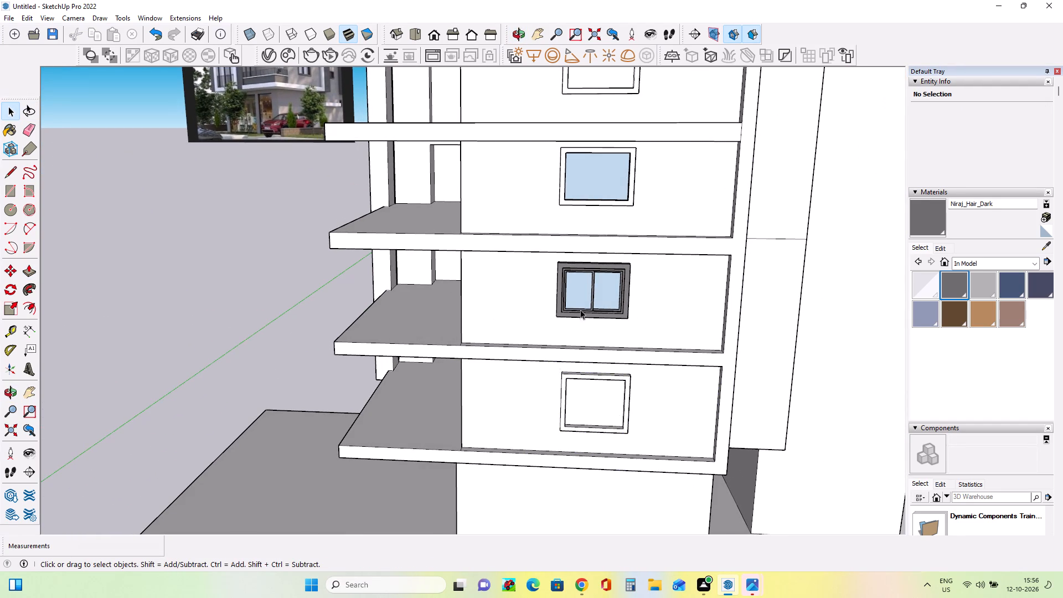
click(587, 298)
click(13, 272)
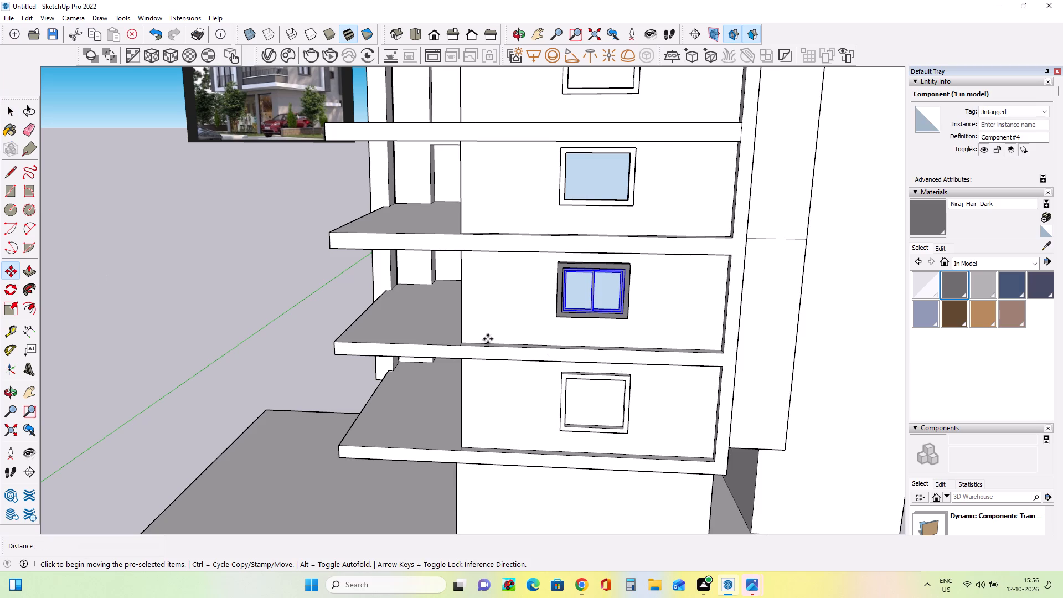
click(565, 311)
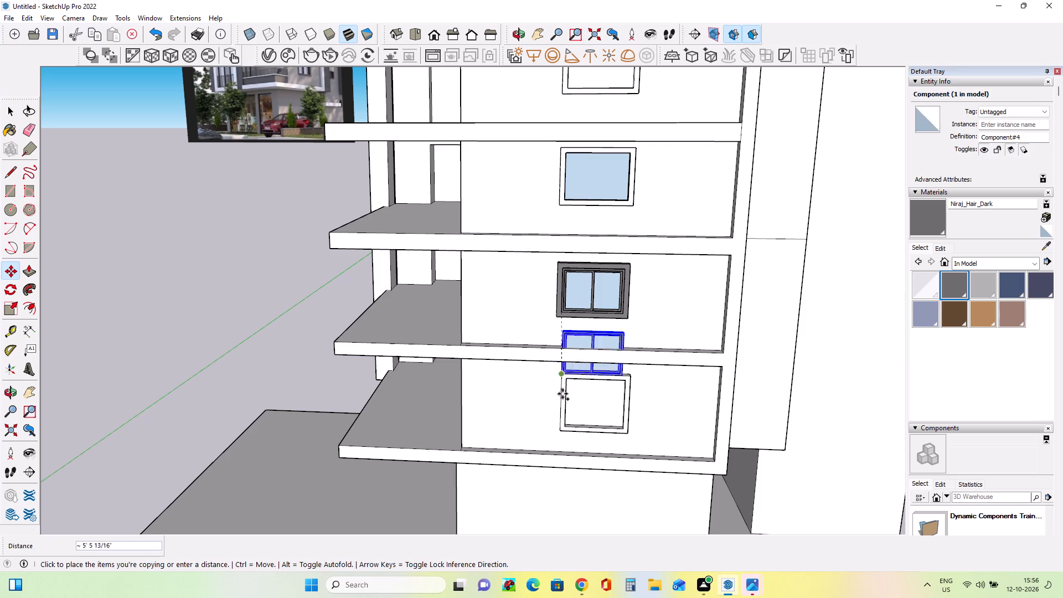
scroll(569, 431, up, 9)
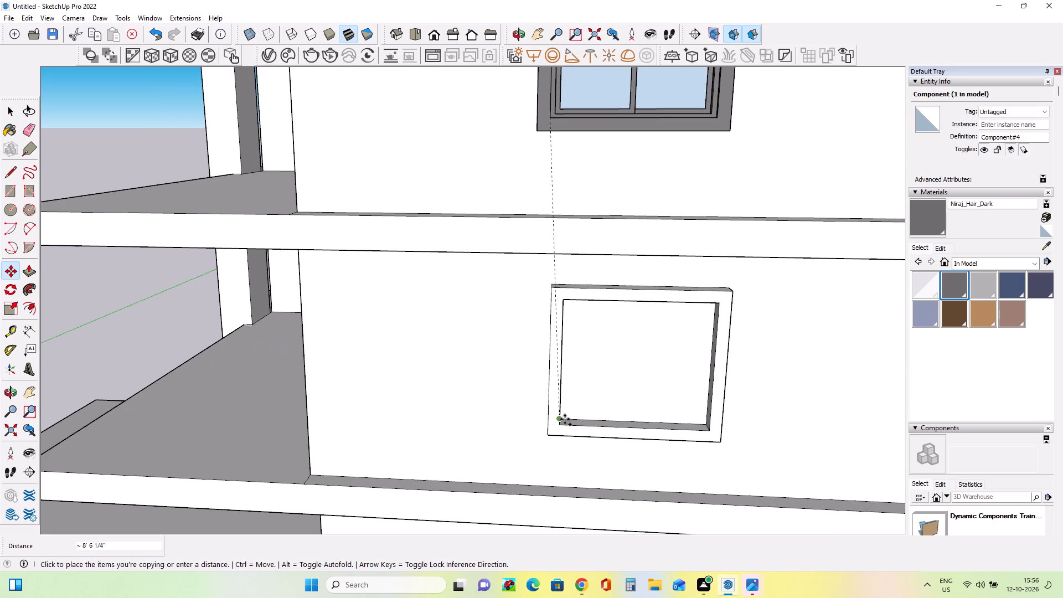
click(564, 422)
Stretch the copied window's height from its top by a factor of 1.19 to reach the opening's inner top edge.
middle_drag(610, 401, 609, 360)
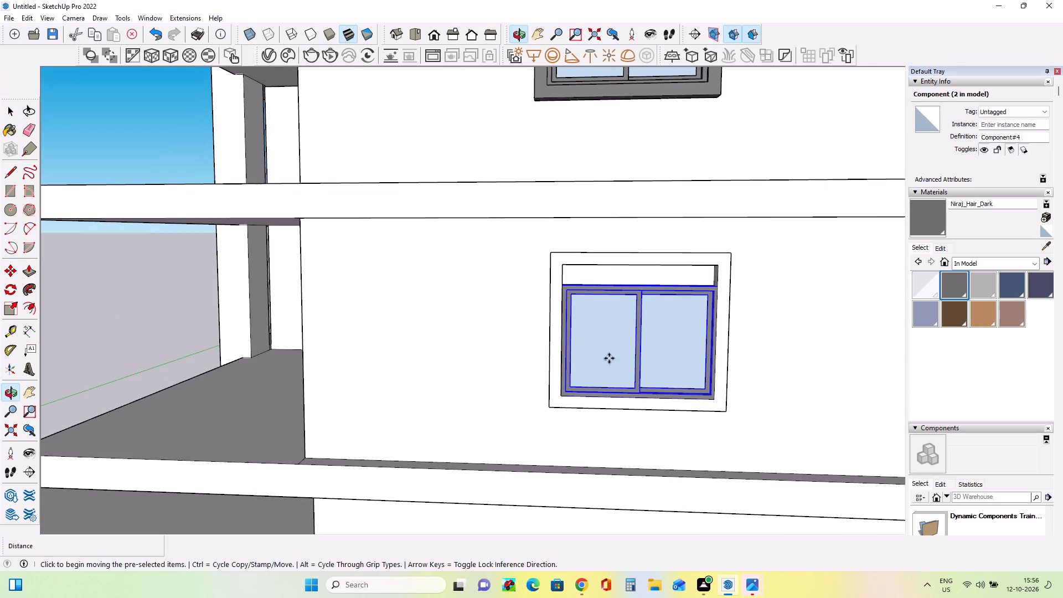
click(4, 305)
middle_drag(685, 280, 682, 319)
scroll(633, 302, up, 11)
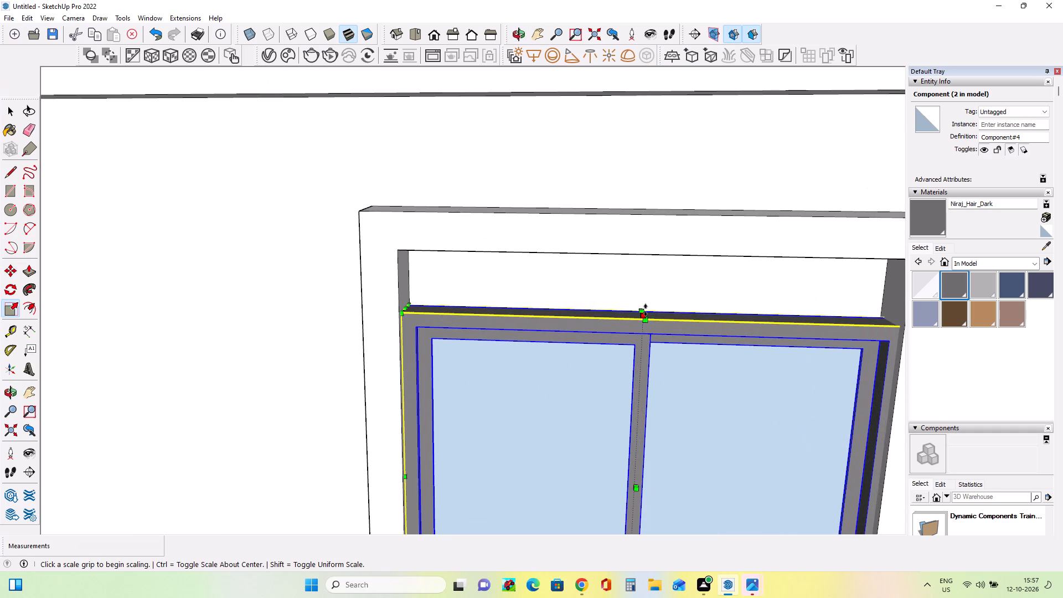
click(646, 310)
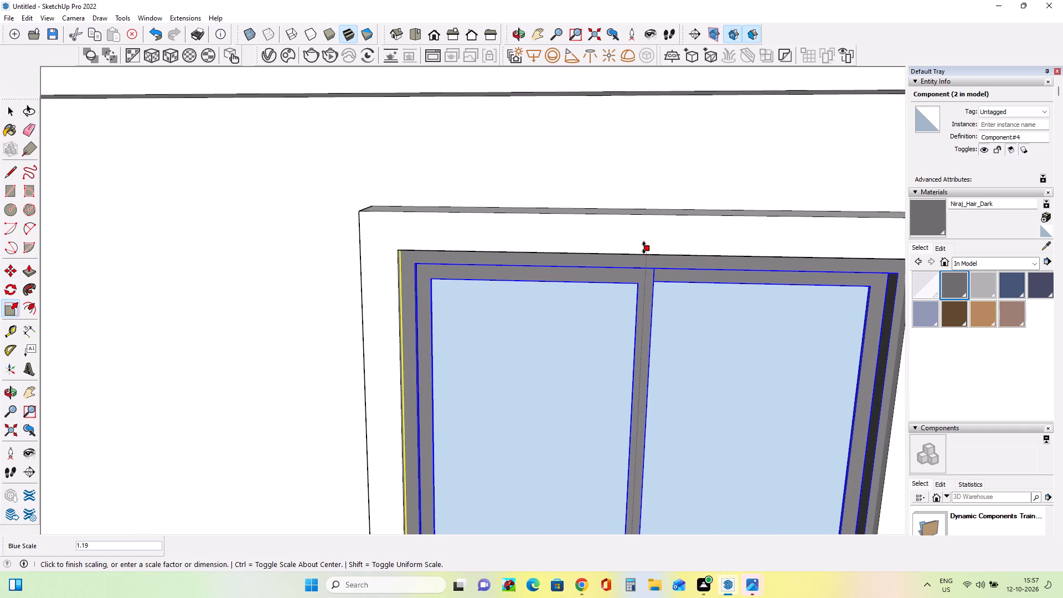
click(644, 248)
Paint the front face of the lowest window's trim with Niraj_Hair_Dark.
scroll(540, 300, down, 16)
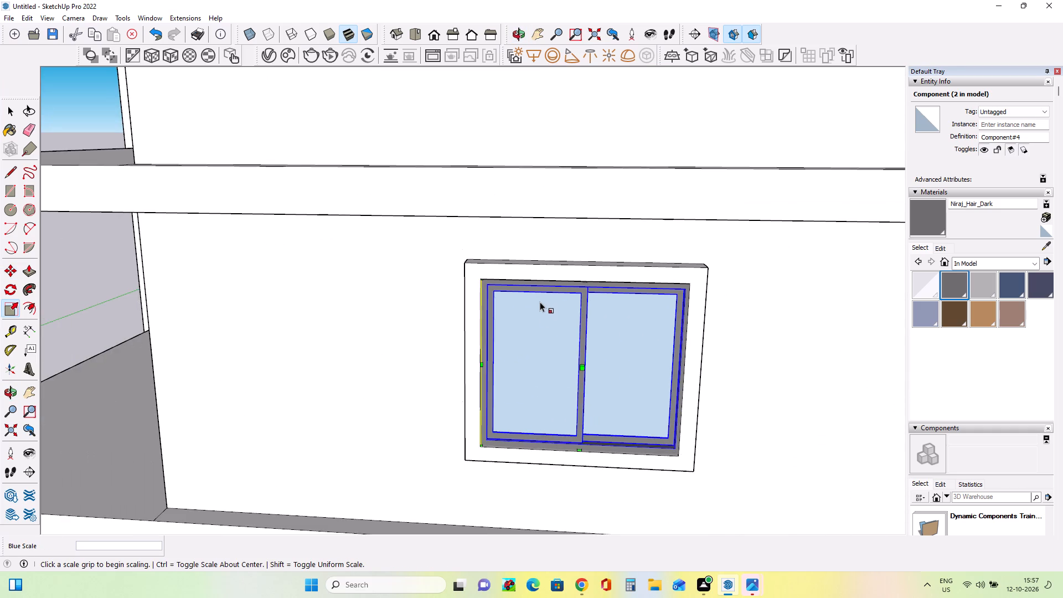
scroll(577, 422, up, 4)
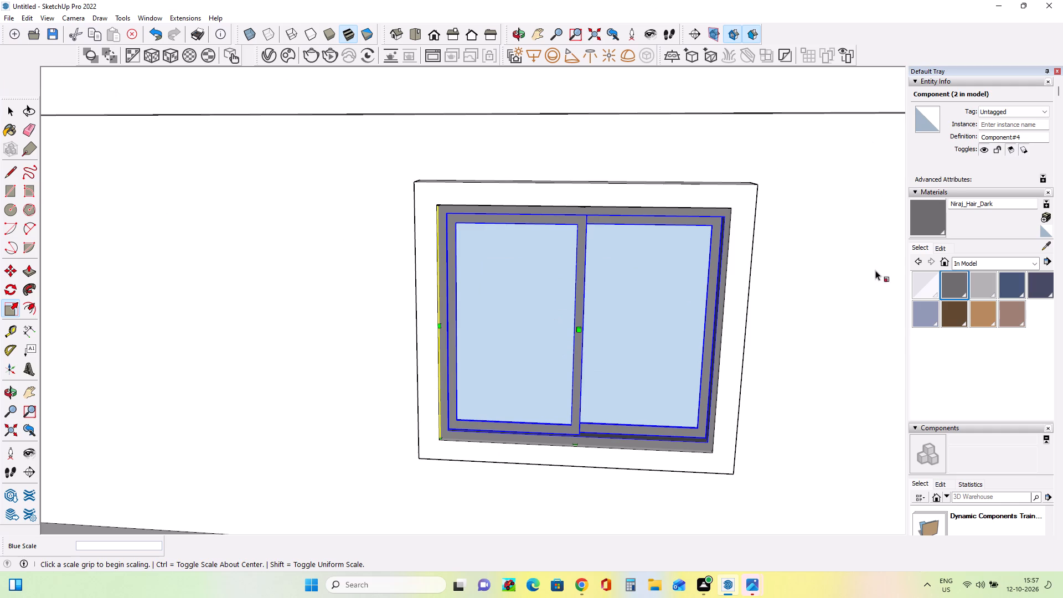
click(951, 287)
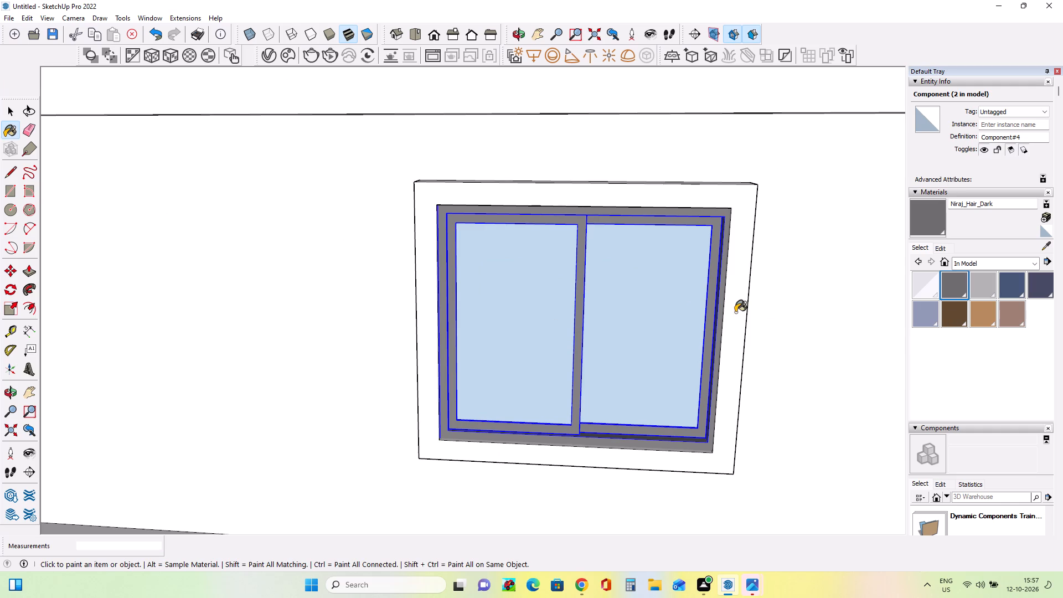
click(735, 312)
middle_drag(664, 360, 666, 339)
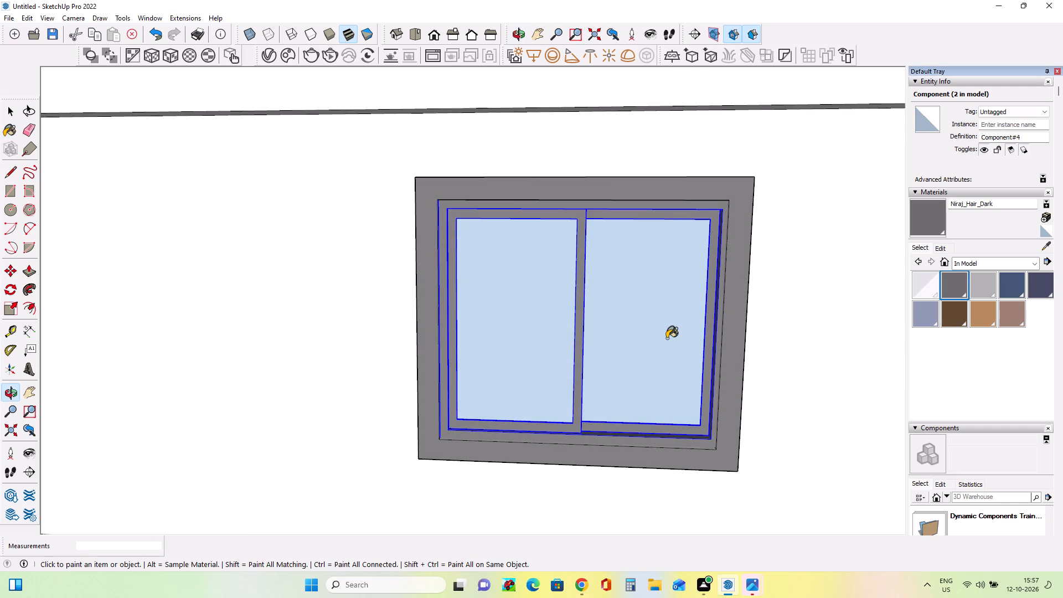
Copy the lowest window by its lower-left corner to the inner lower-left corner of the second opening from the top, about 23' 6 1/8" away.
scroll(667, 338, down, 16)
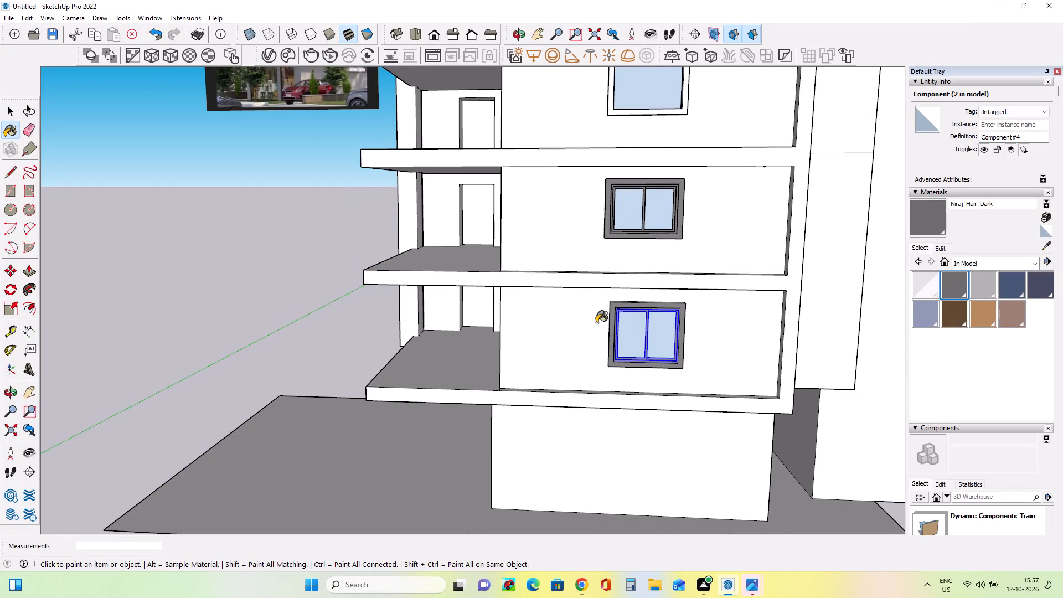
scroll(596, 323, down, 7)
scroll(622, 258, up, 4)
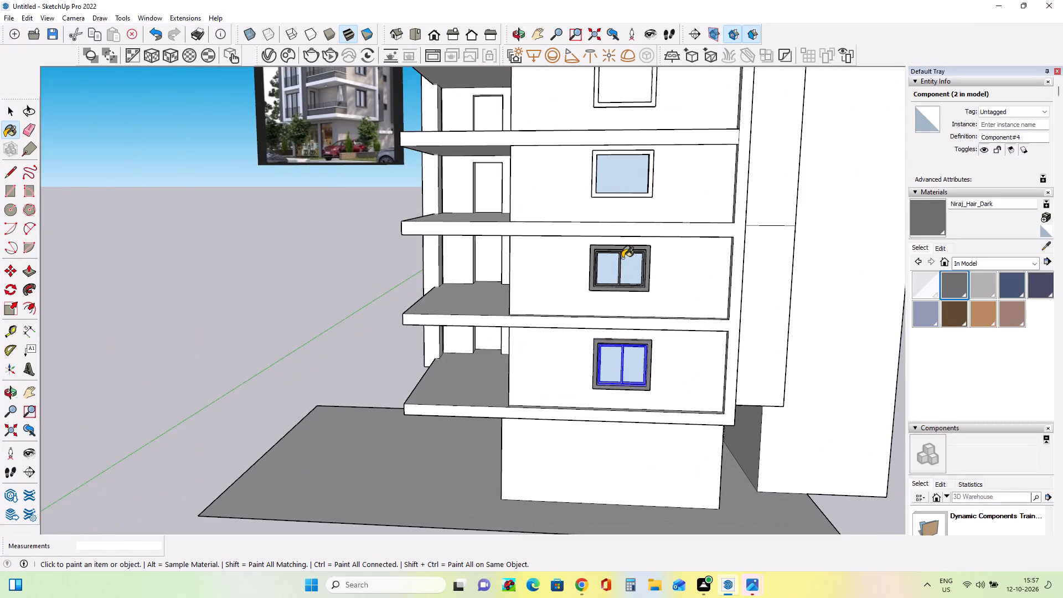
click(11, 112)
click(153, 213)
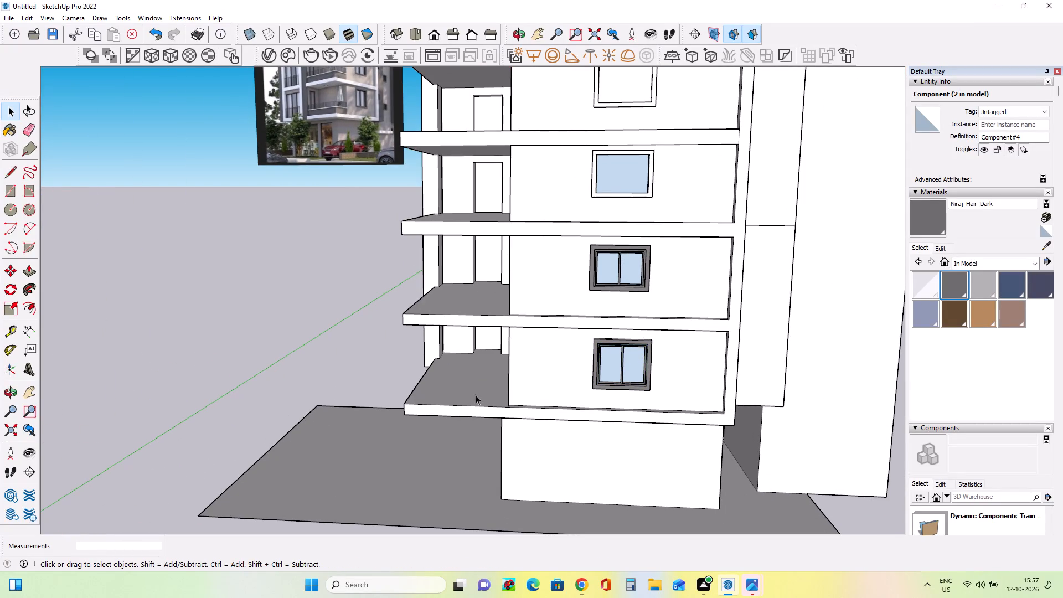
scroll(644, 368, up, 4)
click(642, 377)
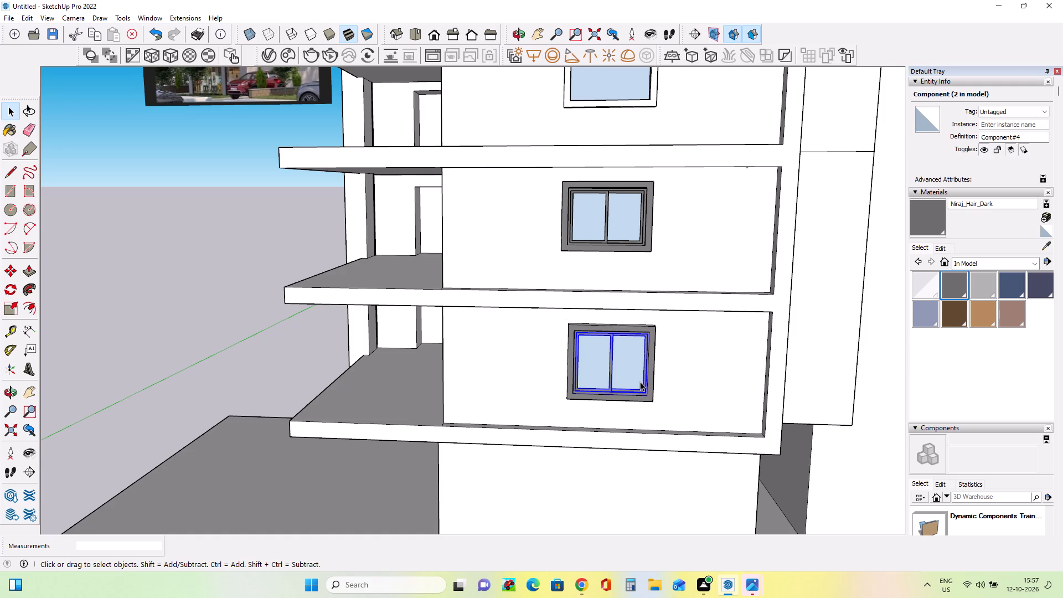
click(12, 274)
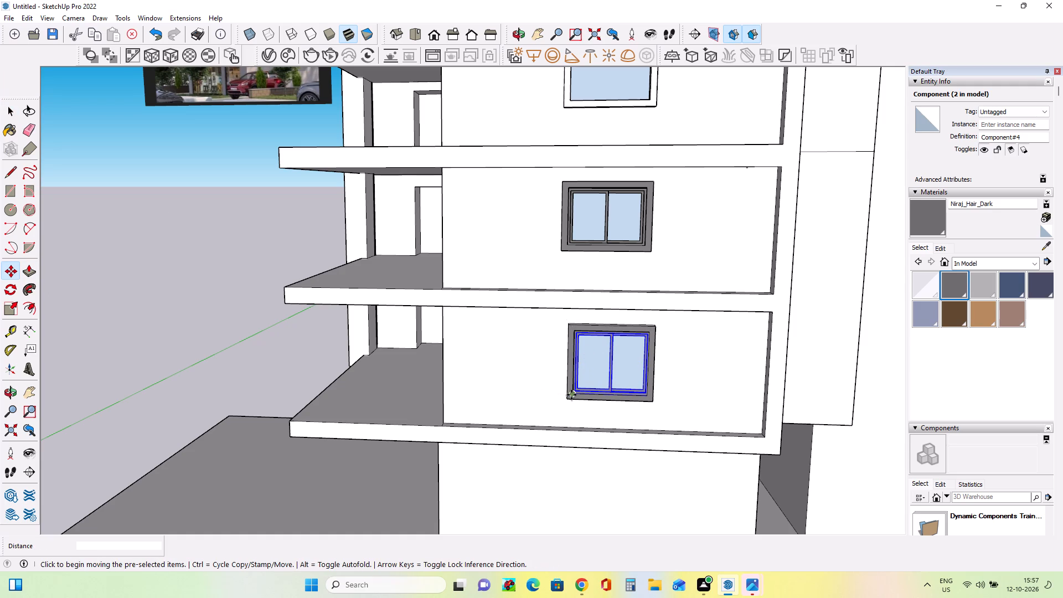
click(571, 395)
scroll(572, 185, down, 5)
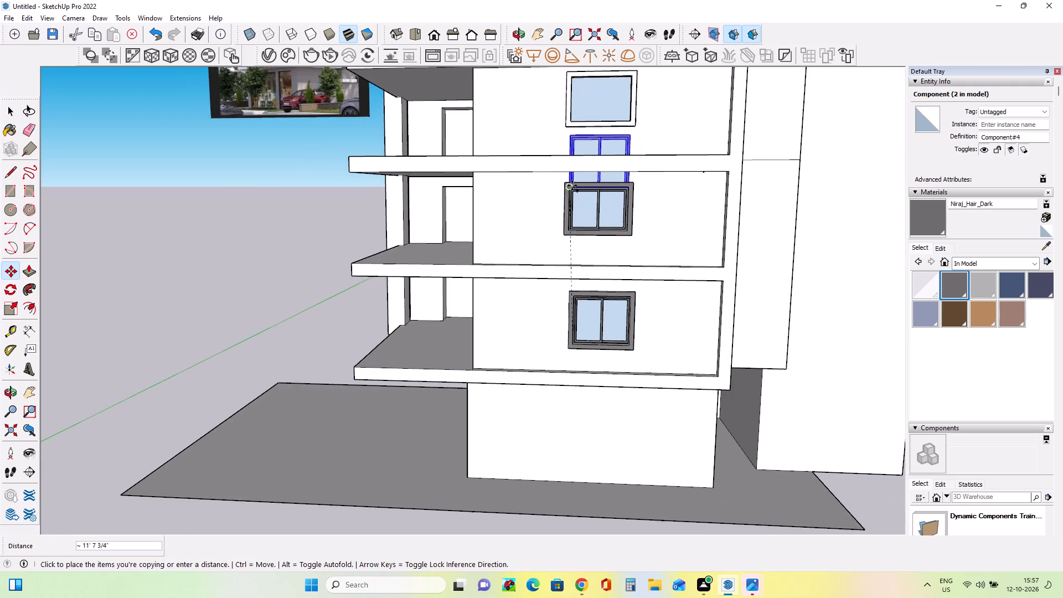
scroll(572, 185, down, 5)
scroll(573, 109, up, 9)
middle_drag(573, 101, 574, 109)
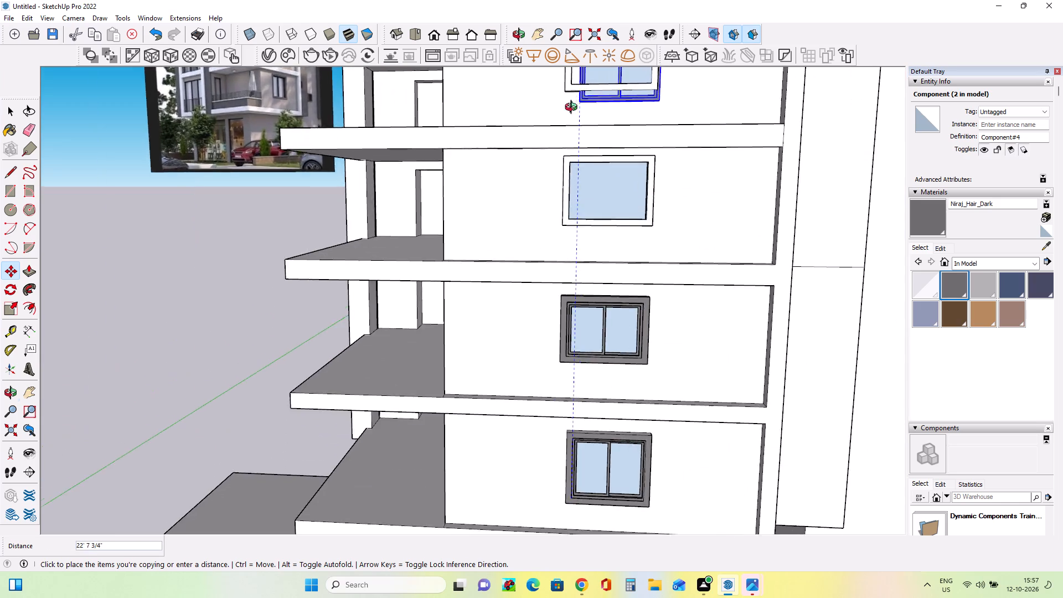
middle_drag(574, 109, 590, 257)
scroll(589, 243, up, 8)
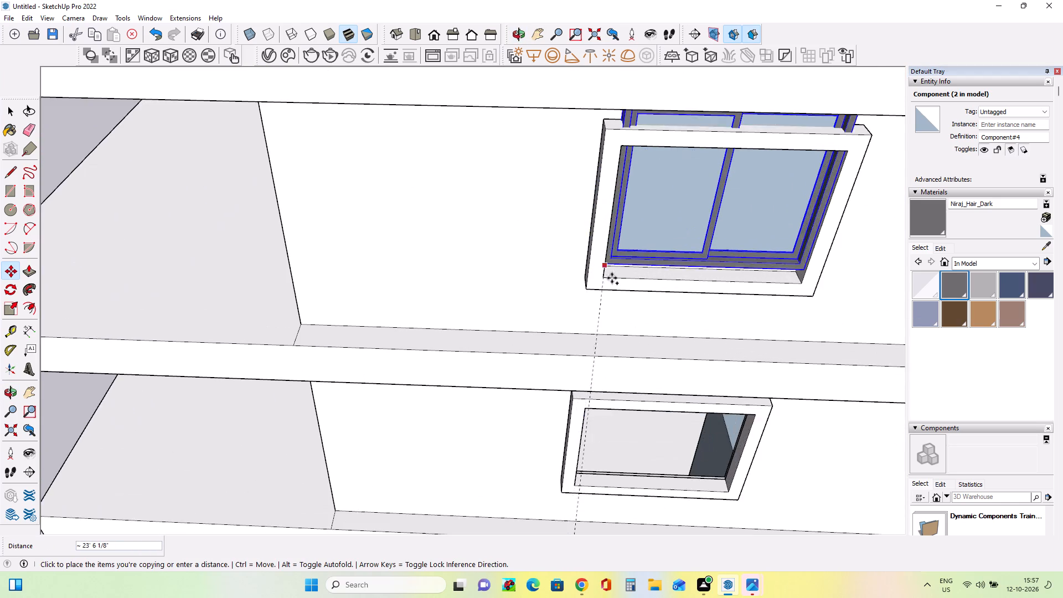
scroll(612, 278, up, 1)
middle_drag(612, 278, 510, 251)
click(582, 290)
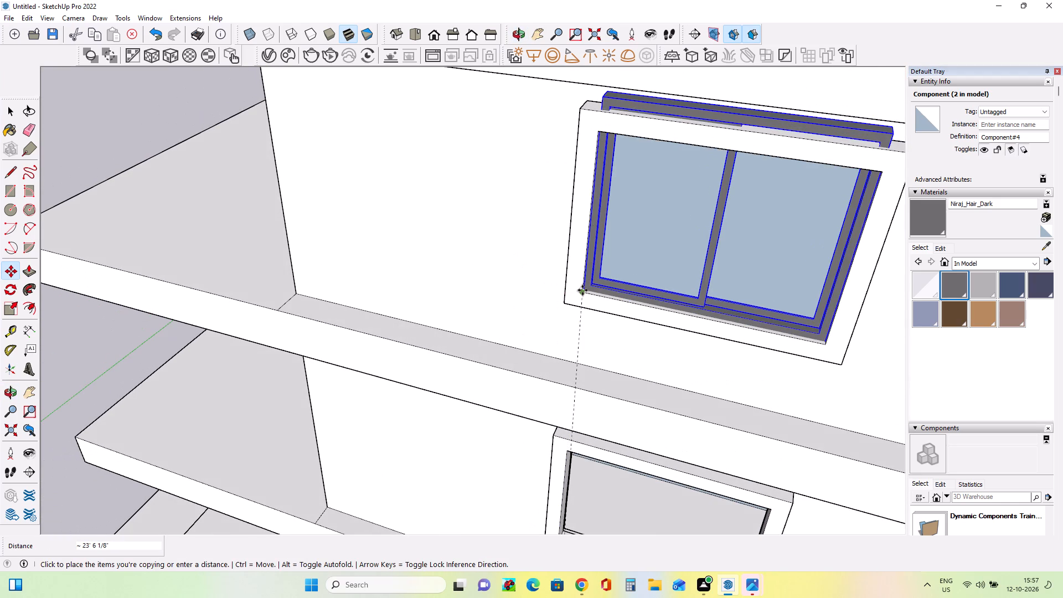
Shrink the copied window's height from its top to meet the opening's inner top edge.
middle_drag(566, 327, 513, 300)
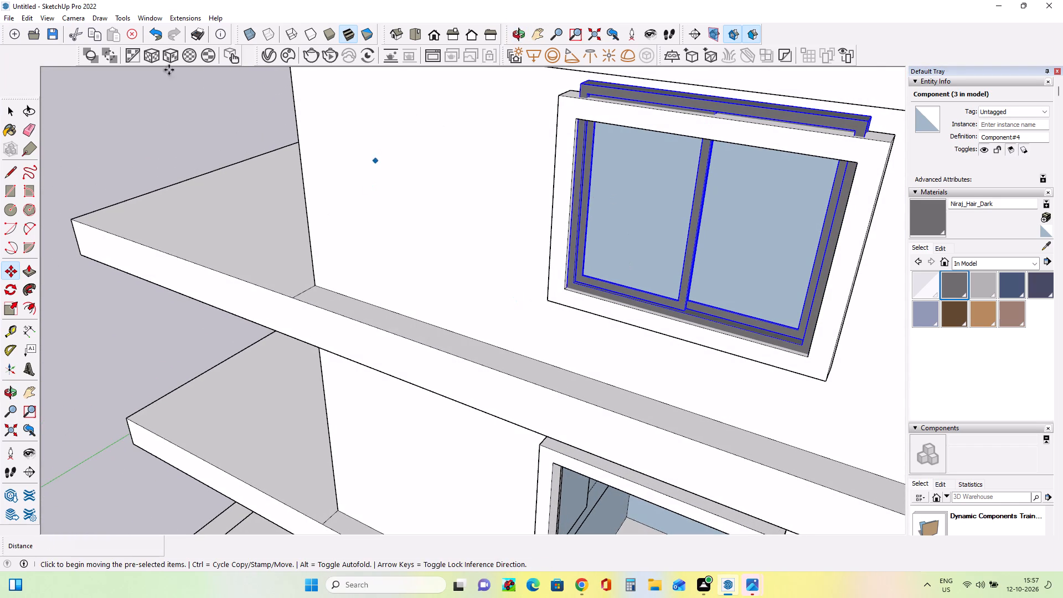
click(8, 306)
middle_drag(442, 188, 459, 229)
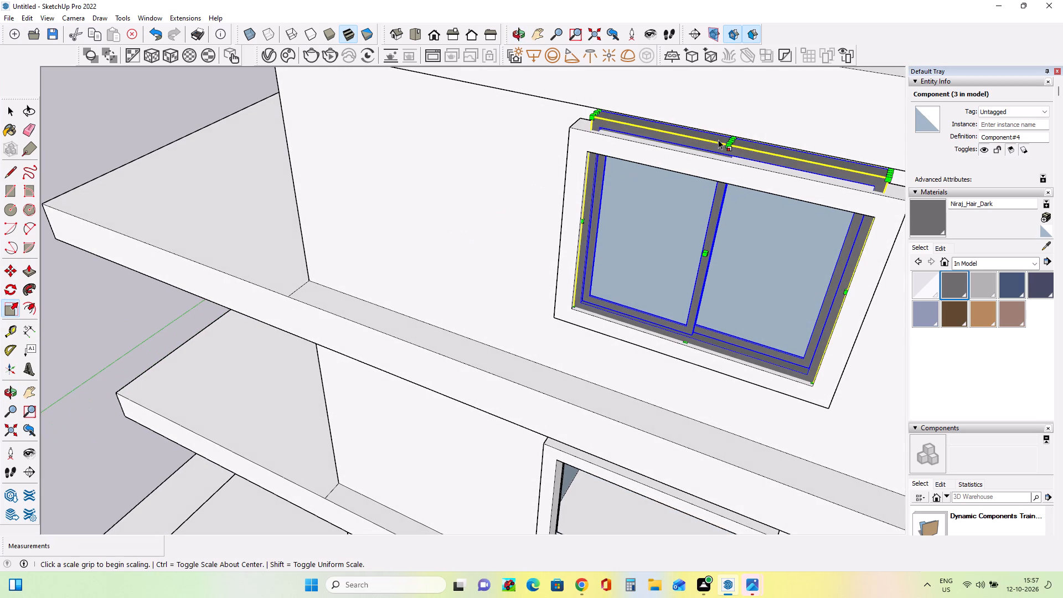
click(735, 138)
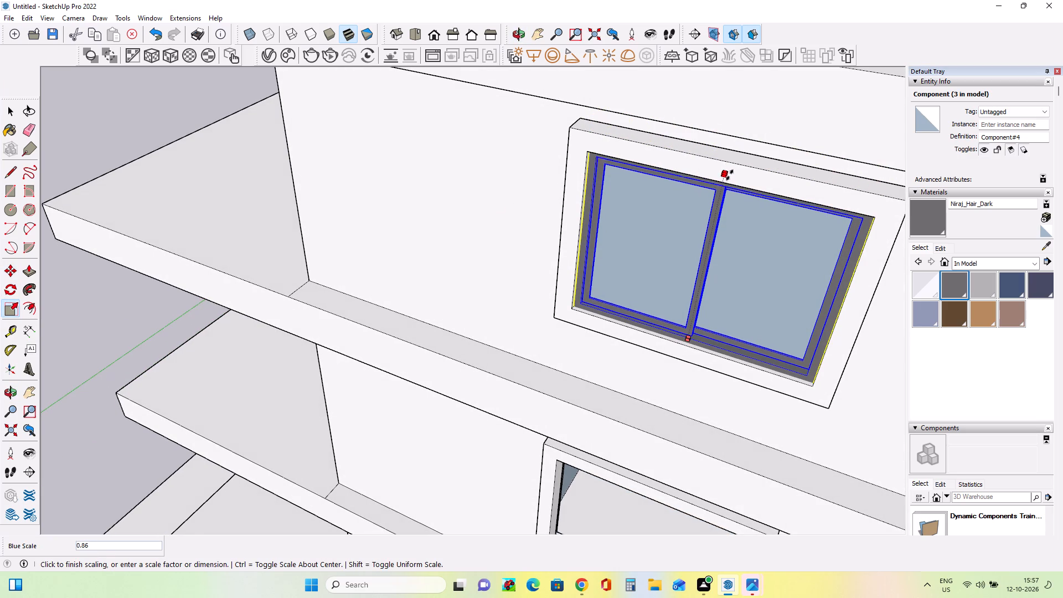
middle_drag(730, 175, 768, 0)
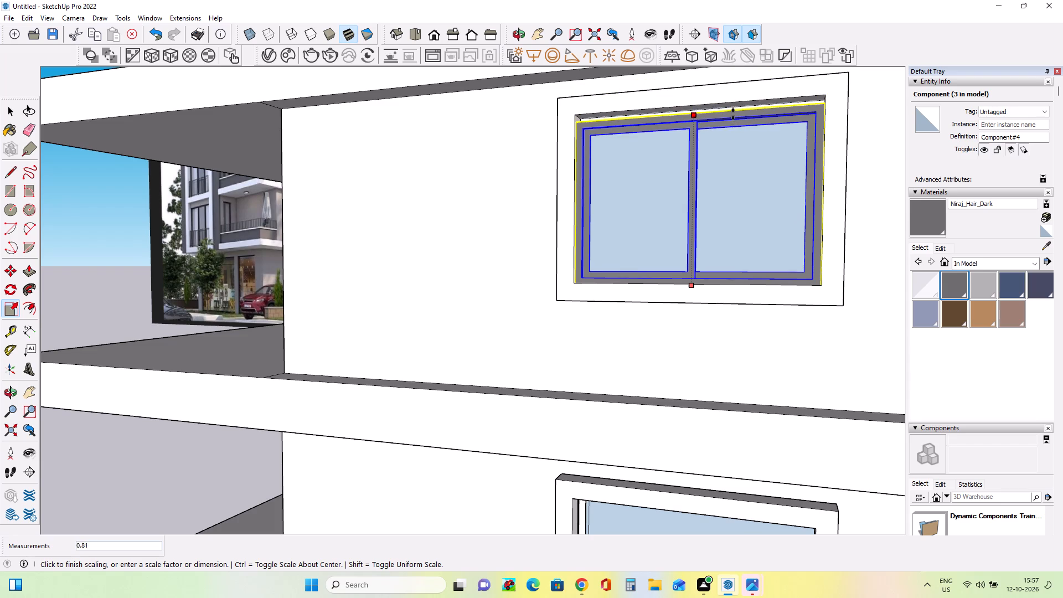
click(733, 106)
Paint the trims of the new window and of the empty opening directly below it with Niraj_Hair_Dark.
middle_drag(689, 190, 722, 205)
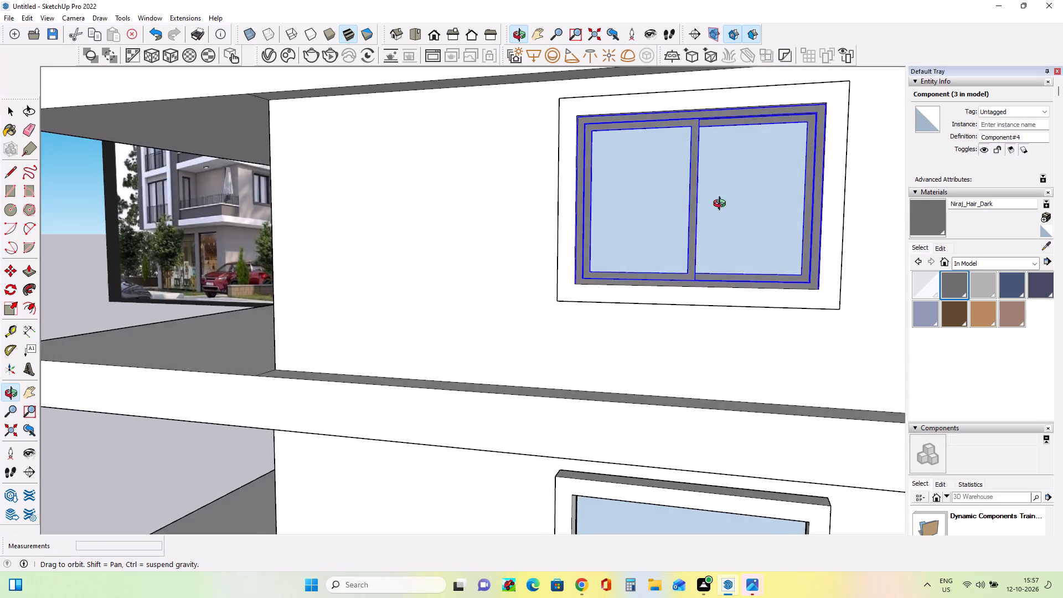
middle_drag(722, 205, 786, 184)
scroll(724, 168, down, 10)
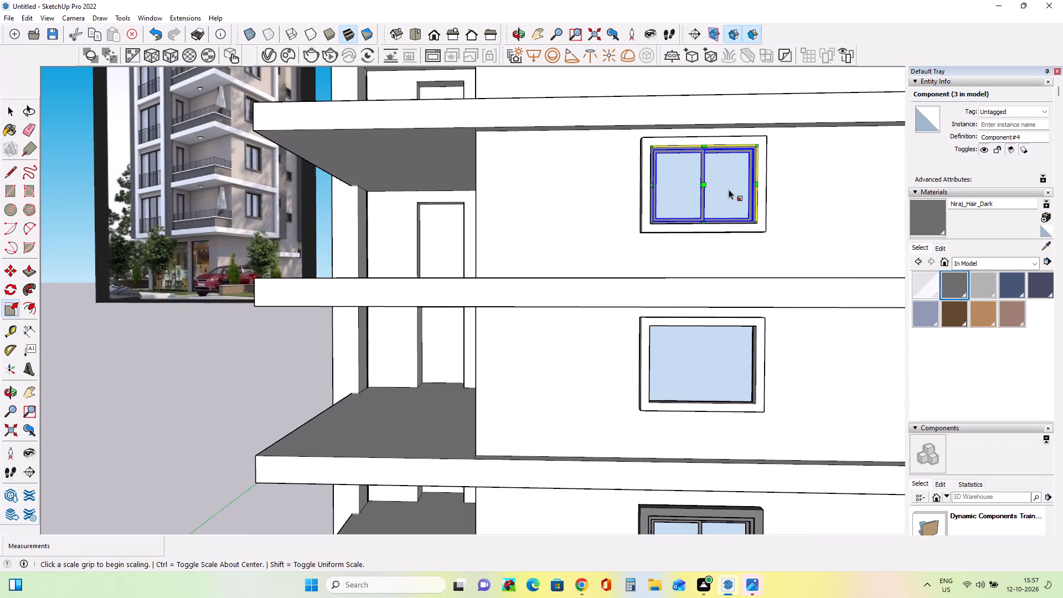
scroll(673, 205, down, 9)
scroll(669, 223, up, 4)
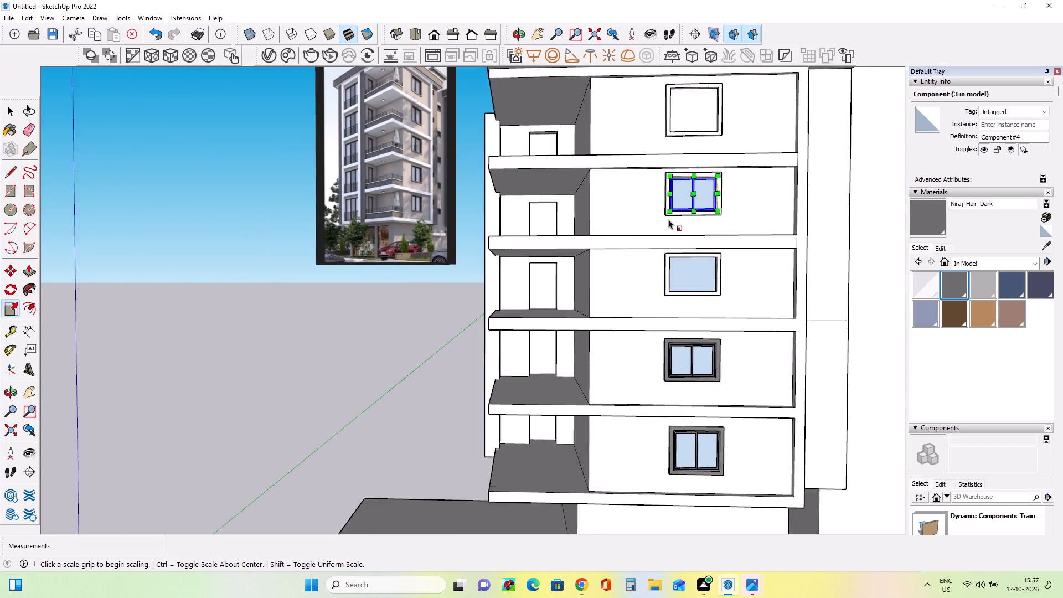
scroll(665, 208, up, 8)
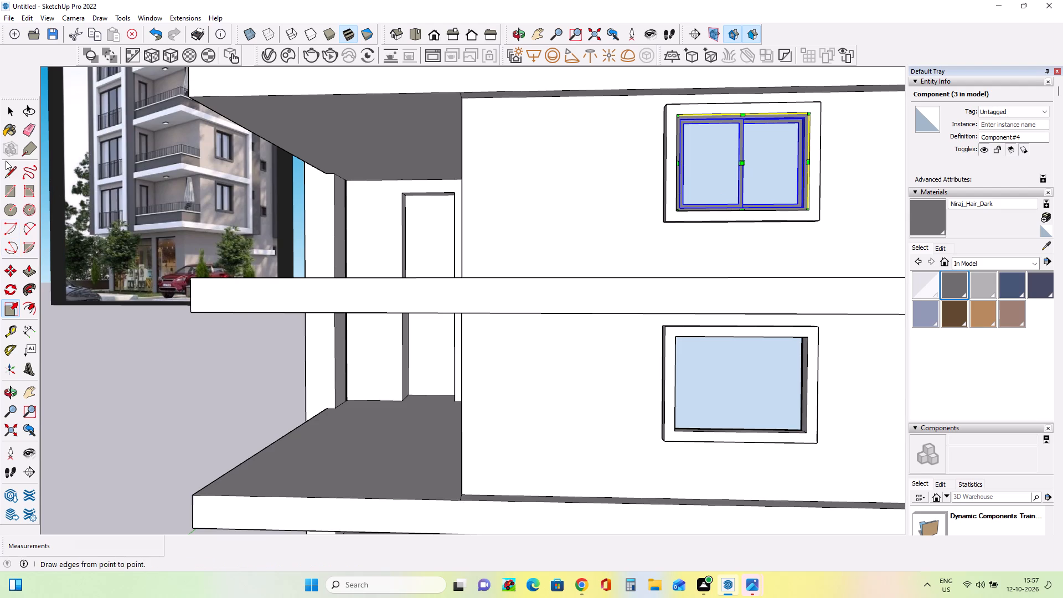
click(6, 115)
click(121, 396)
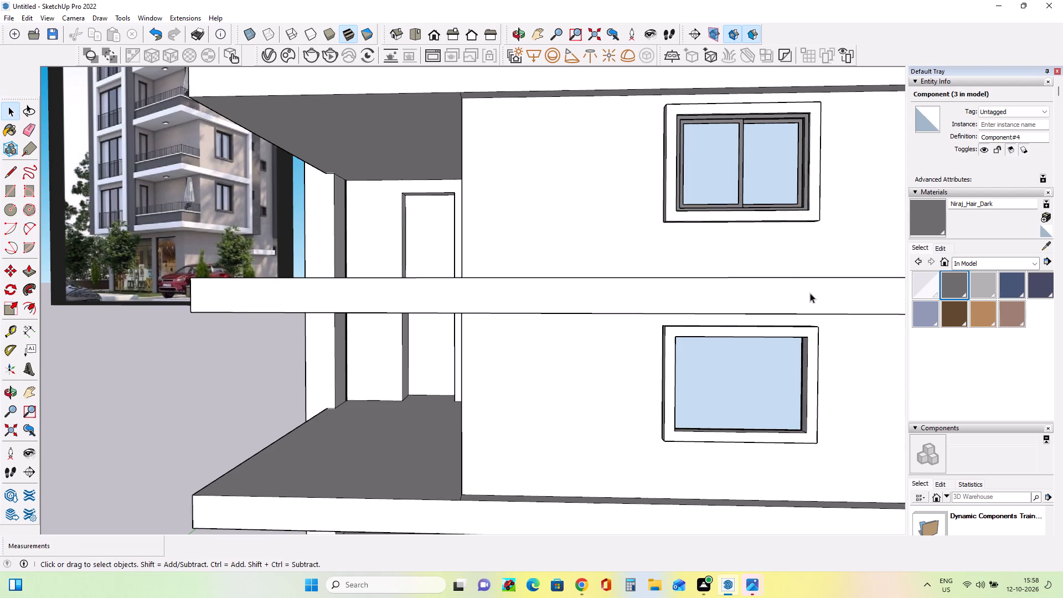
click(950, 288)
click(813, 212)
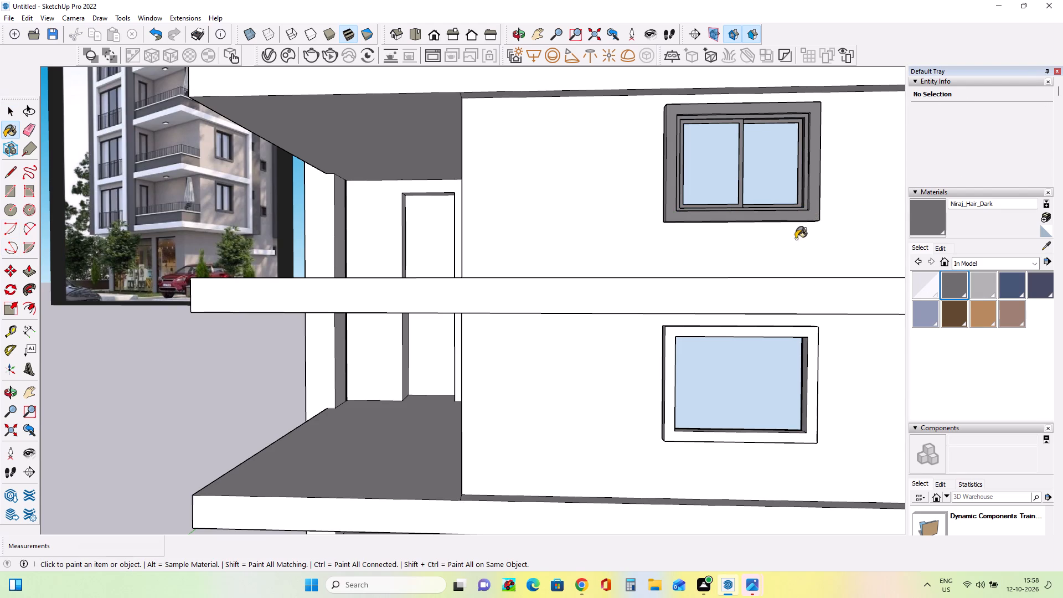
click(670, 366)
Copy the new window by its lower-left corner down into the middle floor's dark-trimmed opening, about 7' 4 1/4" below.
middle_drag(675, 338, 578, 343)
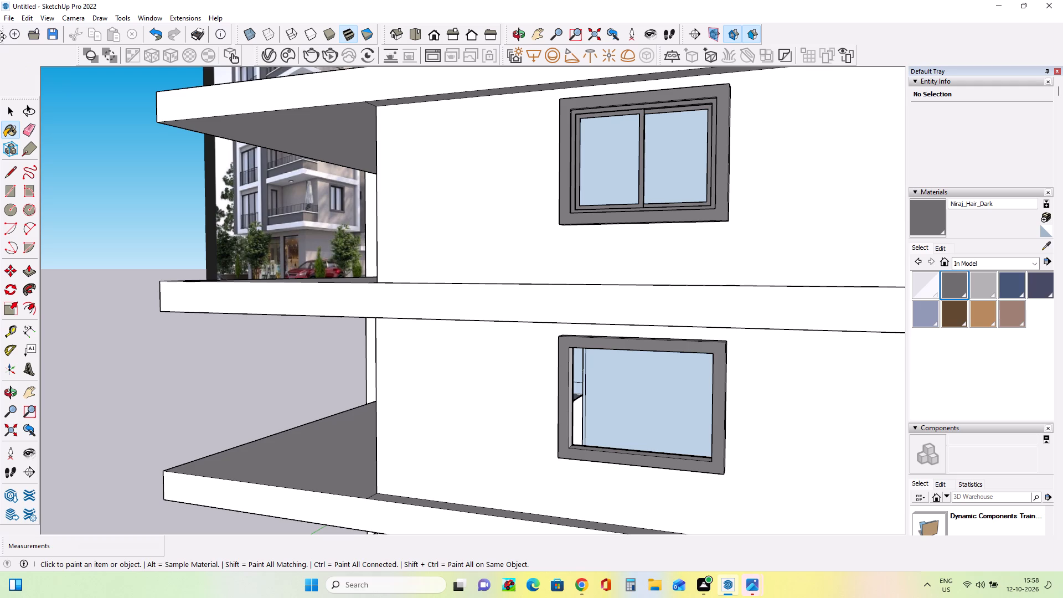
click(12, 114)
click(610, 181)
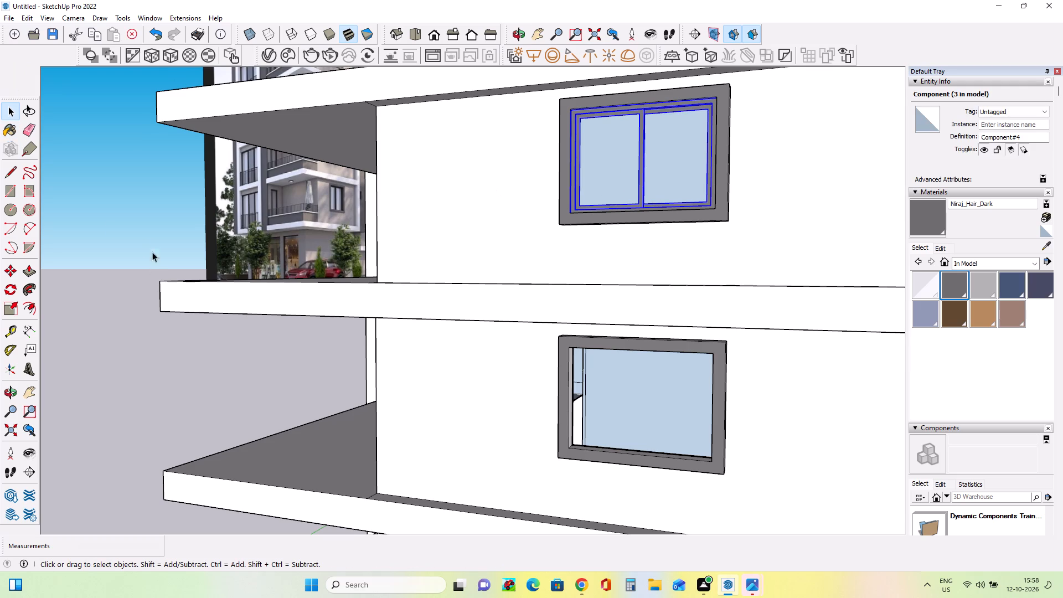
click(9, 276)
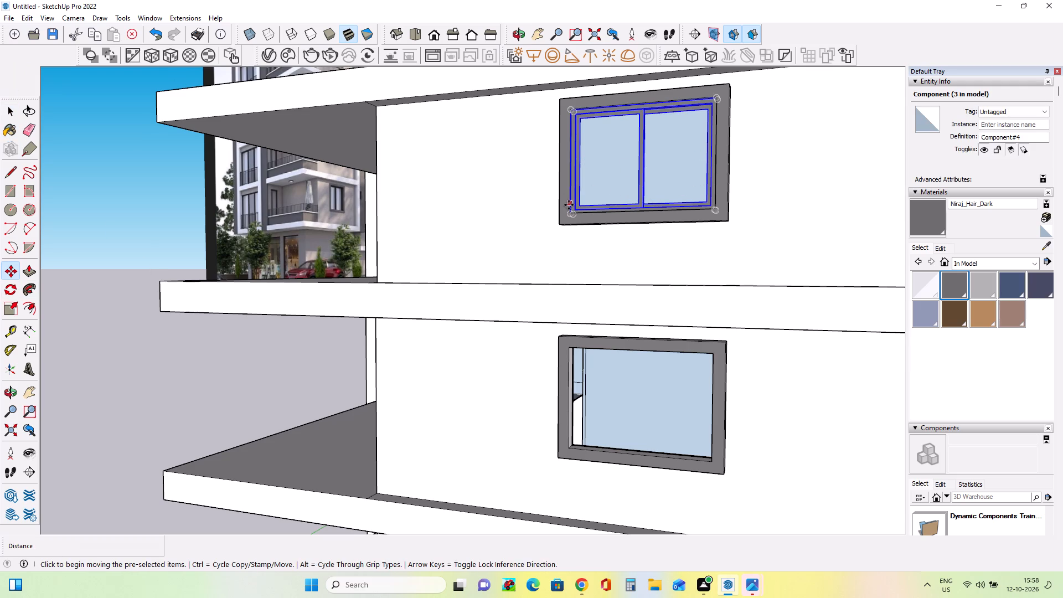
click(572, 211)
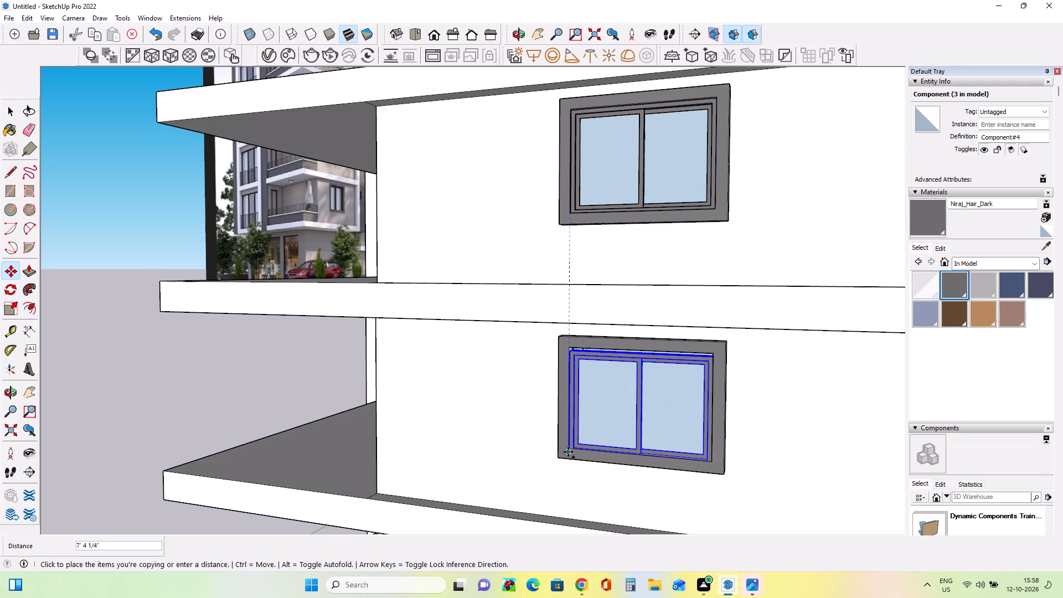
click(568, 452)
Scale the middle floor's window from its front top edge by about 1.32 in depth and 1.04 in height to reach the opening's inner top edge.
scroll(586, 409, up, 3)
middle_drag(617, 389, 641, 343)
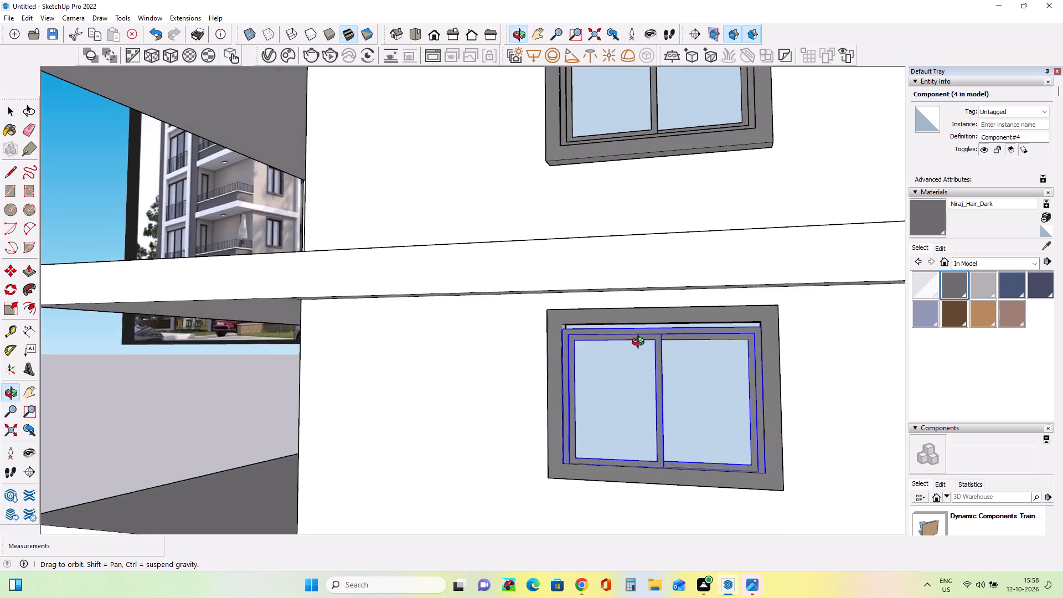
middle_drag(641, 343, 643, 336)
scroll(647, 319, up, 6)
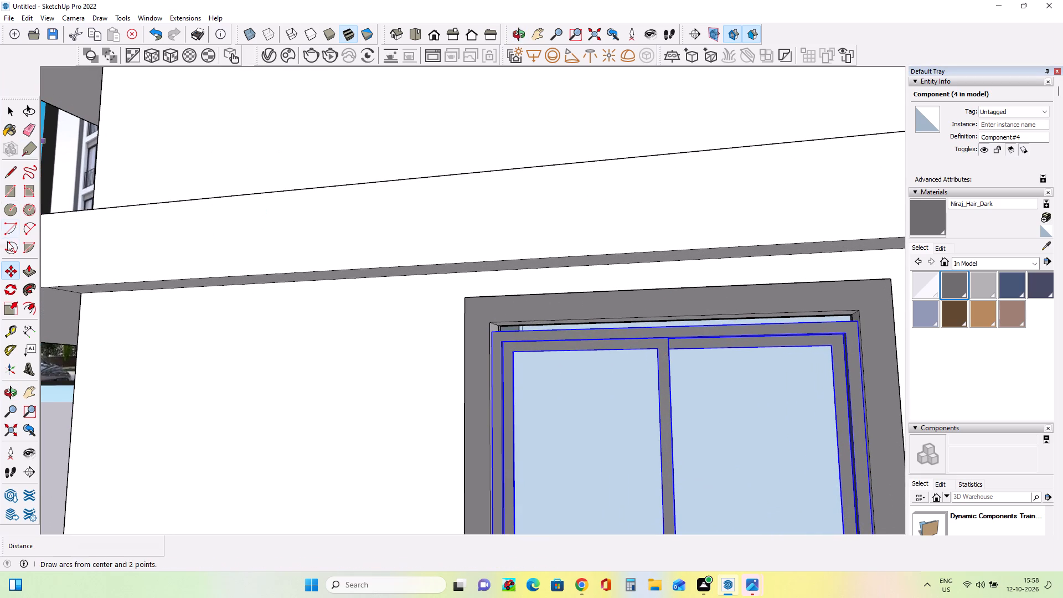
click(9, 312)
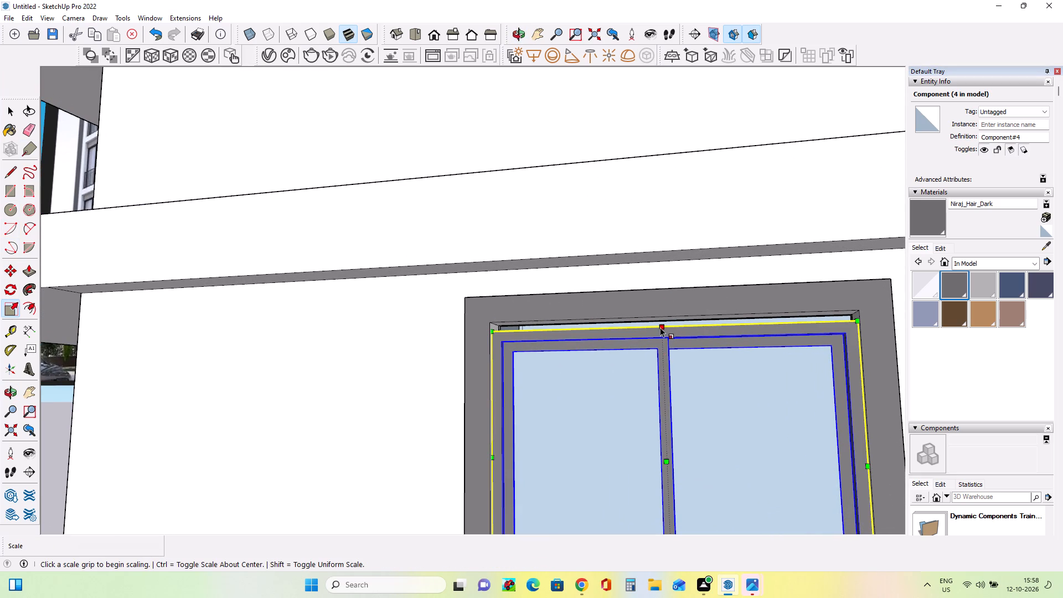
click(659, 322)
click(658, 317)
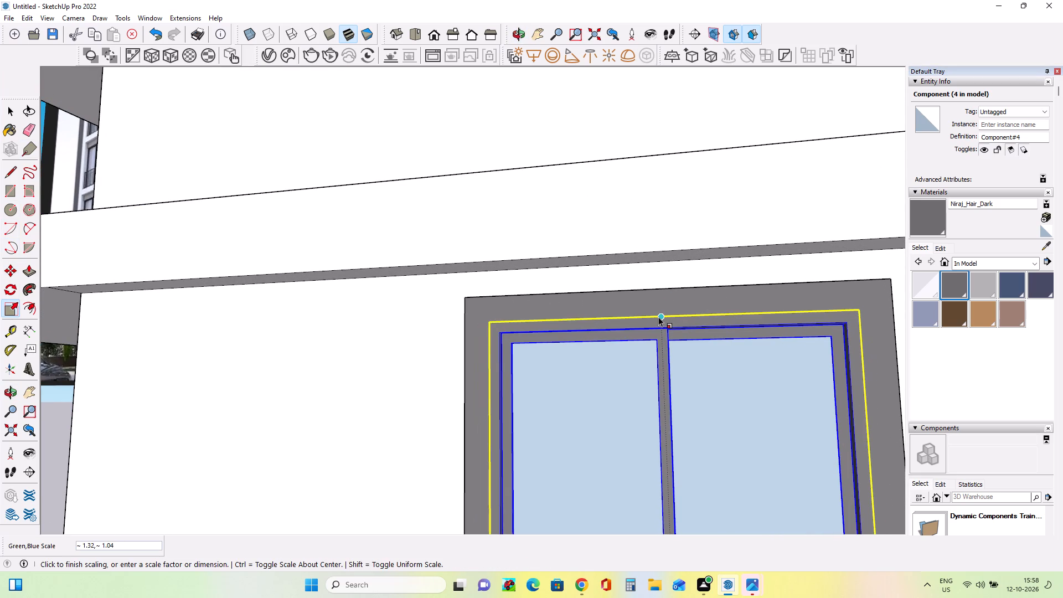
scroll(526, 303, down, 4)
middle_drag(528, 304, 620, 342)
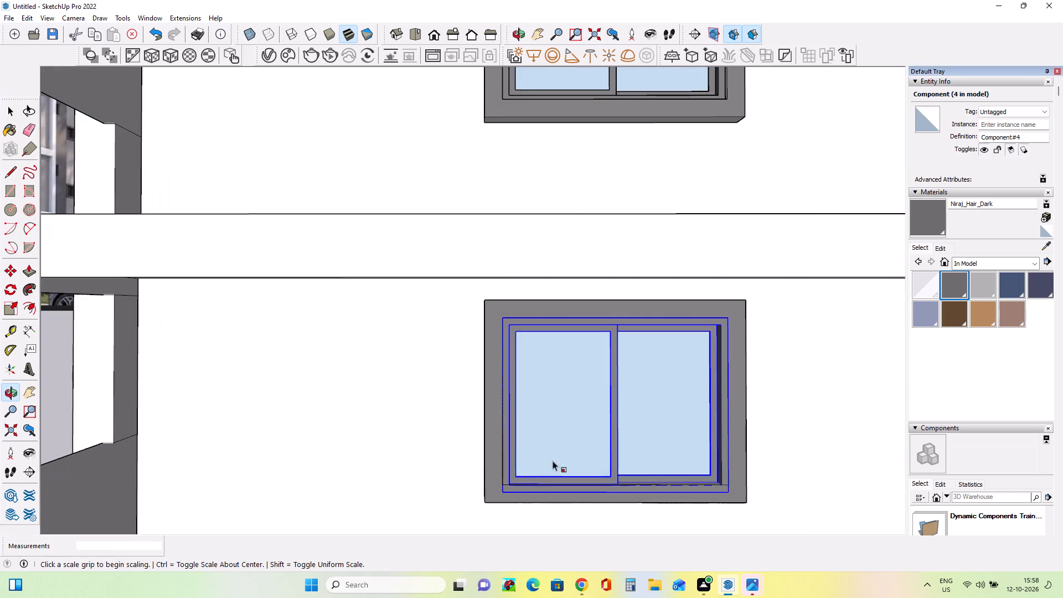
scroll(536, 469, up, 8)
scroll(532, 450, down, 14)
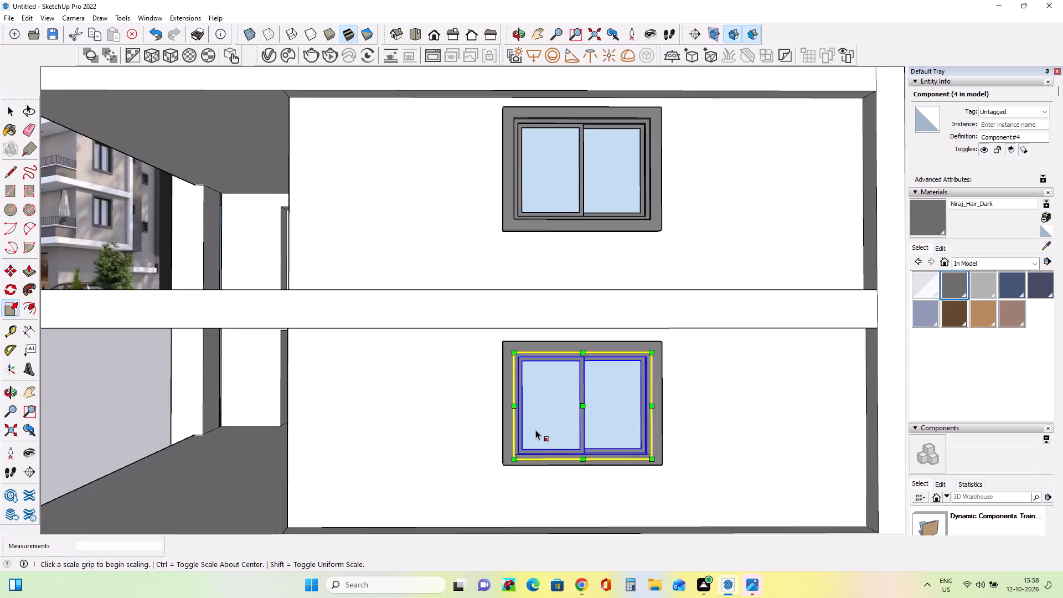
scroll(535, 430, down, 6)
click(11, 109)
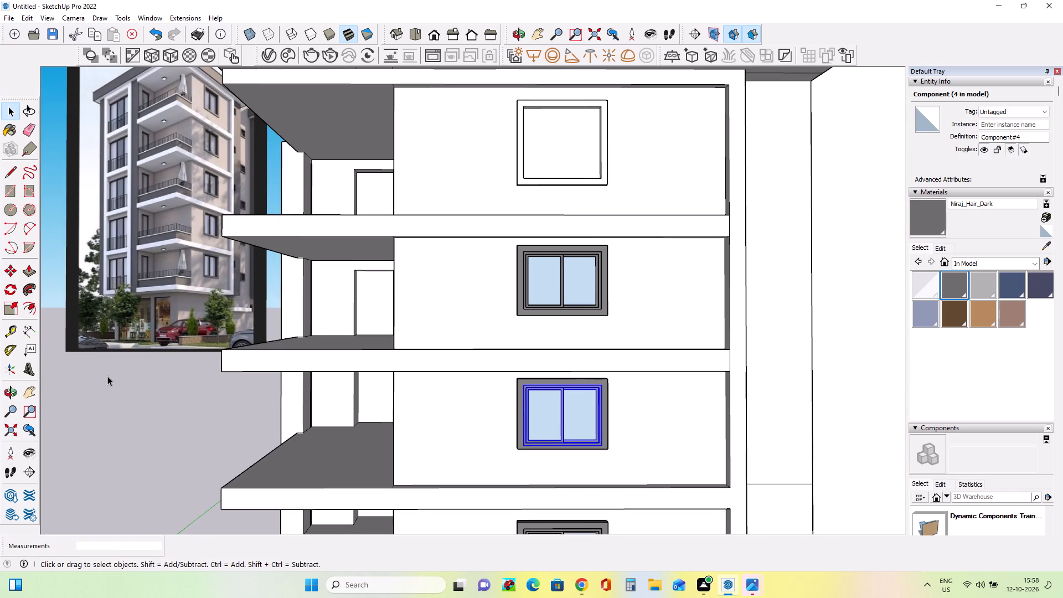
click(107, 376)
Copy the window second from the top by its lower-left corner to the inner lower-left corner of the topmost opening.
middle_drag(386, 384, 407, 424)
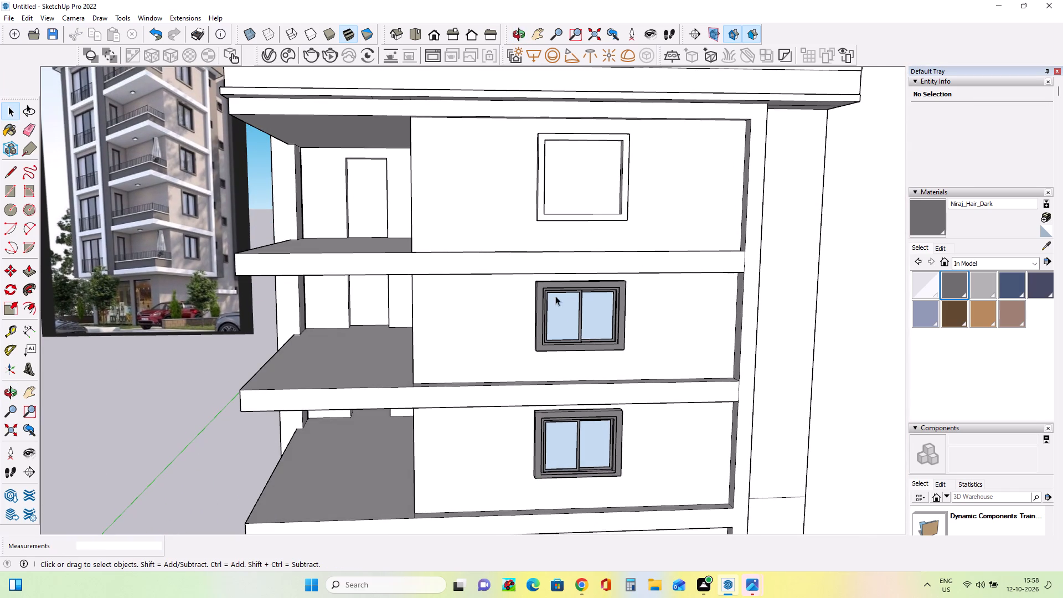
click(566, 311)
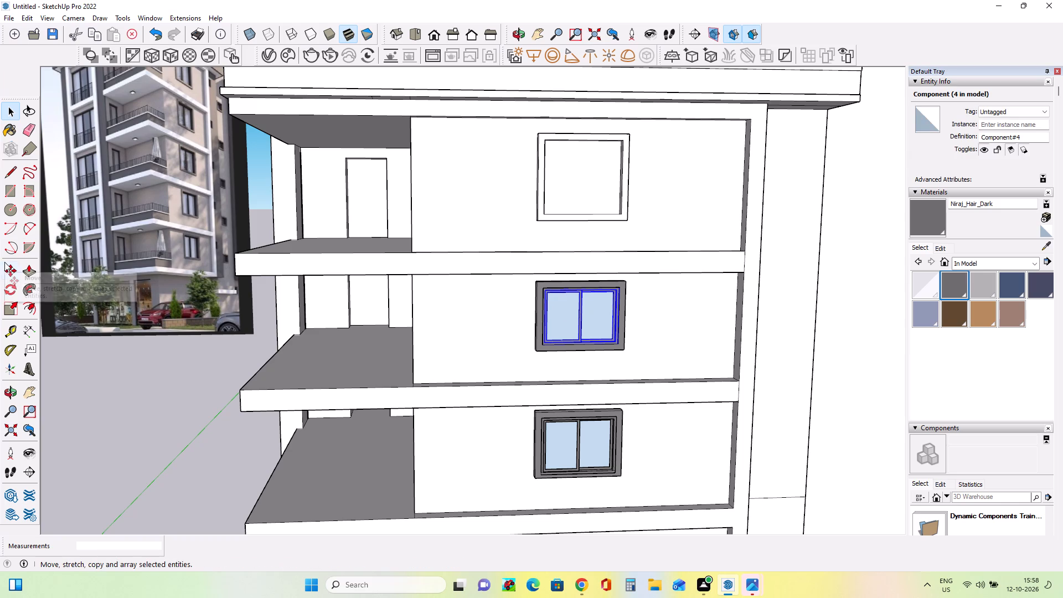
click(11, 274)
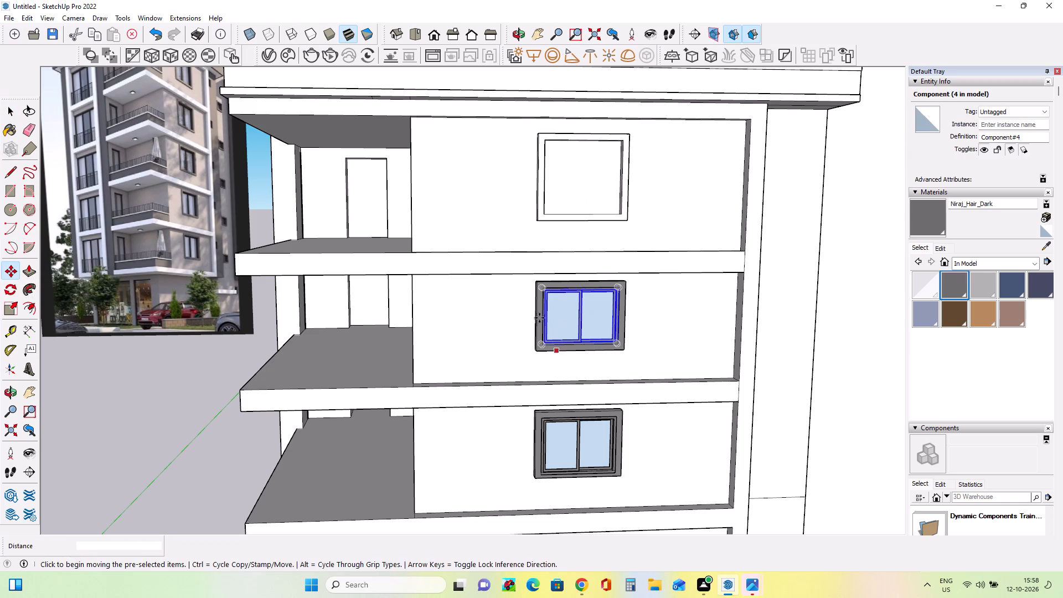
click(542, 344)
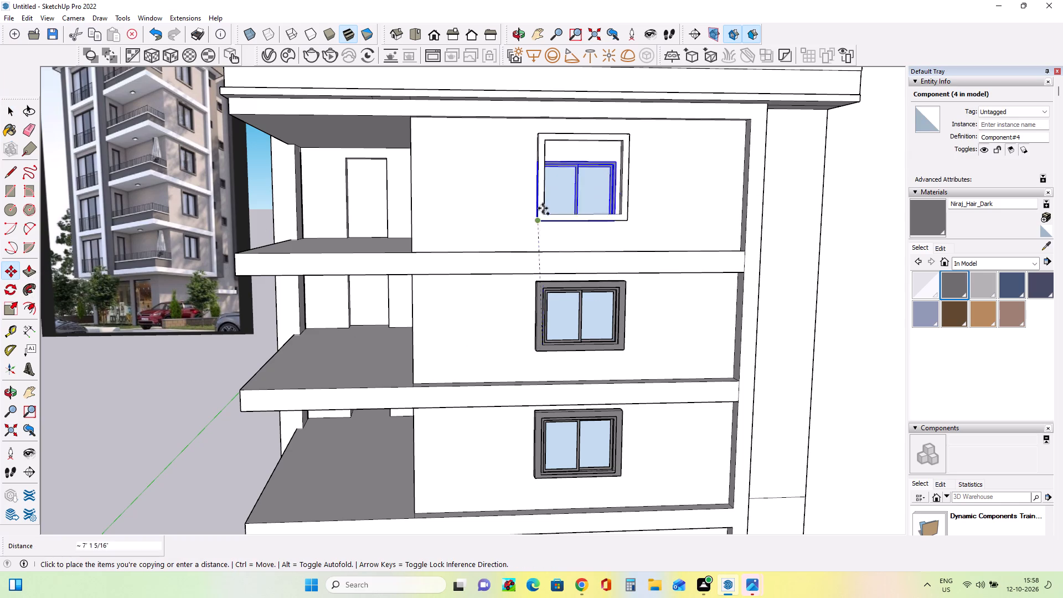
click(545, 210)
middle_drag(612, 200, 586, 297)
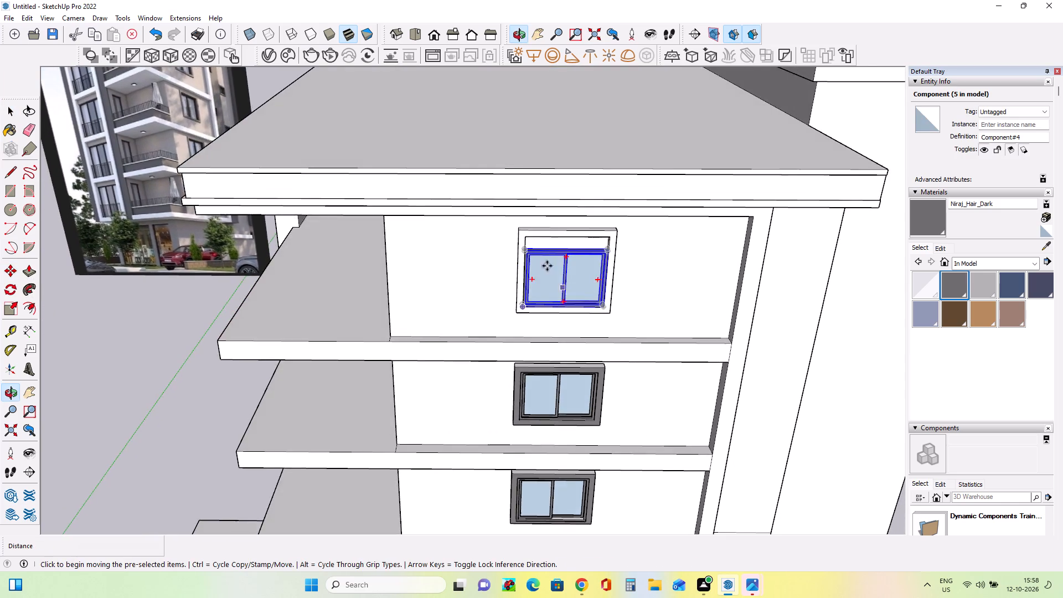
Scale the topmost window by about 1.26 in height so it reaches the opening's inner top edge.
scroll(547, 242, up, 8)
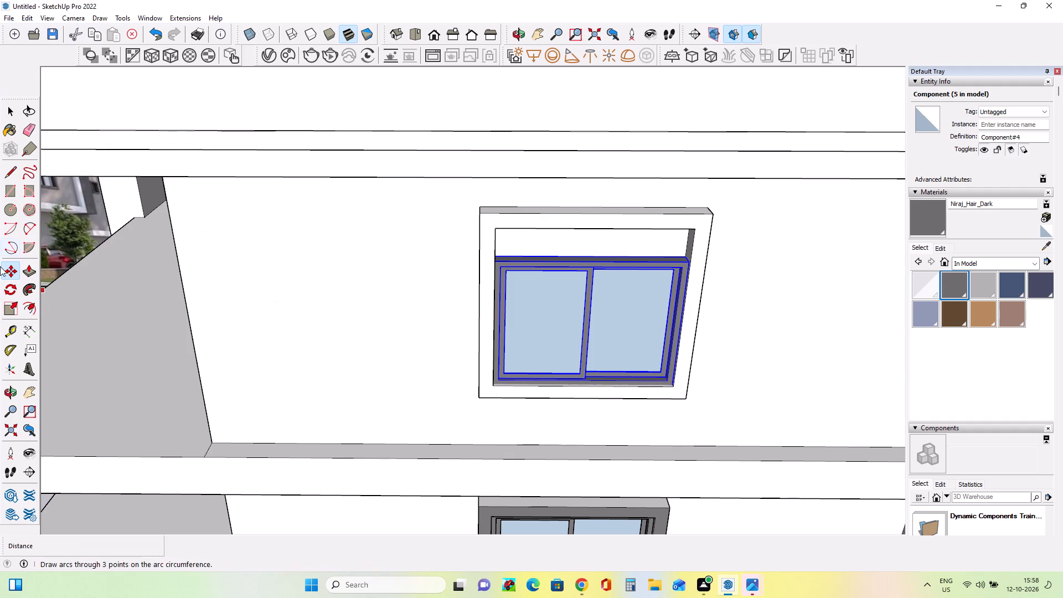
click(9, 305)
middle_drag(615, 297, 617, 341)
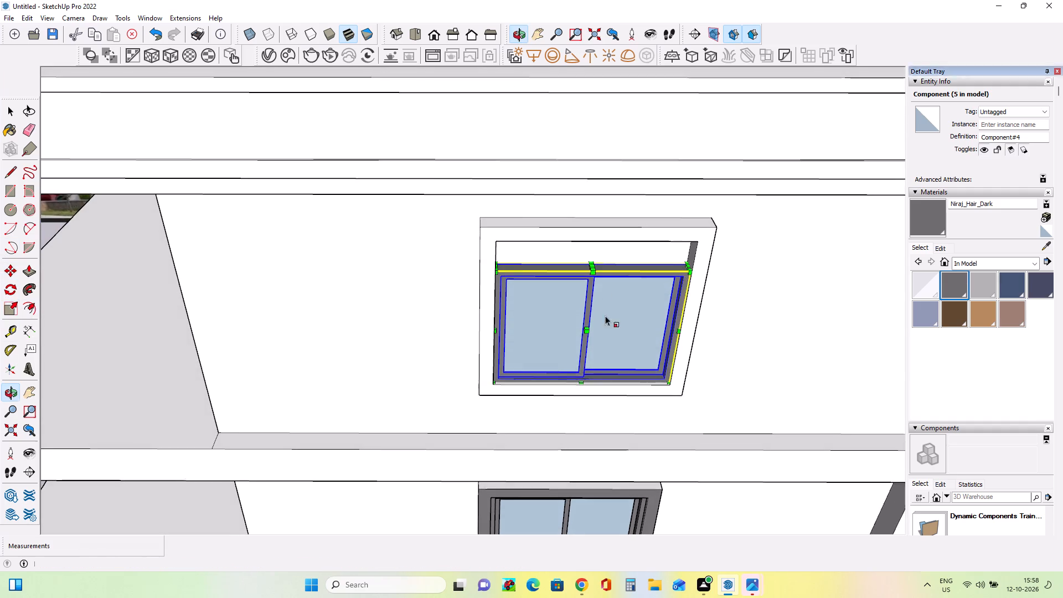
scroll(591, 255, up, 6)
click(596, 274)
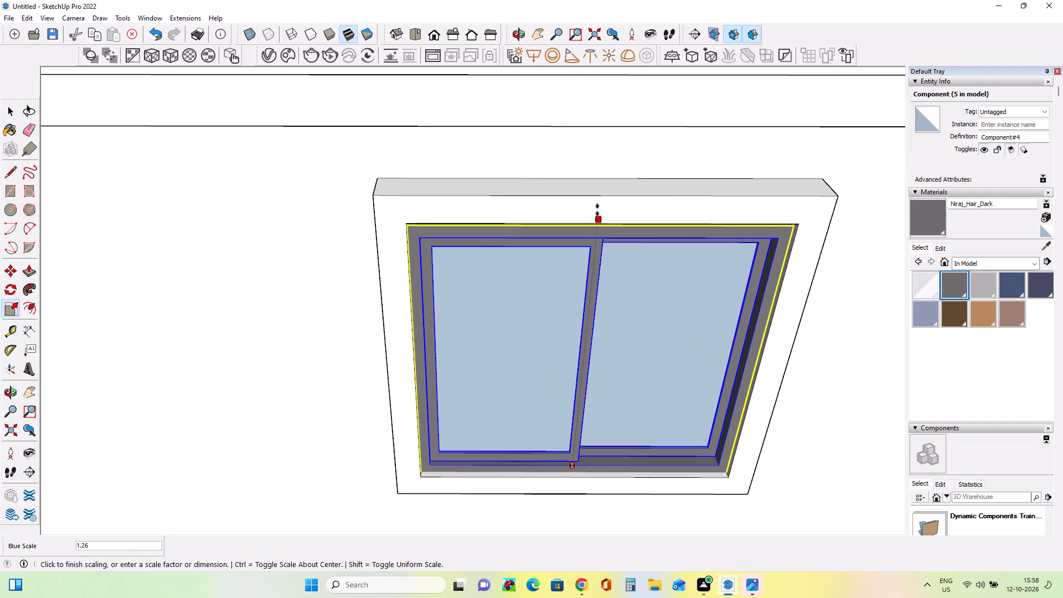
click(597, 210)
Paint the front, outer left and top faces of the topmost window's trim with Niraj_Hair_Dark.
middle_drag(642, 353, 614, 246)
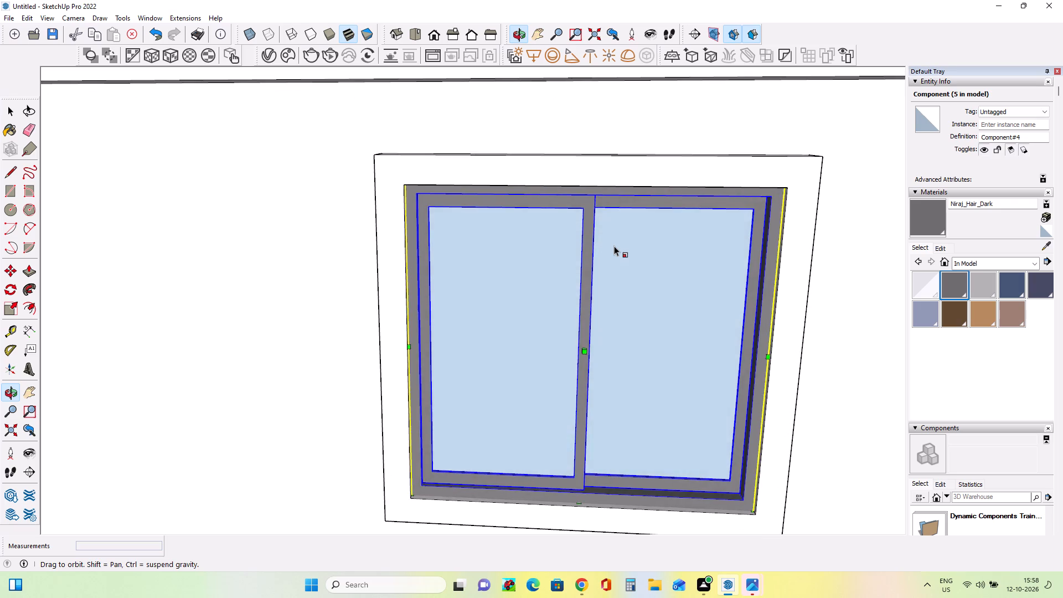
scroll(614, 246, down, 8)
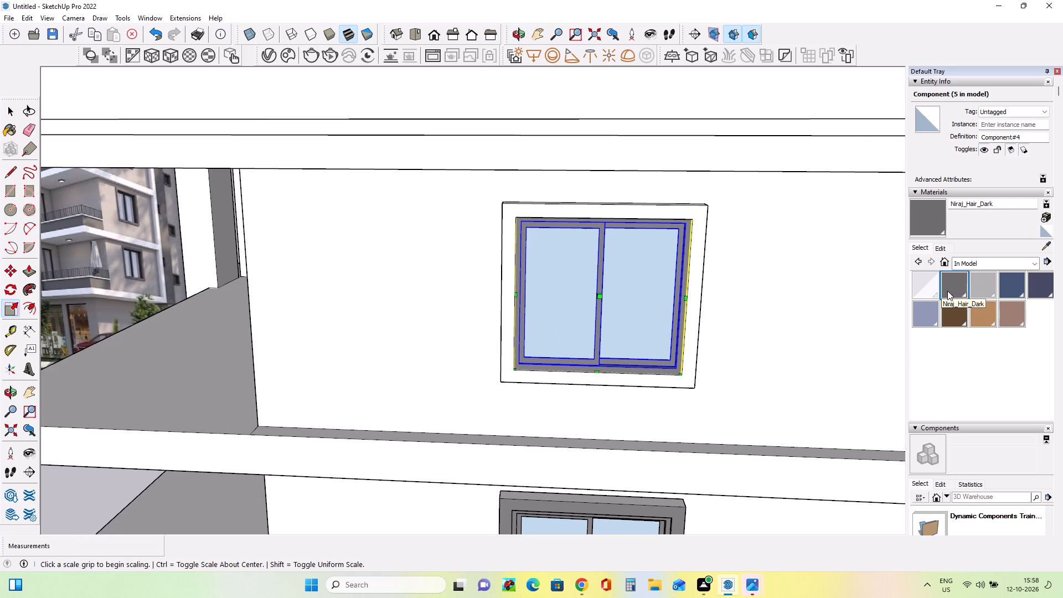
click(947, 291)
click(694, 317)
middle_drag(666, 348, 762, 338)
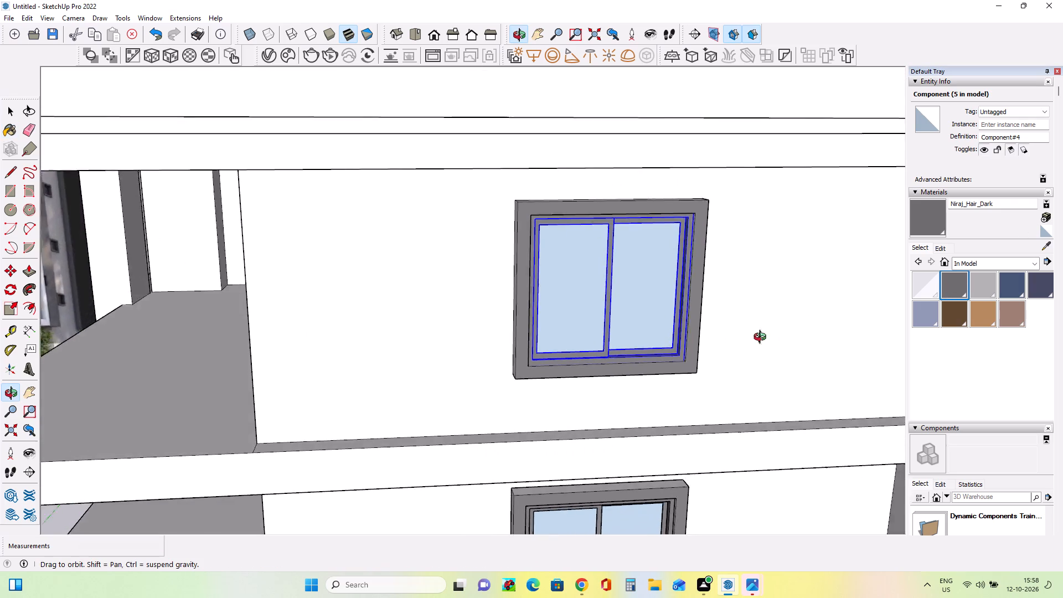
middle_drag(762, 338, 871, 282)
middle_drag(631, 347, 666, 343)
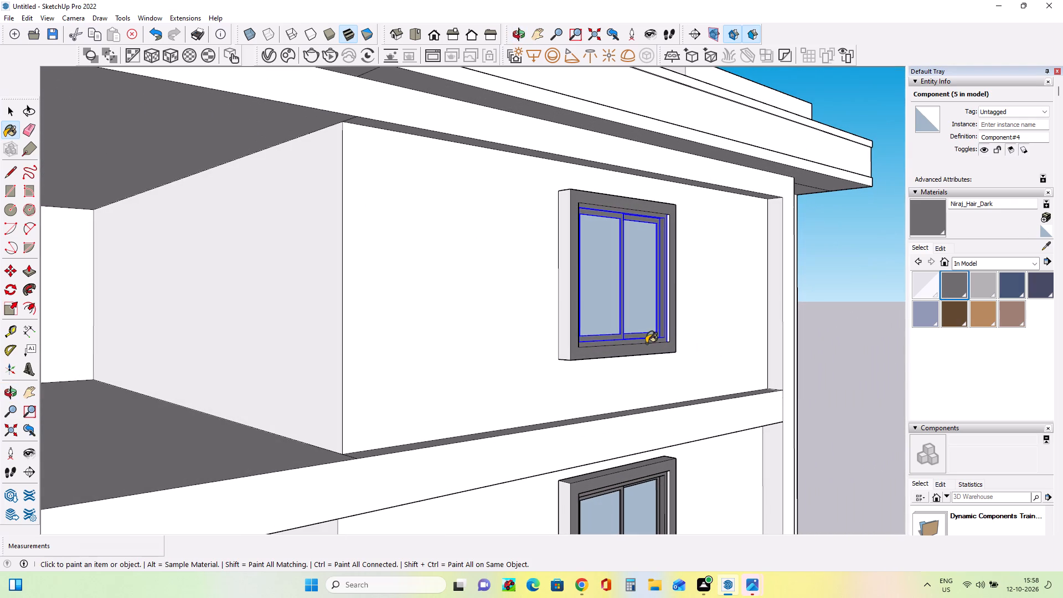
click(565, 343)
middle_drag(580, 206, 575, 269)
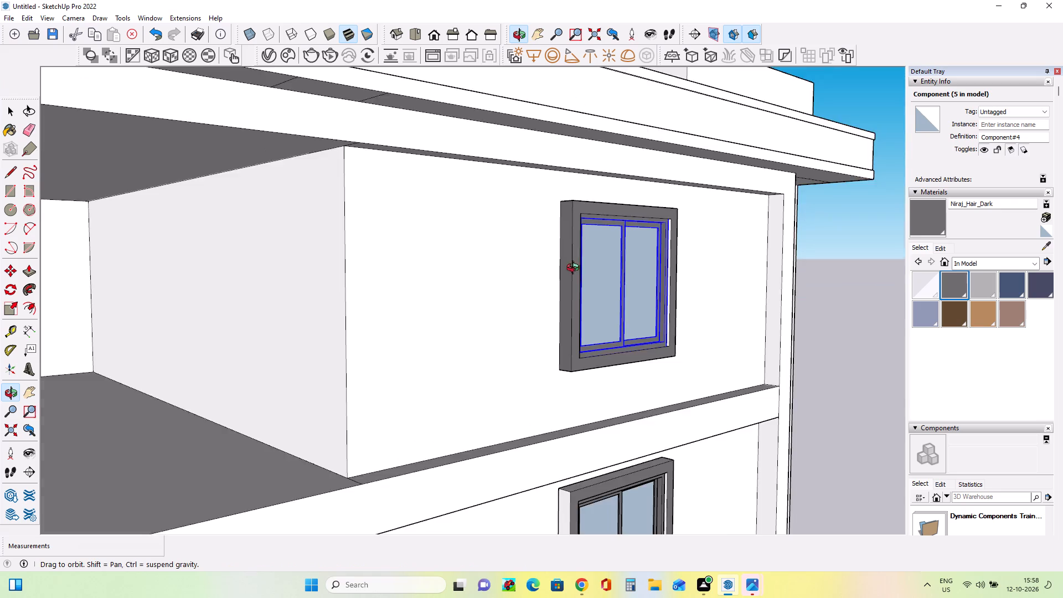
middle_drag(575, 269, 544, 324)
click(586, 266)
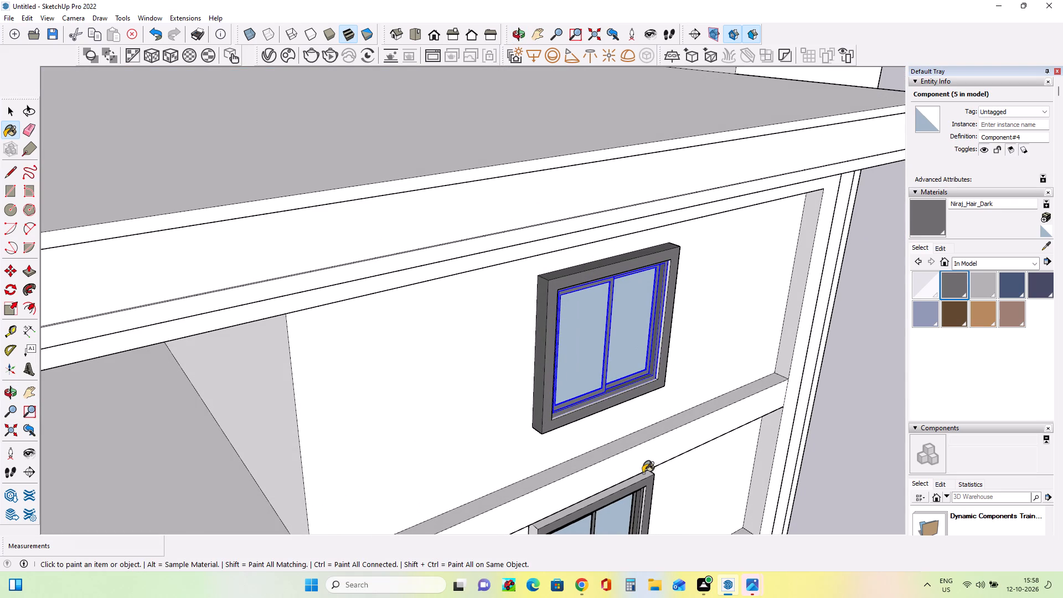
Paint the topmost trim's underside and outer right face, plus the second-from-top trim's top and outer right faces, with Niraj_Hair_Dark.
click(637, 478)
middle_drag(692, 484, 565, 240)
click(561, 203)
middle_drag(628, 224, 454, 263)
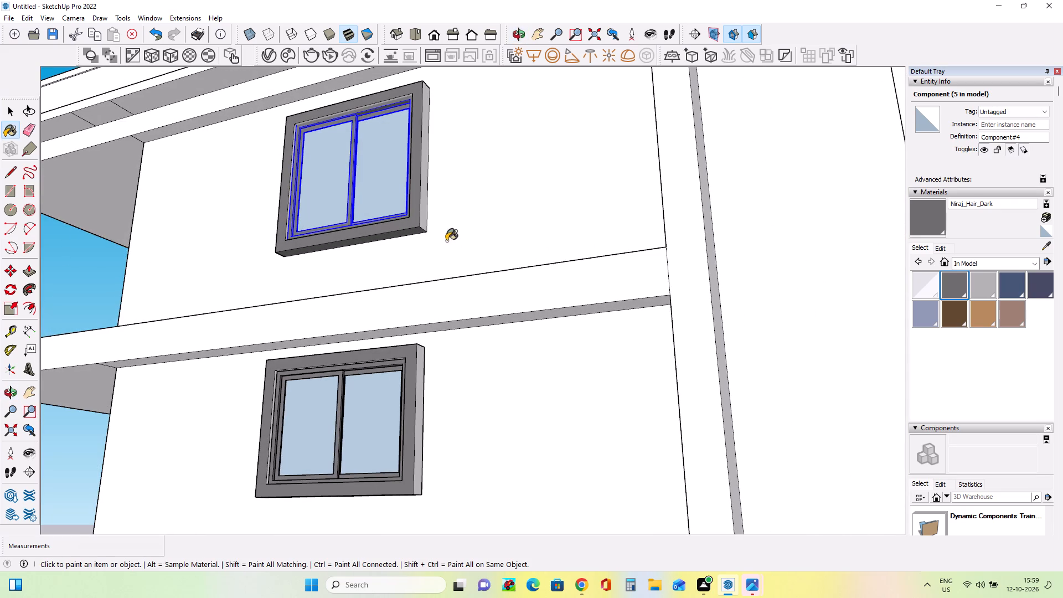
click(426, 217)
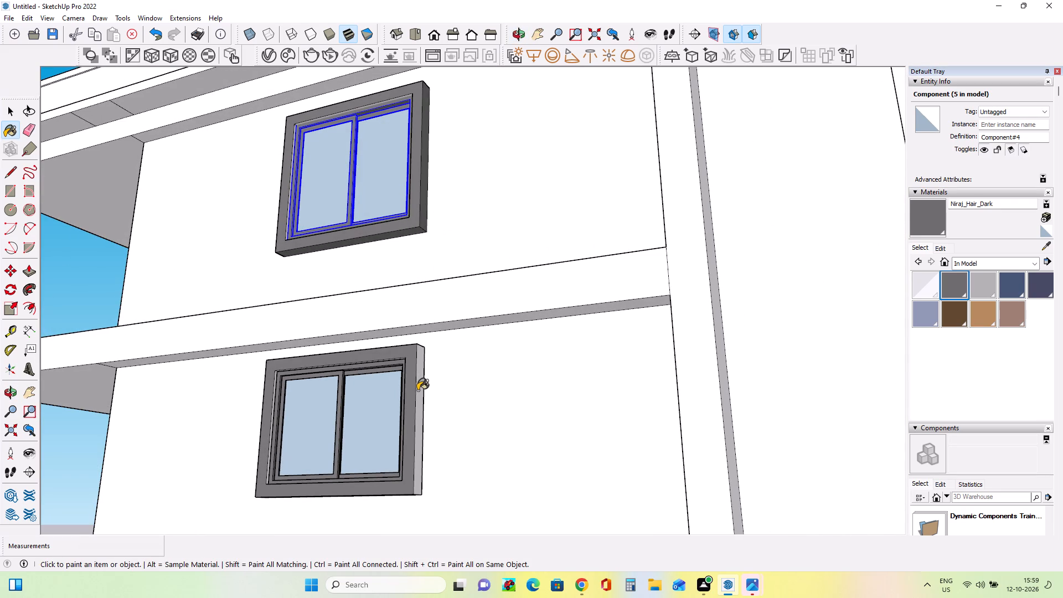
click(417, 390)
Paint the top, outer left, underside and outer right faces of the third-from-top window's trim with Niraj_Hair_Dark.
middle_drag(452, 383, 457, 460)
middle_drag(403, 370, 406, 382)
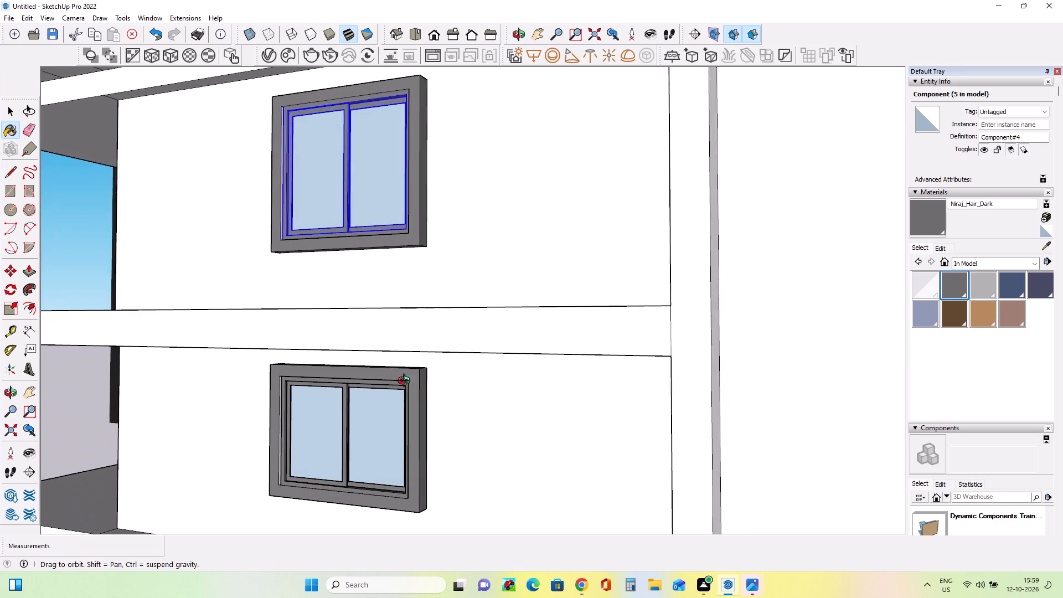
middle_drag(406, 382, 423, 467)
scroll(570, 385, down, 13)
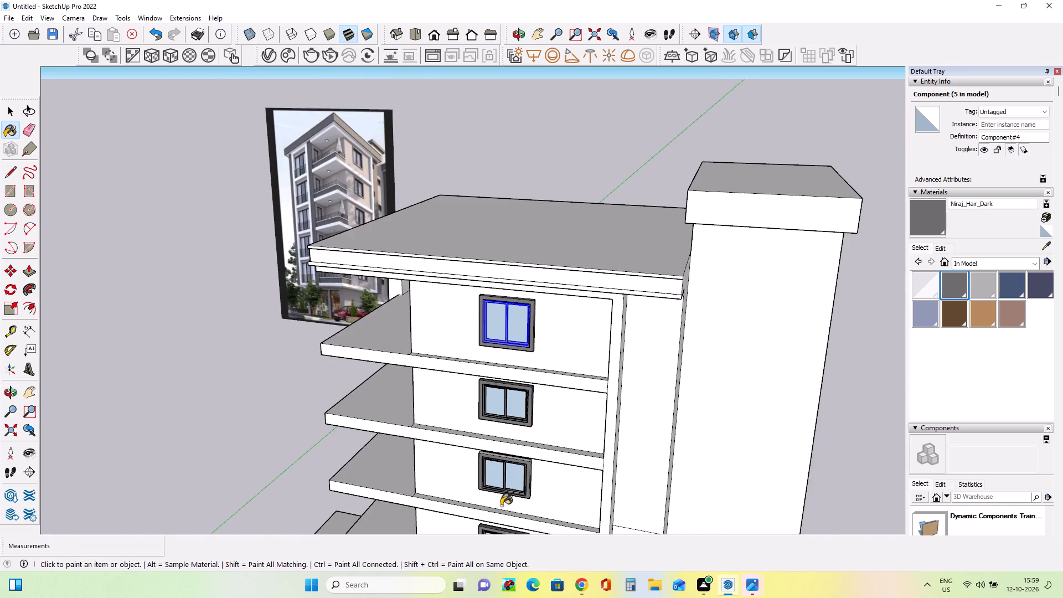
scroll(501, 506, up, 14)
middle_drag(508, 444, 544, 498)
click(502, 300)
middle_drag(504, 362, 721, 266)
click(437, 384)
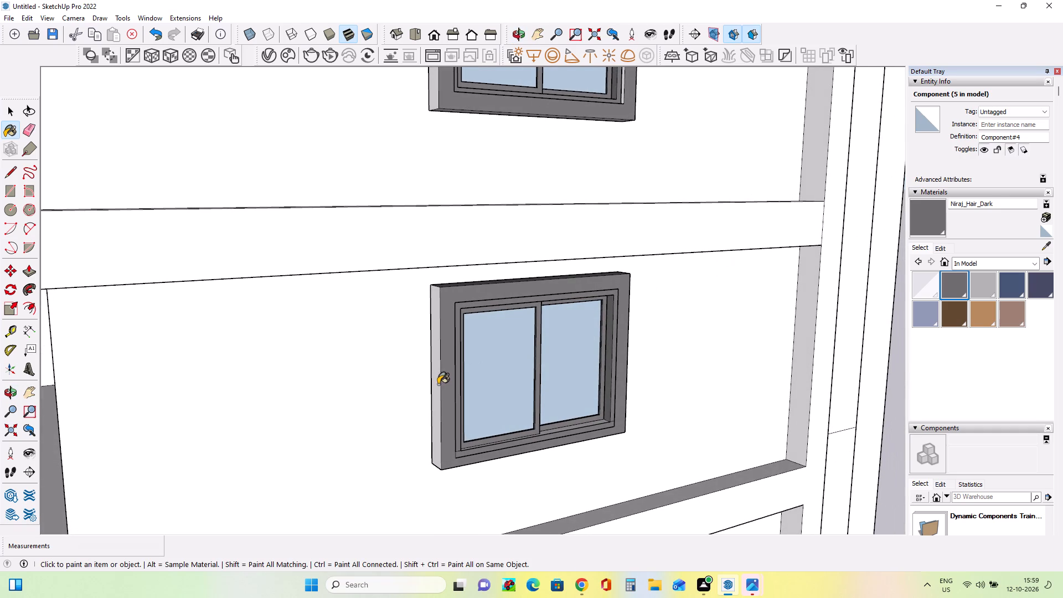
middle_drag(518, 436, 477, 198)
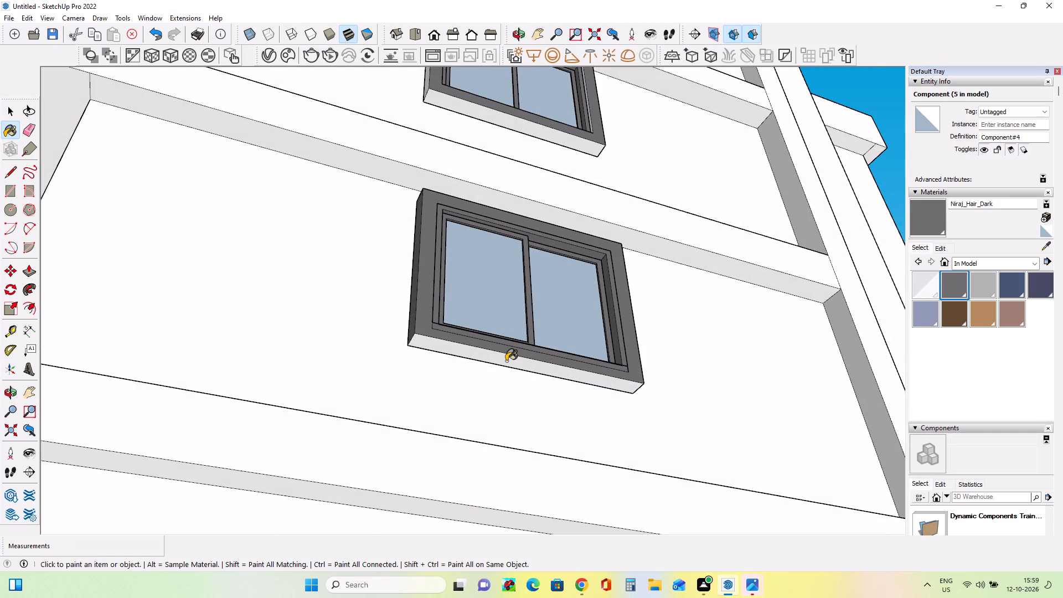
click(506, 361)
middle_drag(594, 369, 224, 414)
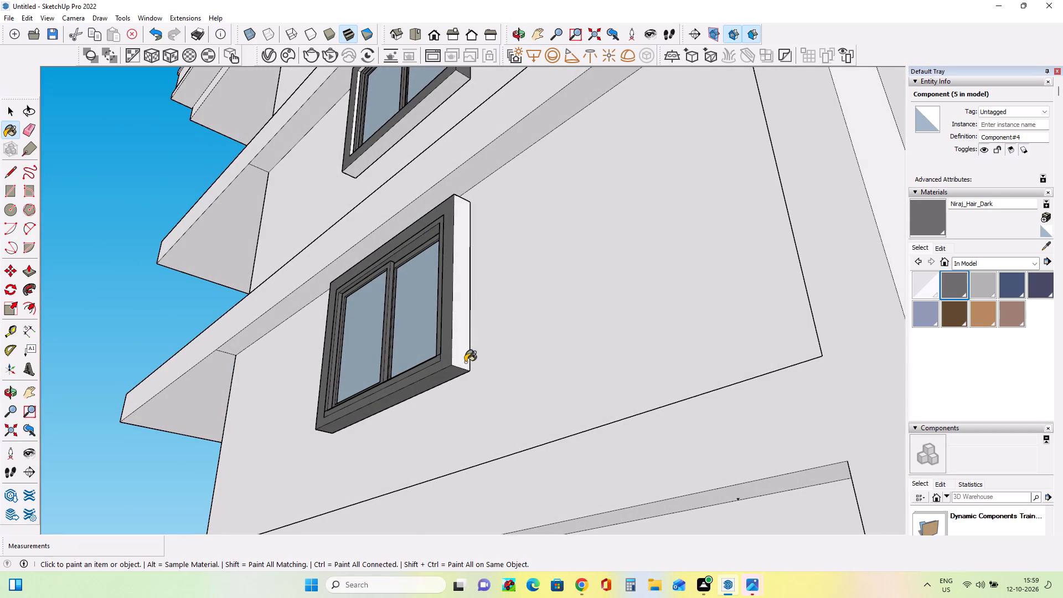
click(464, 362)
Paint the second-from-top window's remaining lower outer trim and its inner left and inner top reveals with Niraj_Hair_Dark.
scroll(570, 338, down, 3)
click(471, 137)
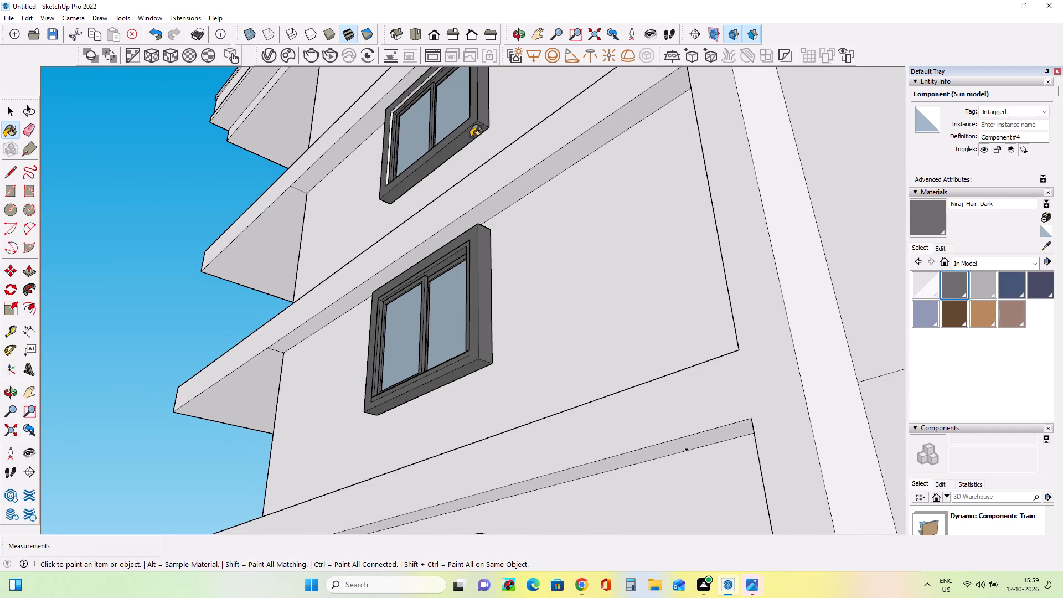
scroll(394, 148, up, 8)
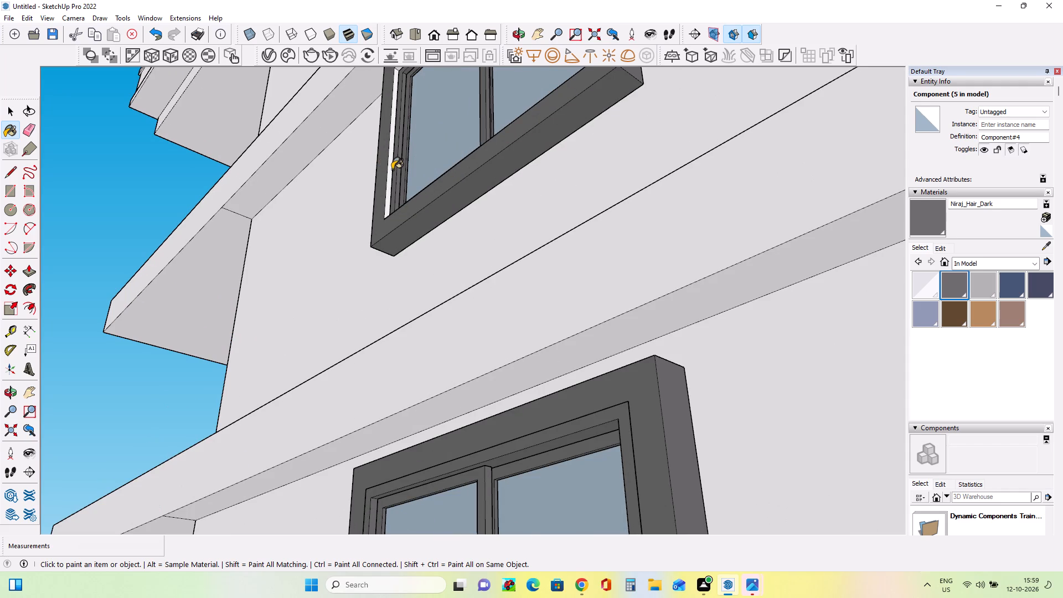
click(390, 169)
scroll(408, 183, down, 8)
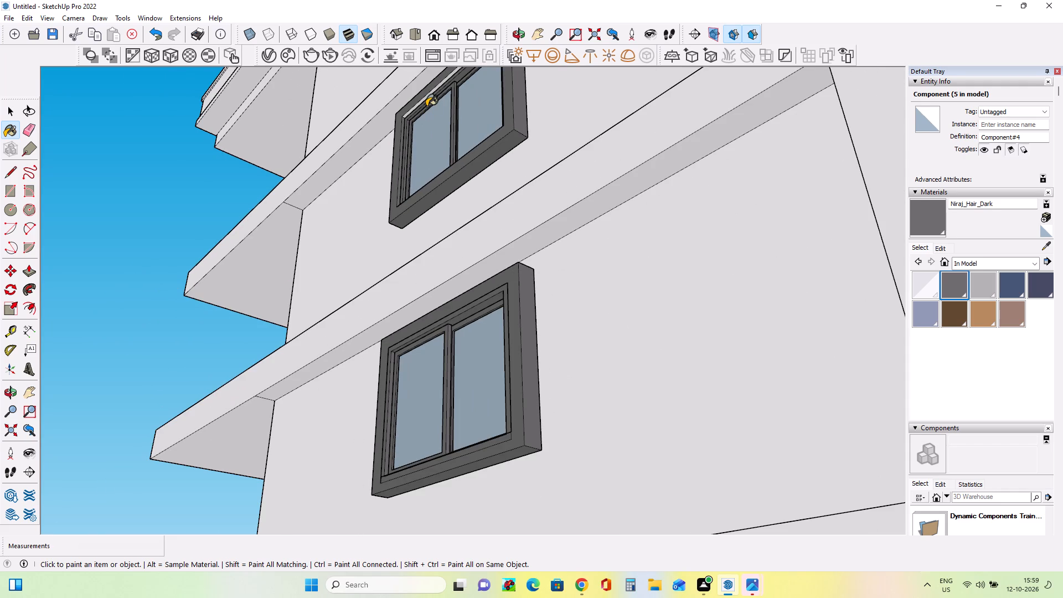
scroll(426, 106, up, 7)
click(426, 101)
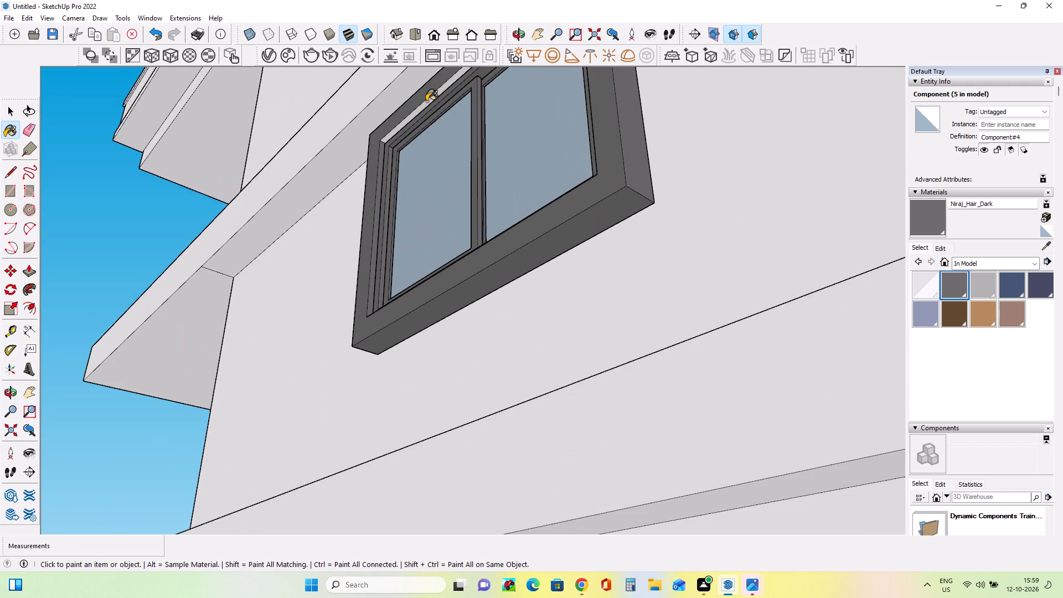
Paint the lowest window trim's outer right face, underside, inner left reveal and inner top reveal with Niraj_Hair_Dark.
scroll(431, 158, down, 13)
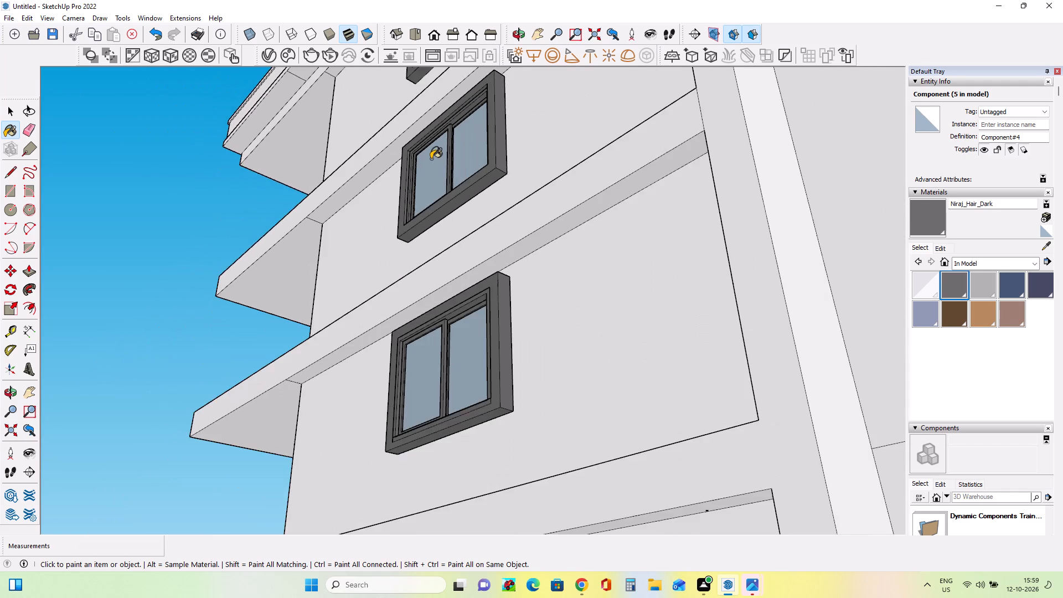
scroll(431, 159, down, 9)
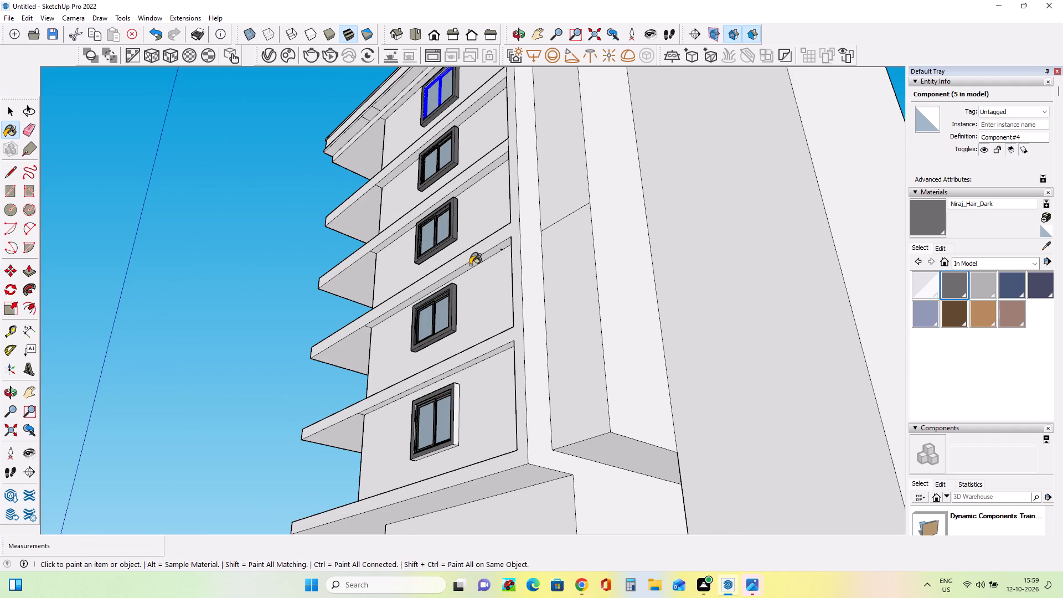
scroll(470, 265, down, 2)
scroll(434, 435, up, 12)
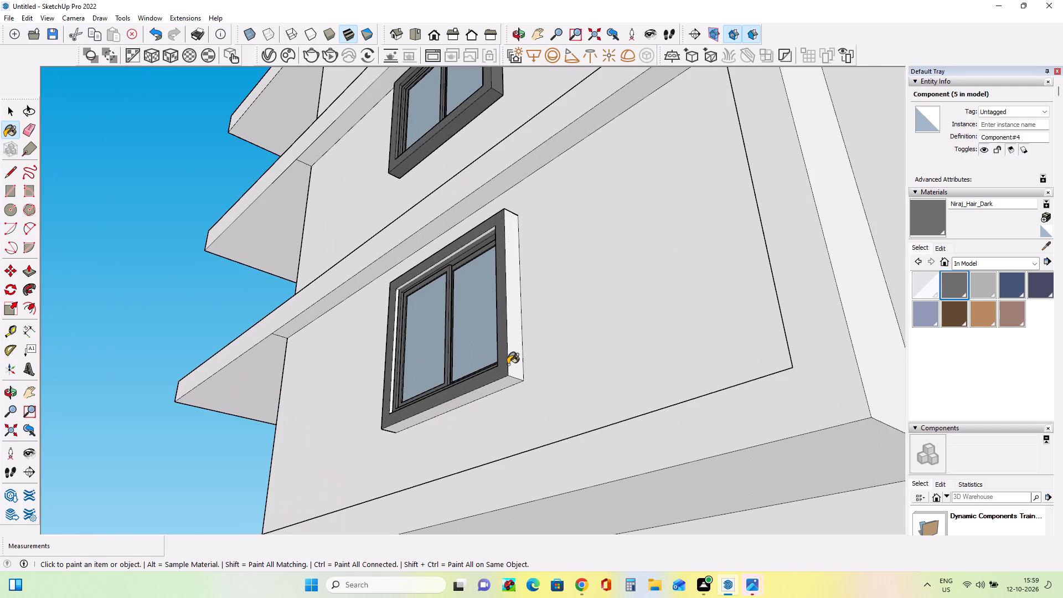
click(513, 363)
click(508, 385)
scroll(398, 373, up, 4)
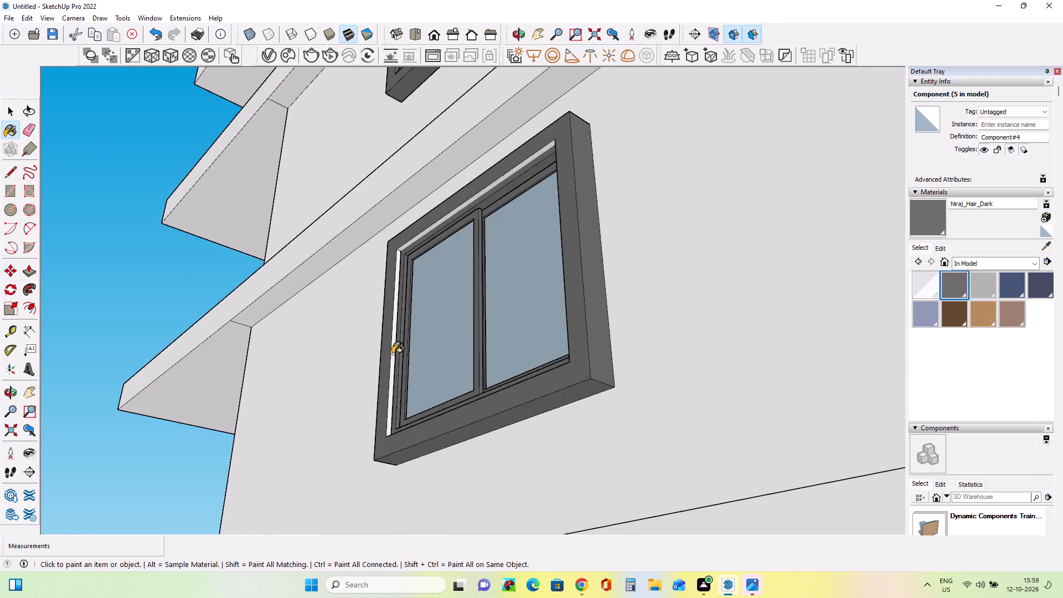
click(393, 353)
click(441, 220)
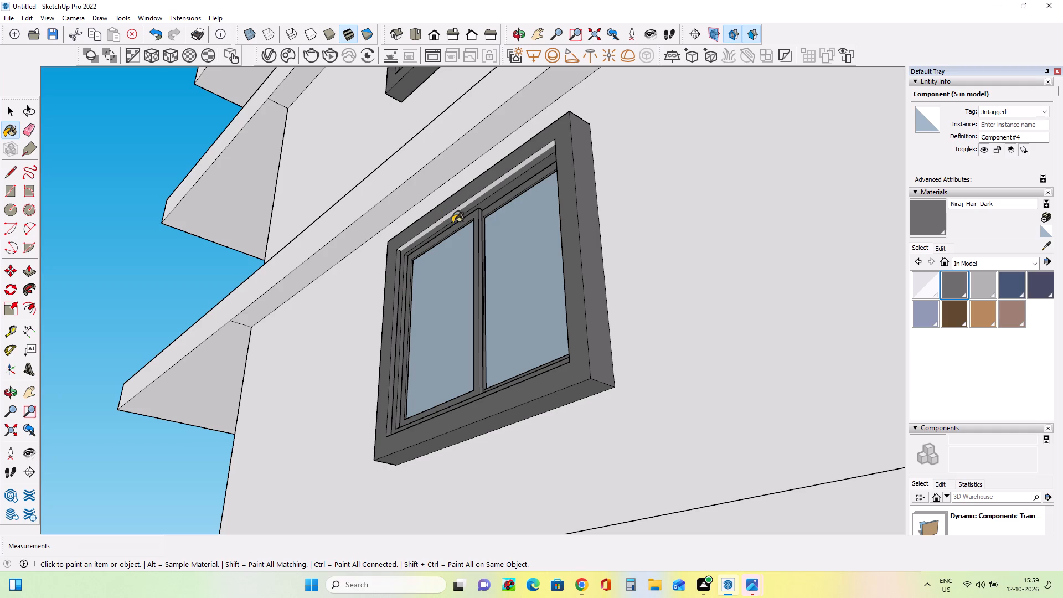
scroll(463, 206, up, 7)
click(466, 198)
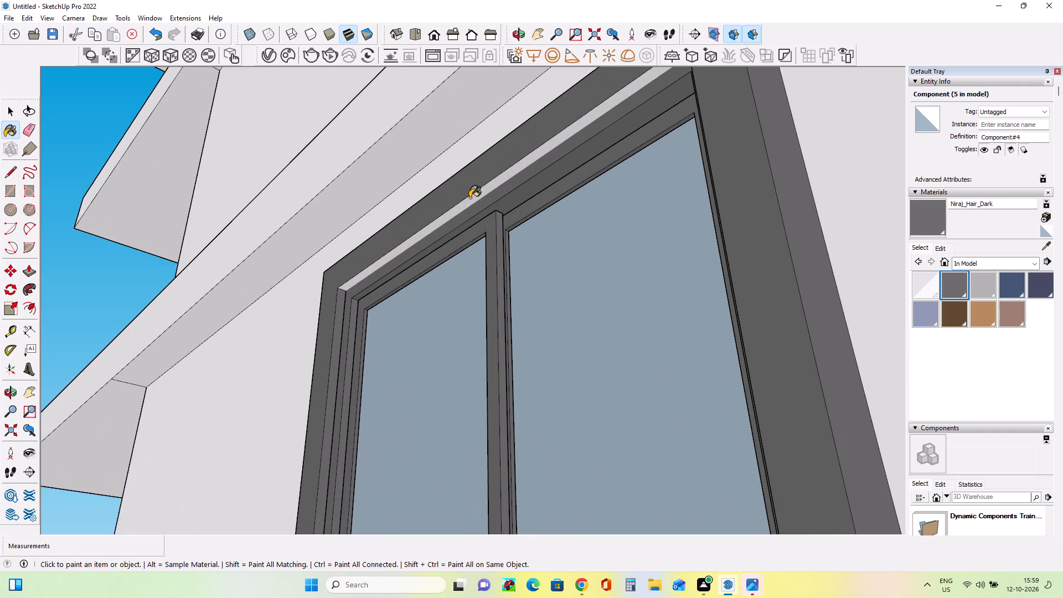
click(474, 197)
Clear the selection and examine the window facade and balcony side of the building against the reference photo.
scroll(504, 217, down, 16)
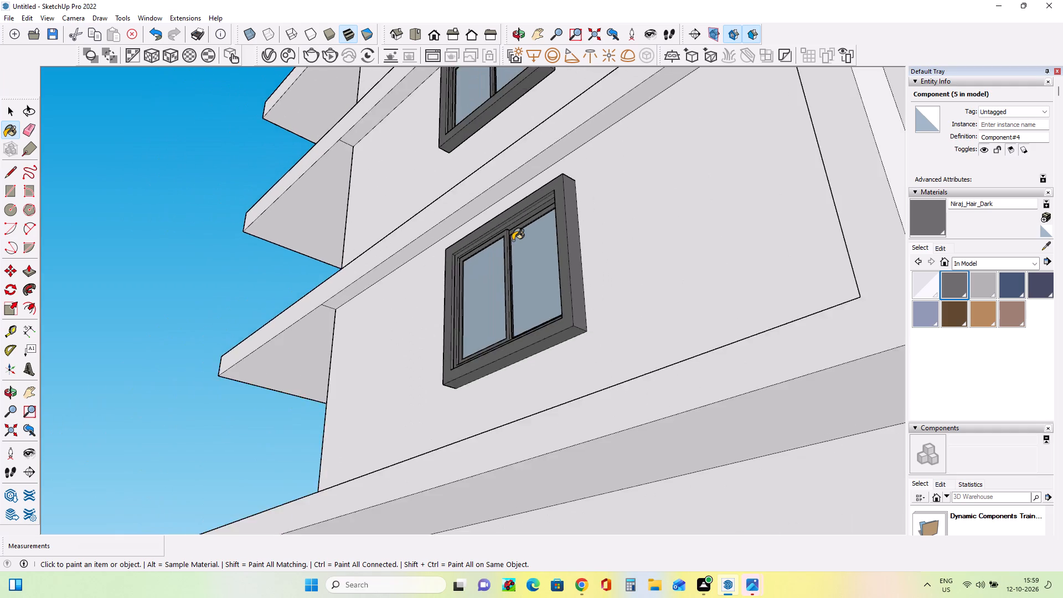
scroll(513, 240, down, 3)
middle_drag(530, 265, 726, 438)
scroll(697, 485, up, 9)
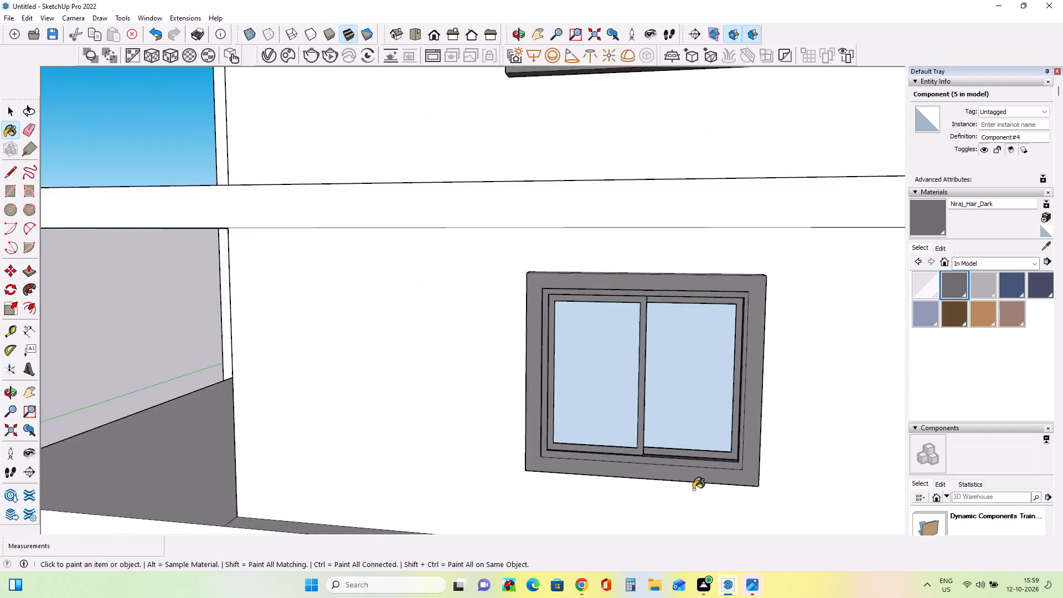
scroll(693, 489, up, 7)
middle_drag(657, 460, 674, 484)
scroll(649, 439, down, 11)
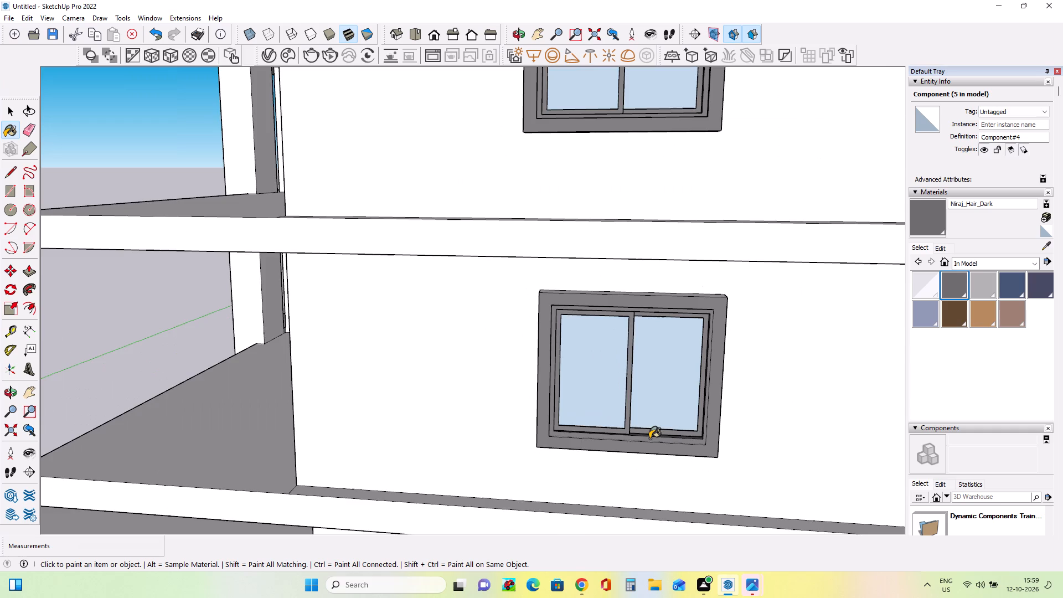
scroll(649, 439, down, 17)
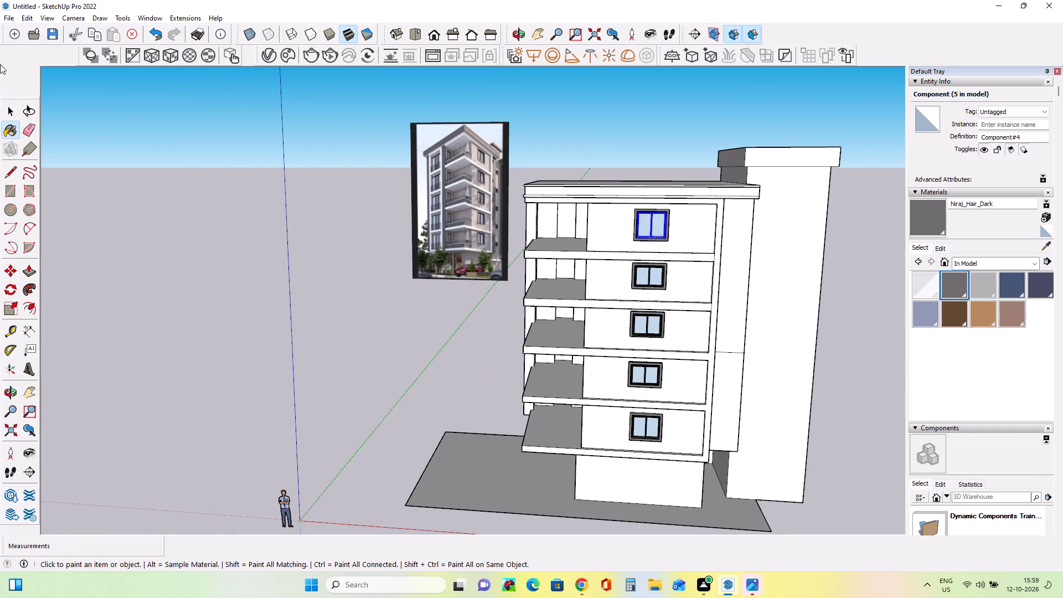
click(9, 110)
click(223, 190)
scroll(672, 341, up, 4)
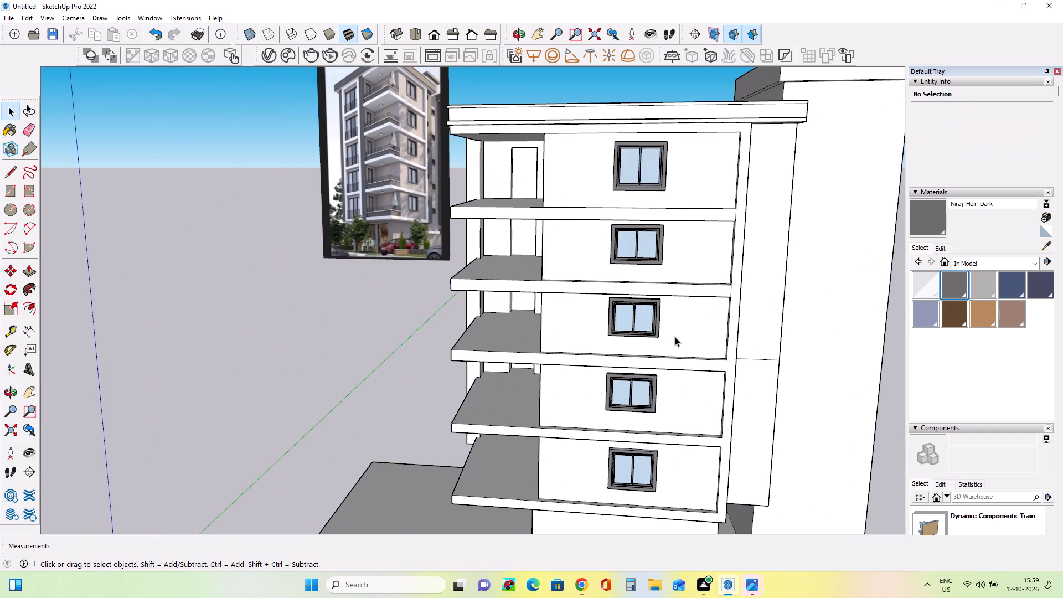
scroll(486, 342, up, 1)
middle_drag(463, 338, 572, 303)
scroll(572, 308, down, 6)
scroll(420, 229, up, 9)
scroll(391, 243, down, 1)
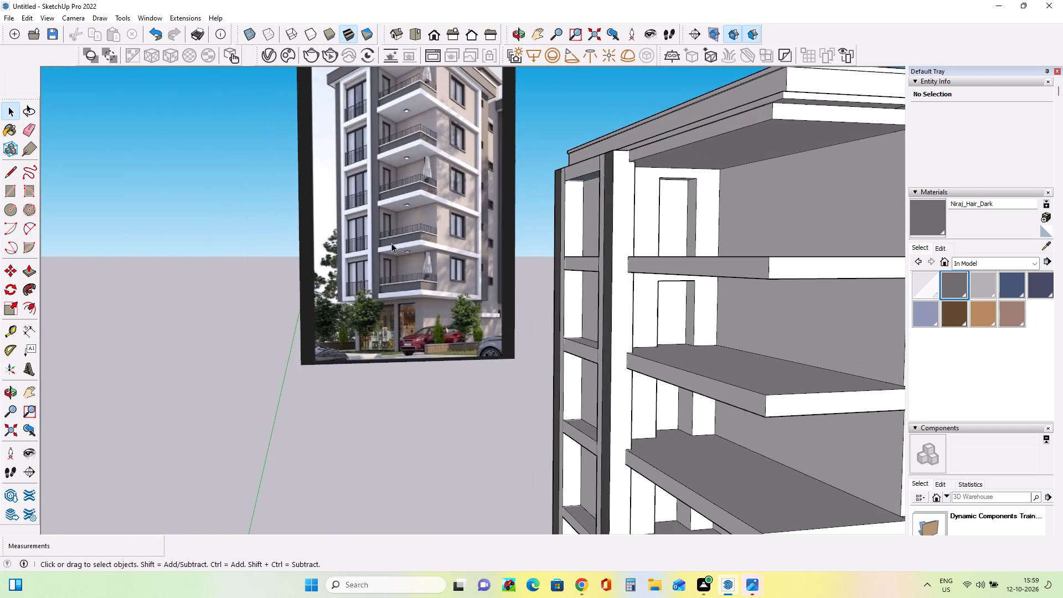
scroll(391, 243, down, 6)
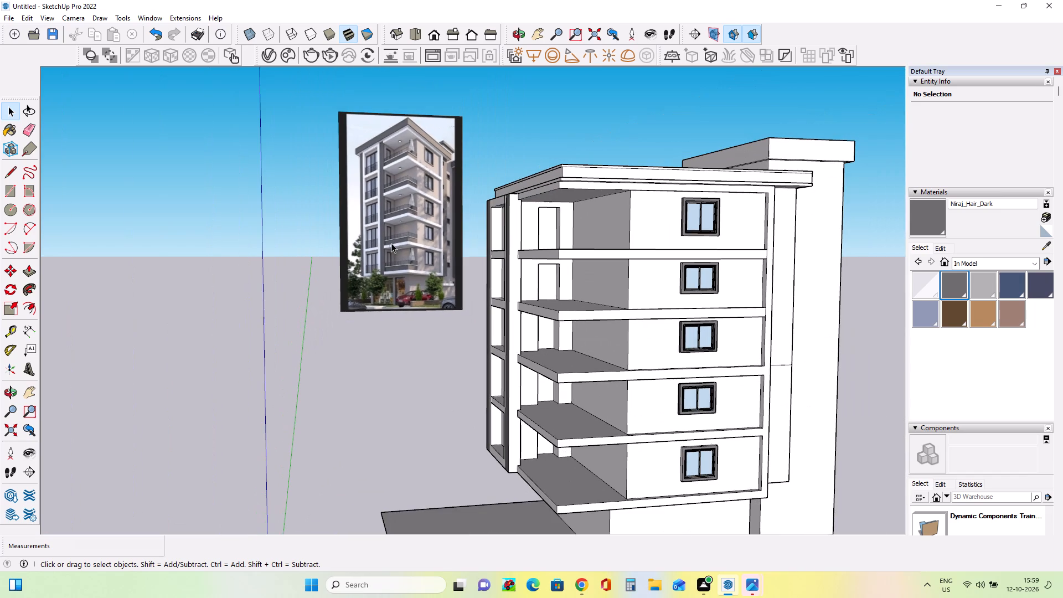
middle_drag(302, 234, 302, 246)
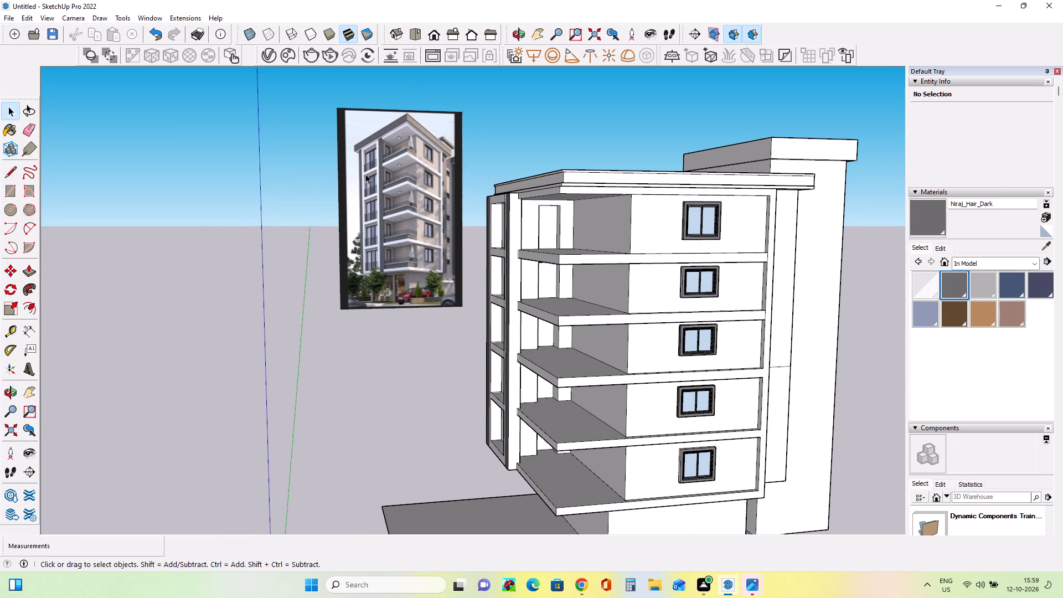
middle_drag(456, 216, 422, 240)
middle_drag(564, 297, 498, 308)
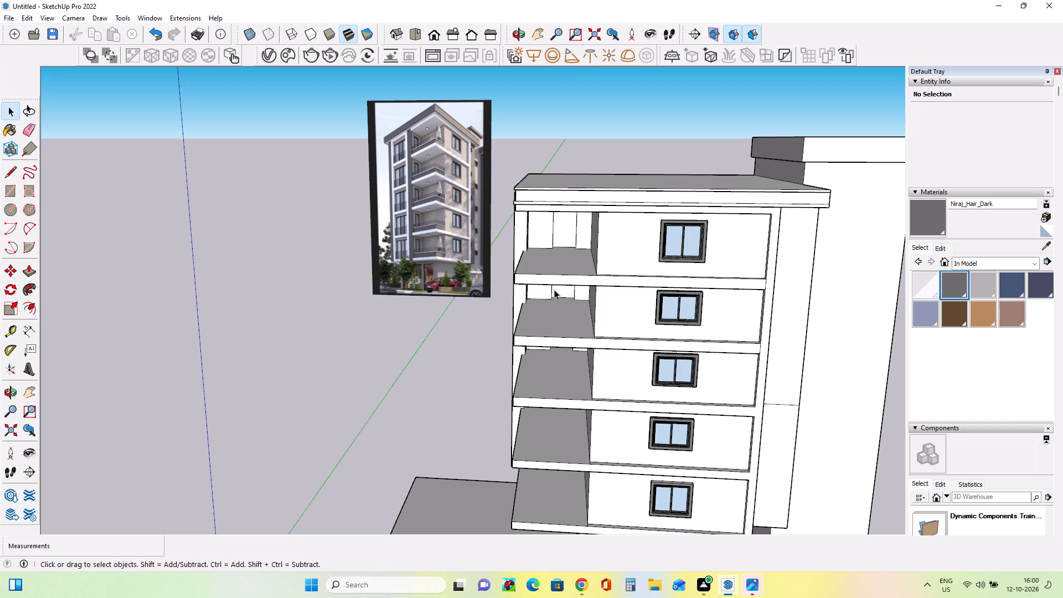
Examine the balconies, recessed doorways and window facade of the building from several angles against the reference photo.
scroll(568, 221, up, 8)
middle_drag(559, 284, 558, 270)
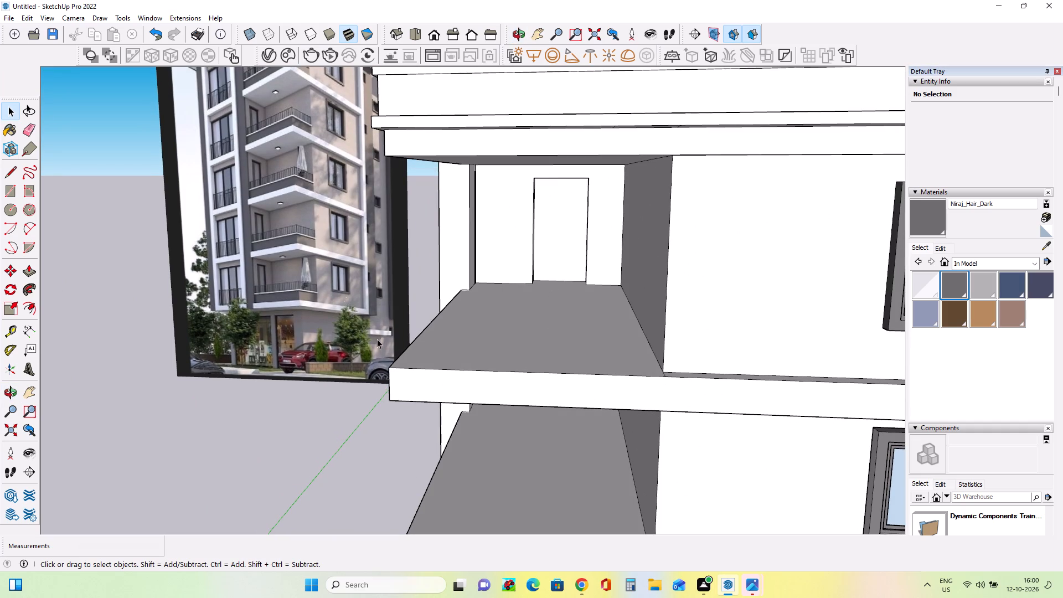
middle_drag(520, 283, 535, 270)
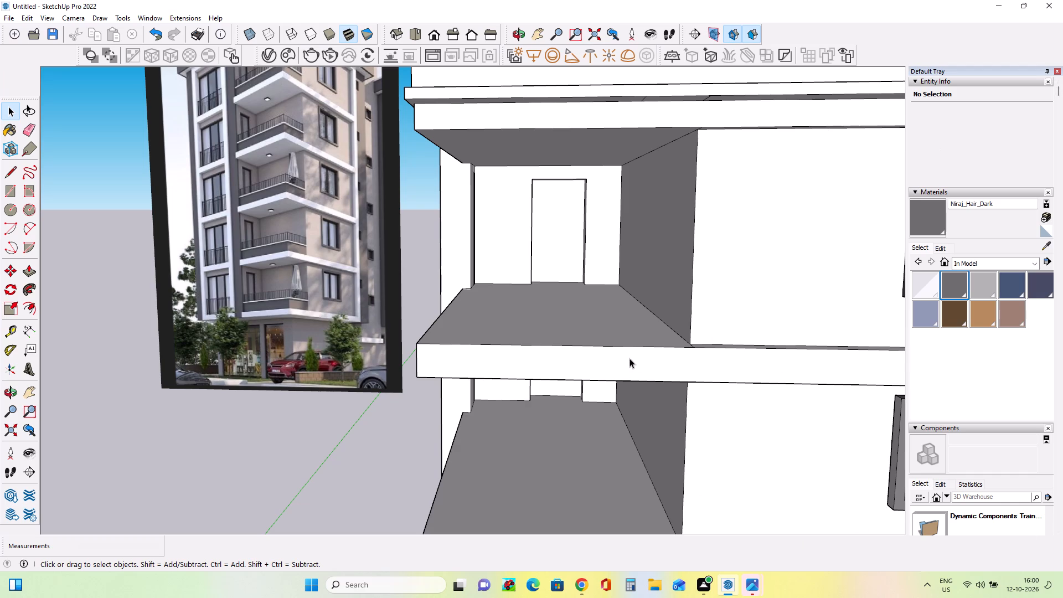
middle_drag(629, 358, 639, 331)
middle_drag(555, 370, 566, 379)
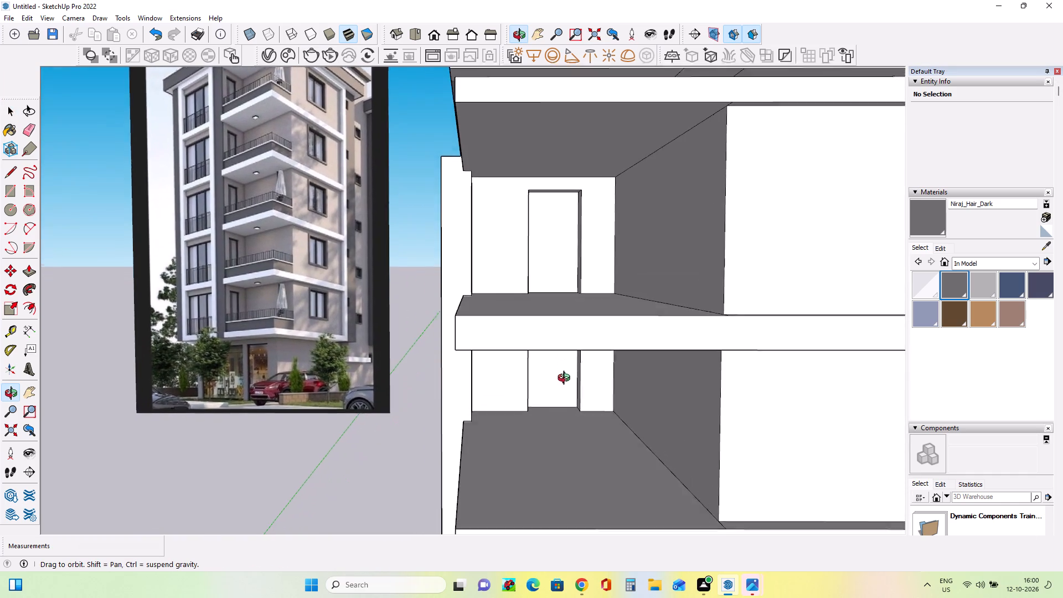
middle_drag(566, 379, 565, 388)
scroll(565, 389, down, 8)
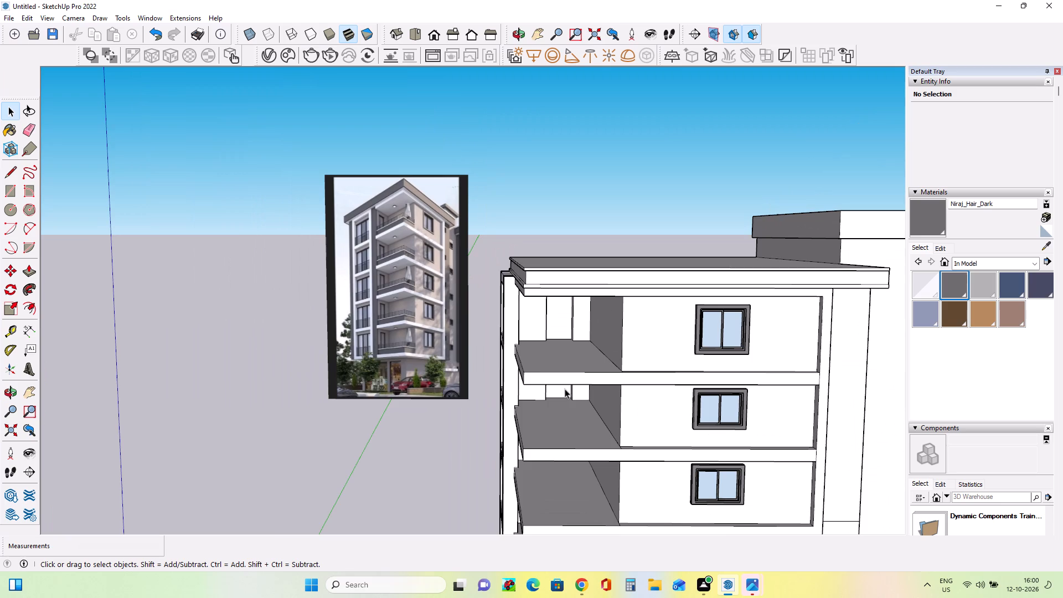
scroll(565, 389, down, 3)
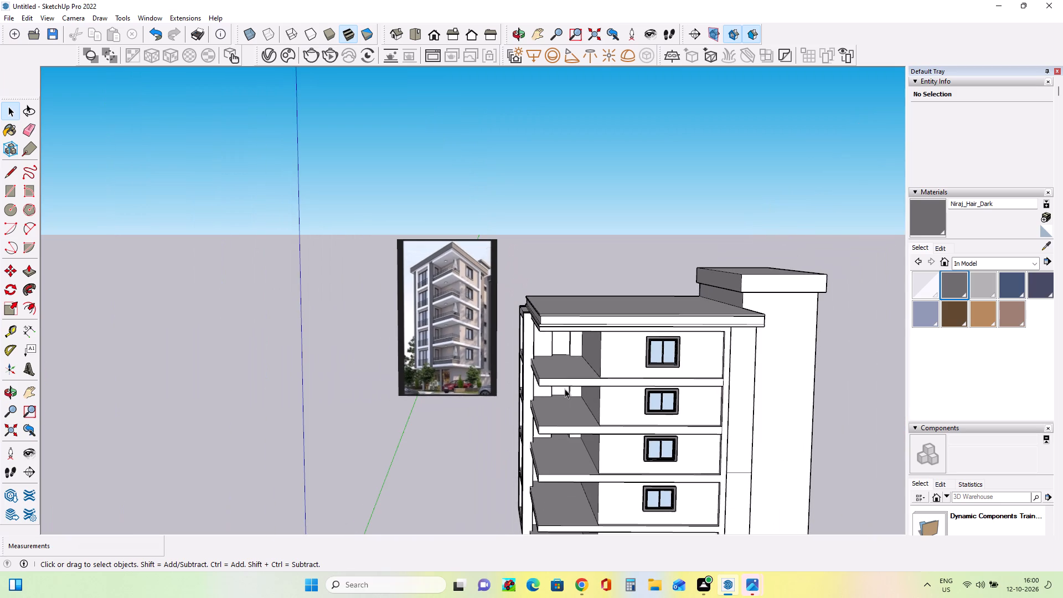
click(29, 390)
drag(334, 452, 326, 382)
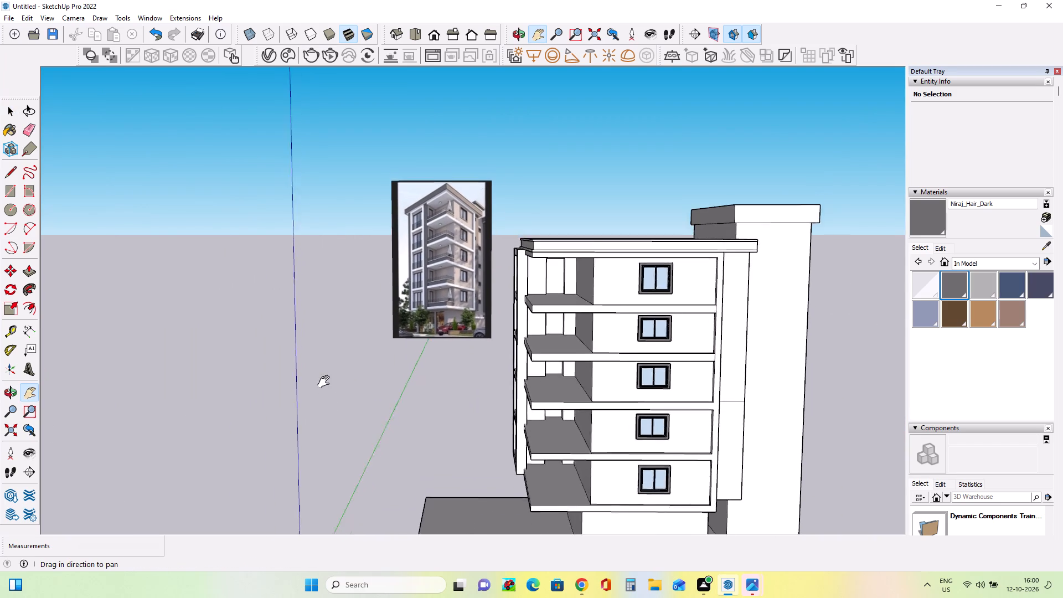
drag(326, 382, 322, 343)
middle_drag(543, 463, 700, 450)
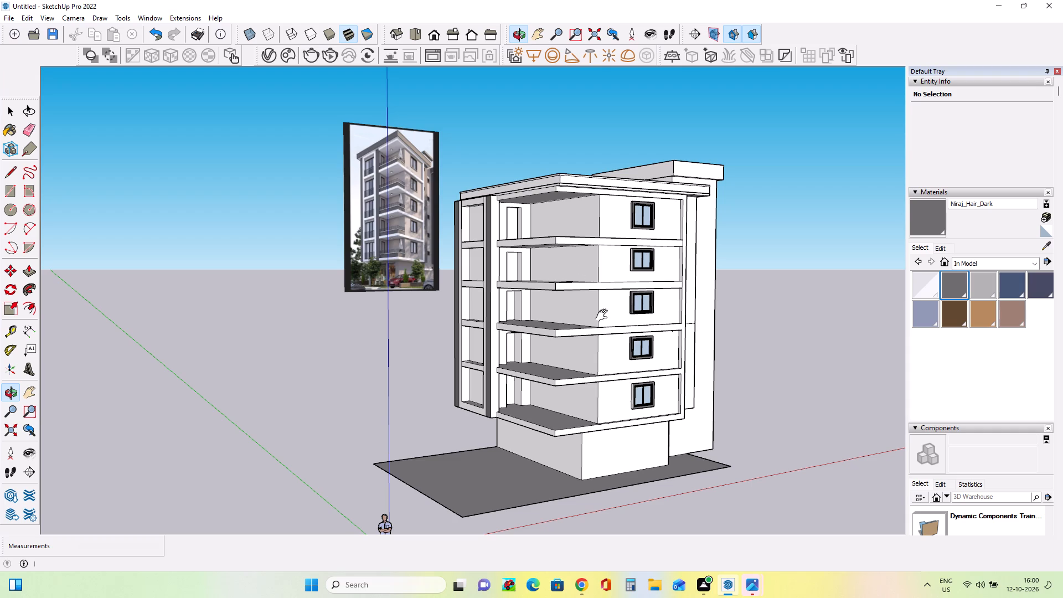
drag(587, 370, 586, 354)
scroll(563, 317, up, 3)
middle_drag(647, 367, 610, 363)
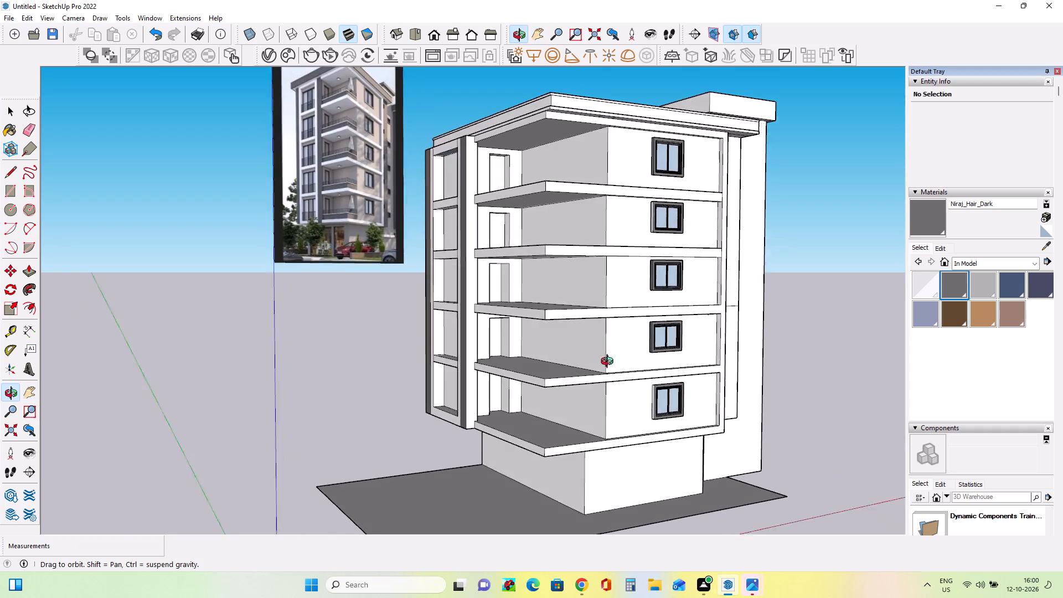
middle_drag(610, 363, 702, 360)
Paint the lowest window trim's outer left face and inner right reveal with Niraj_Hair_Dark.
scroll(626, 416, up, 1)
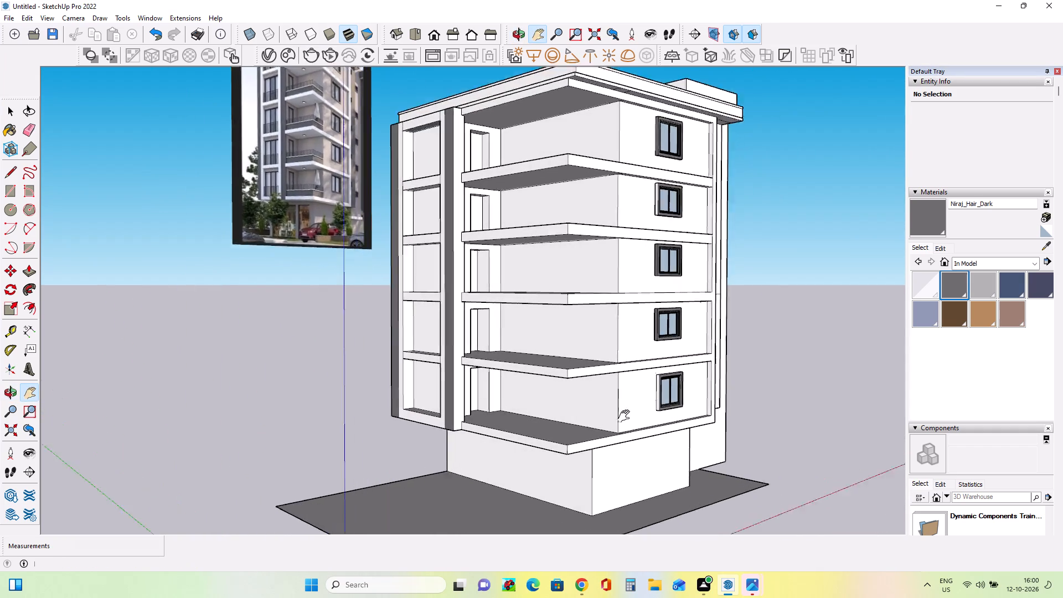
scroll(626, 416, up, 6)
middle_drag(661, 409, 653, 424)
scroll(662, 397, up, 3)
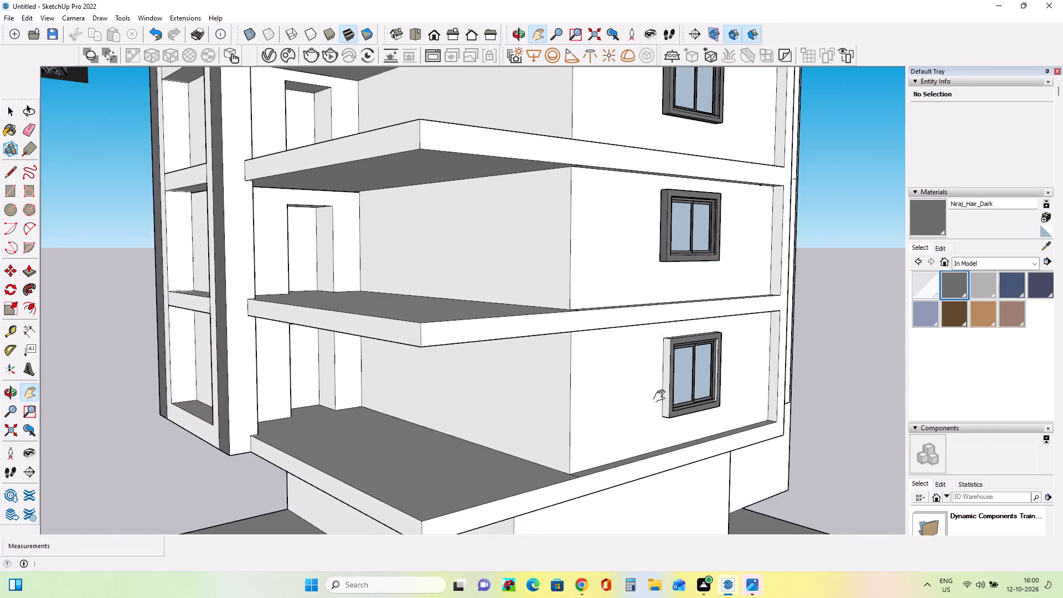
scroll(672, 403, up, 4)
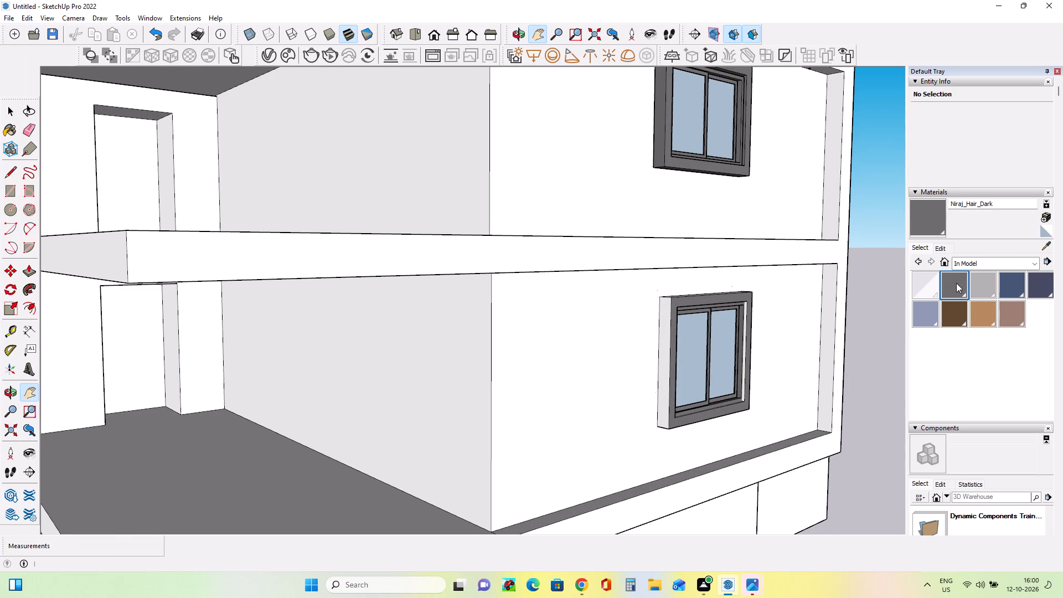
click(950, 287)
click(664, 385)
middle_drag(703, 412, 672, 319)
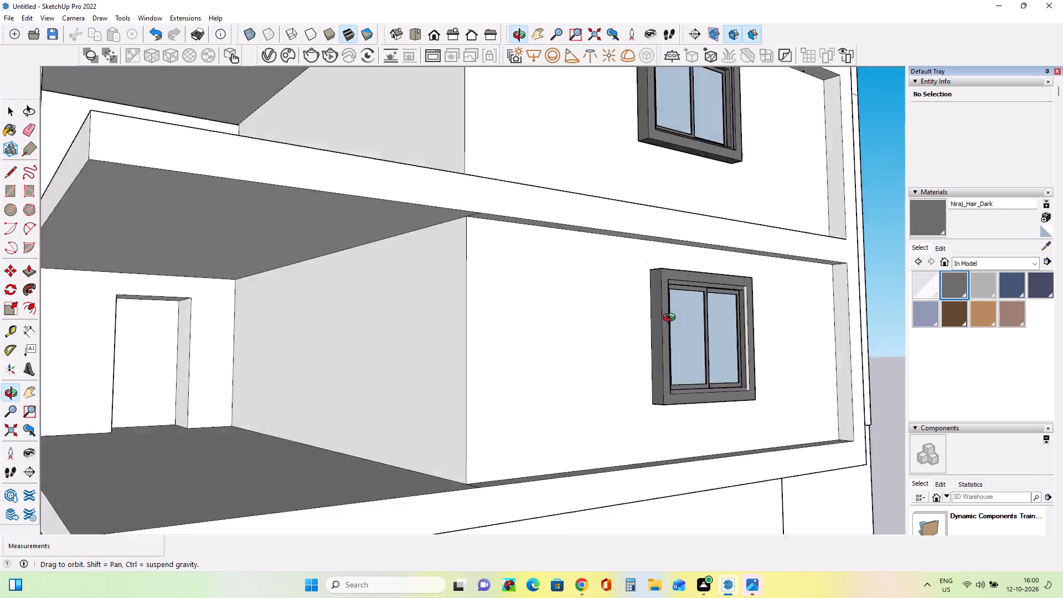
middle_drag(672, 319, 673, 247)
scroll(741, 292, up, 7)
click(758, 323)
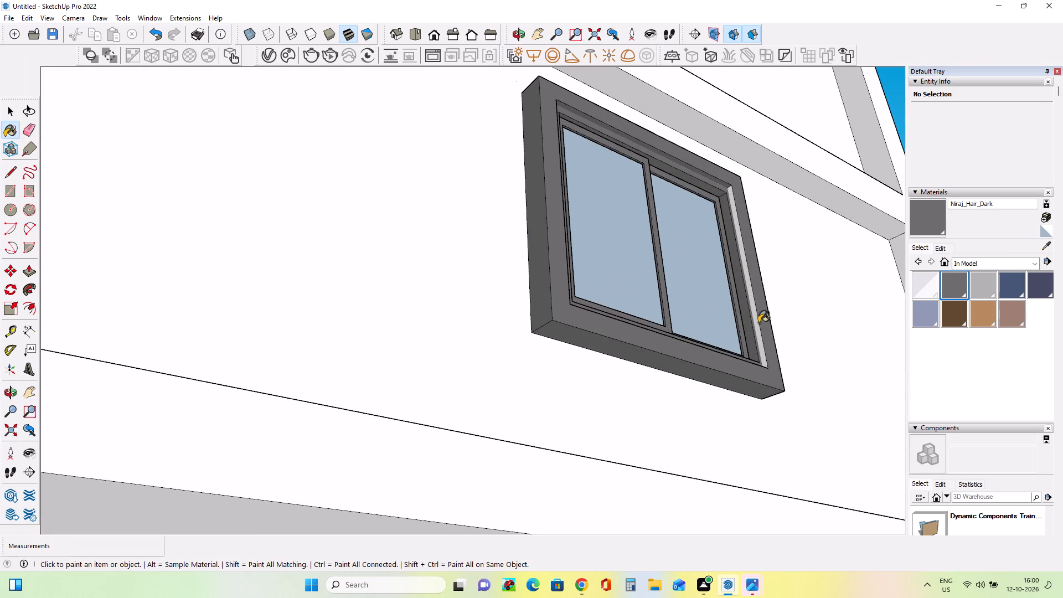
click(758, 331)
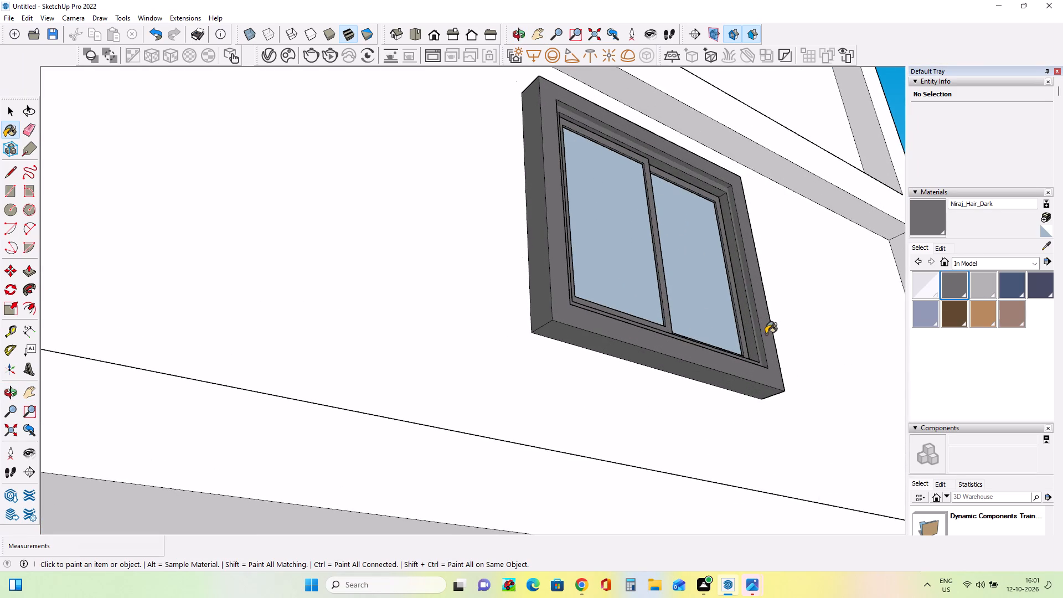
Push/Pull the lowest window trim's outer left face outward by 2 1/4".
scroll(767, 333, down, 10)
middle_drag(672, 312, 703, 434)
scroll(672, 331, down, 5)
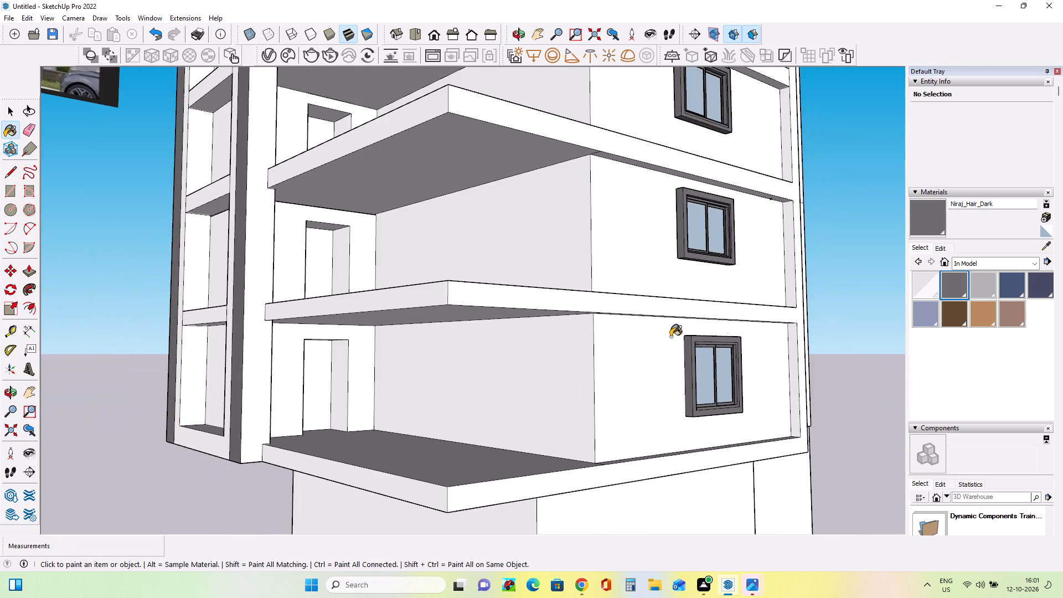
scroll(670, 337, down, 6)
middle_drag(679, 355, 692, 400)
scroll(653, 368, down, 4)
scroll(680, 363, up, 1)
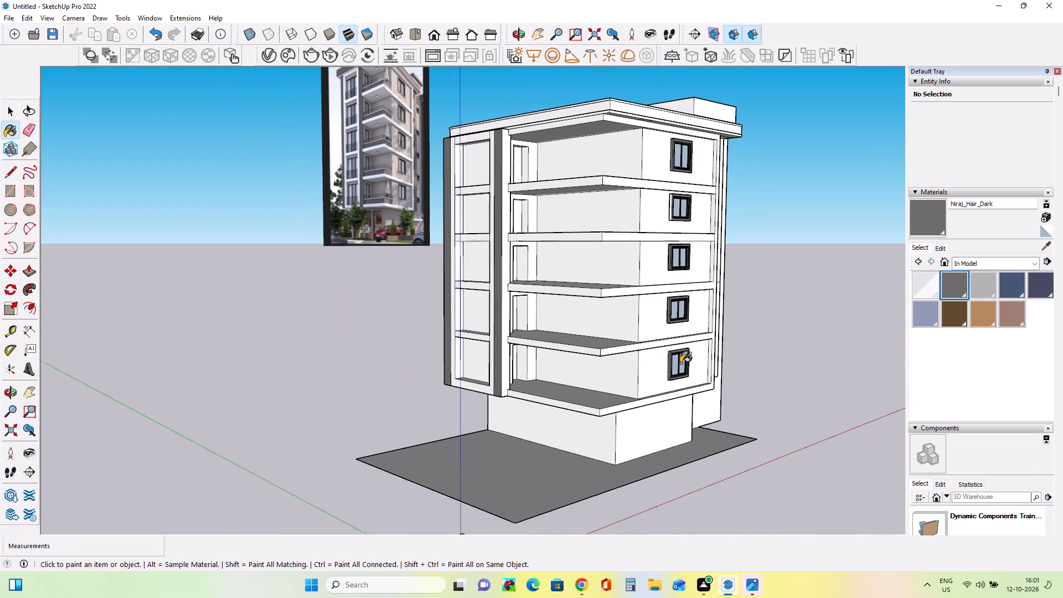
scroll(680, 363, up, 2)
middle_drag(684, 378, 685, 393)
scroll(658, 385, up, 12)
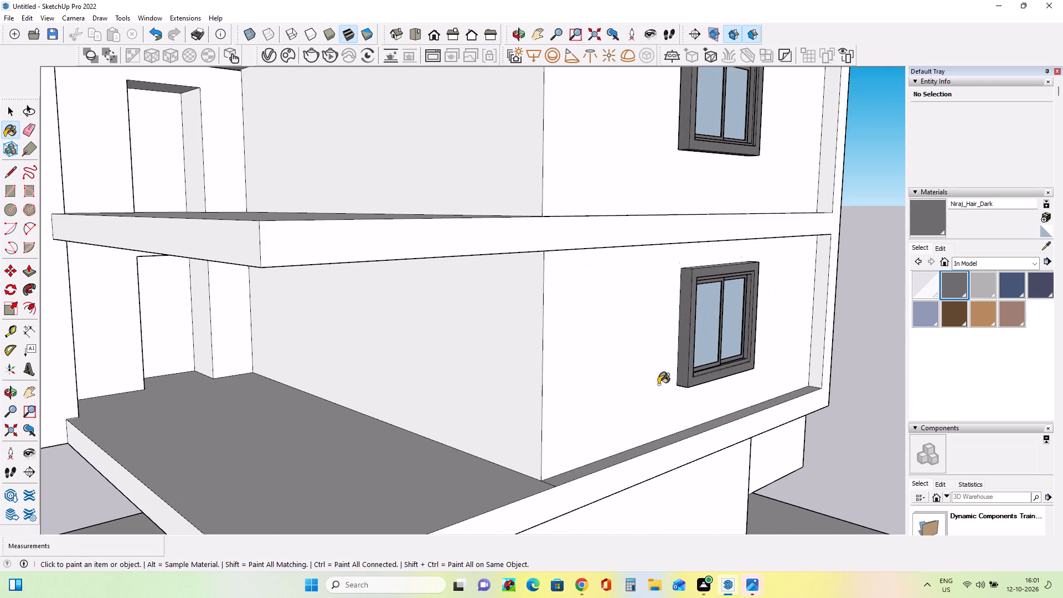
click(31, 273)
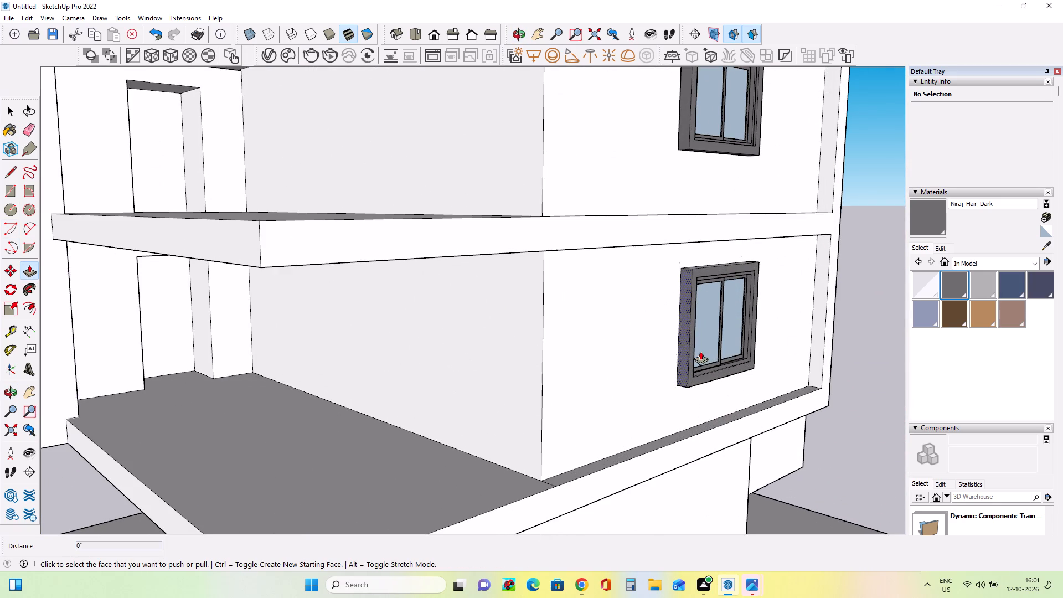
scroll(700, 351, up, 4)
click(678, 343)
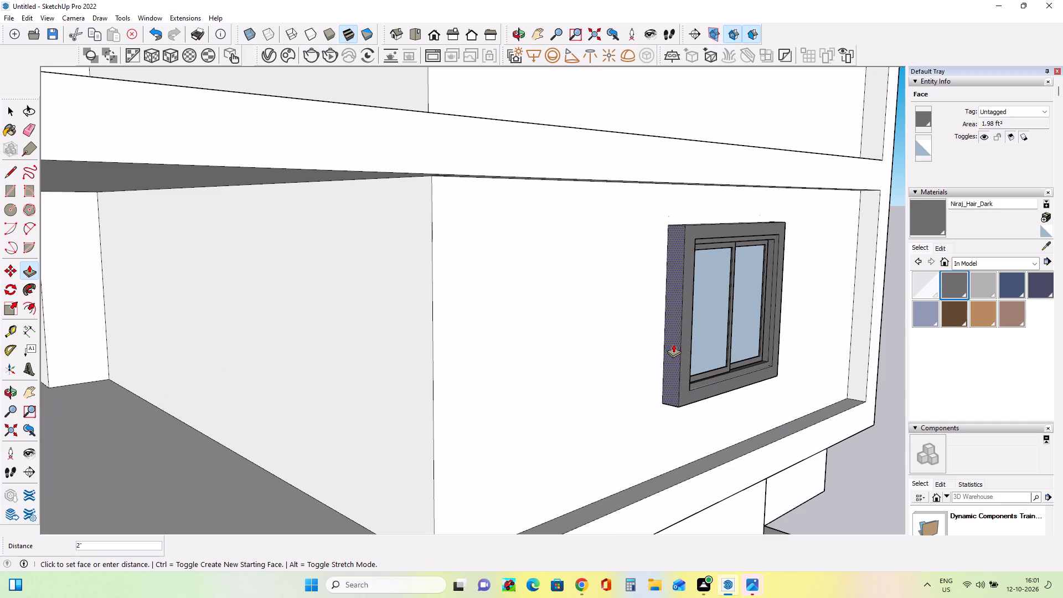
click(673, 344)
Push/Pull the lowest window trim's inner left reveal 2 1/8" into the trim, widening the opening on that side.
middle_drag(756, 359, 383, 353)
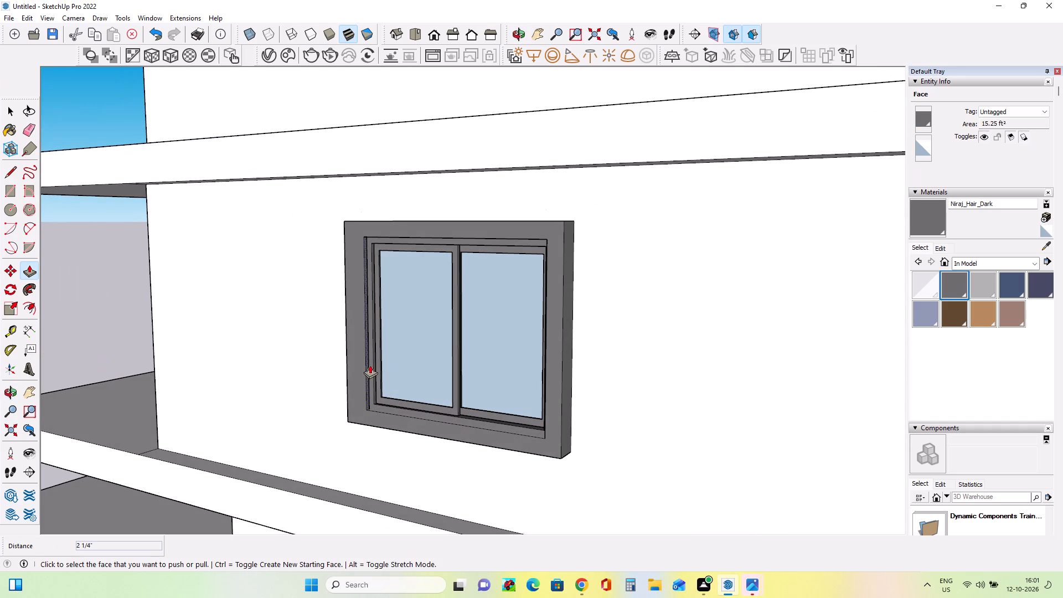
click(369, 365)
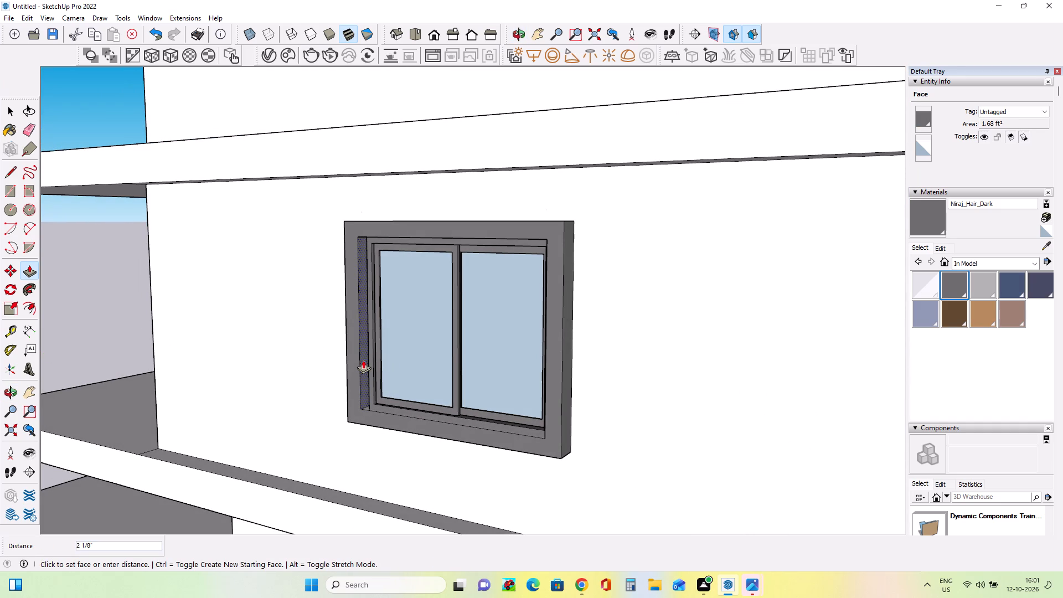
click(363, 360)
Draw a vertical line from the lower left trim corner of the second-lowest window down past the lowest window as an alignment guide.
middle_drag(398, 377, 585, 346)
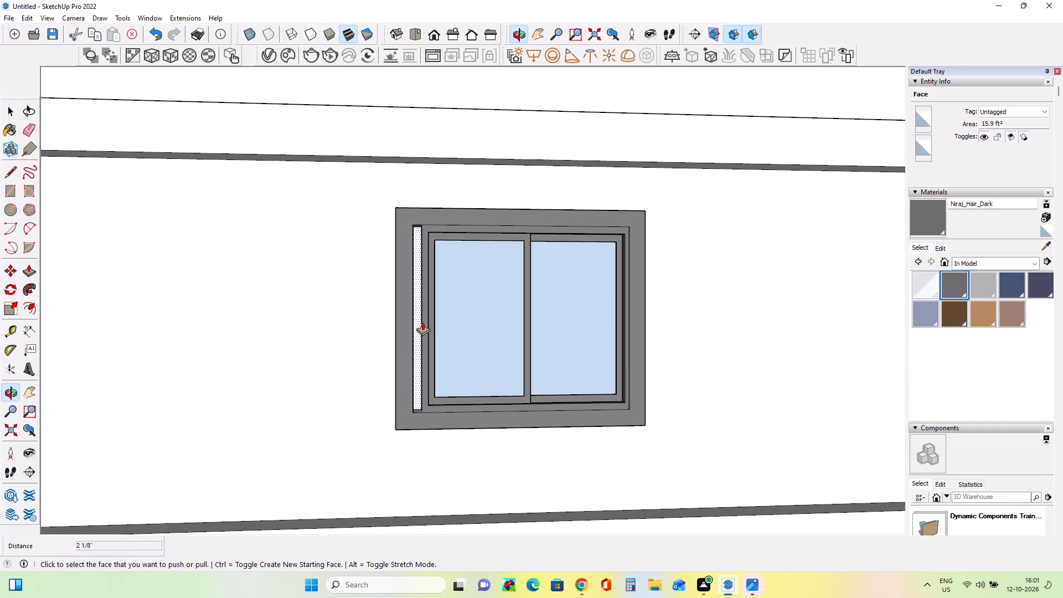
scroll(422, 322, up, 3)
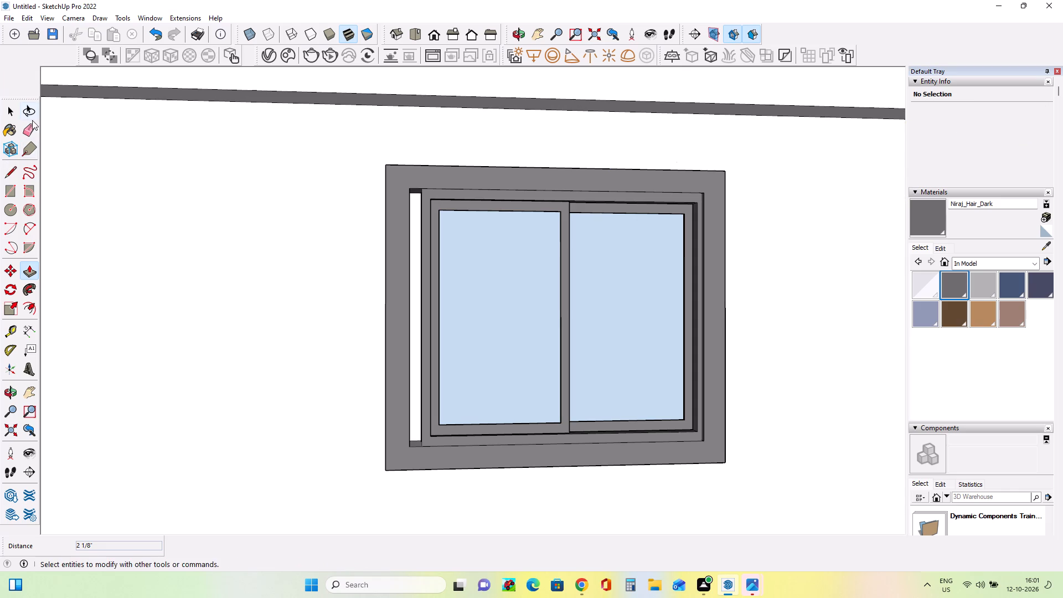
scroll(324, 281, down, 14)
middle_drag(334, 301, 385, 319)
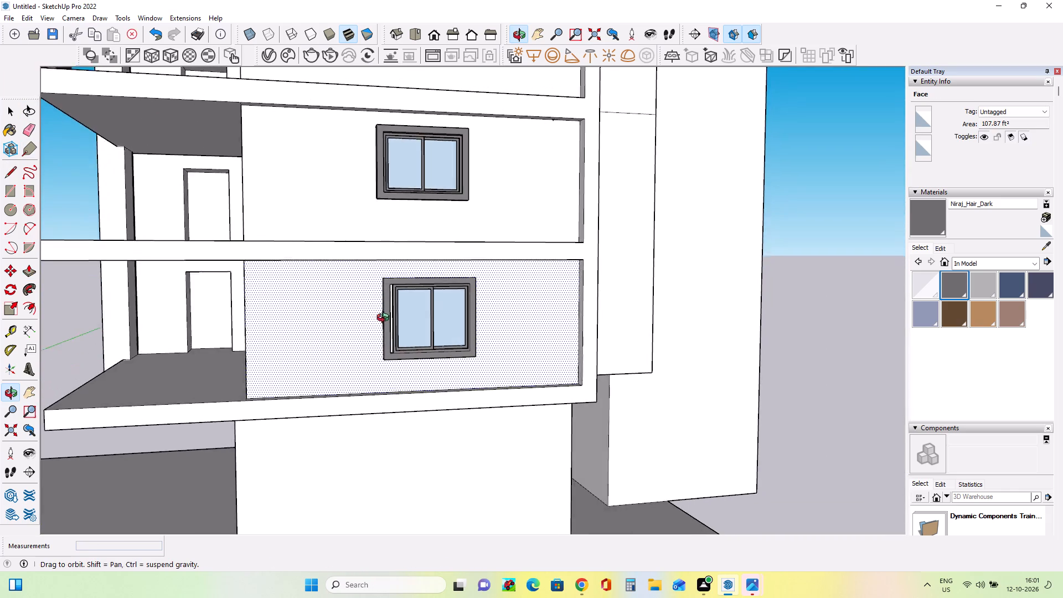
middle_drag(385, 319, 574, 327)
scroll(574, 327, down, 3)
middle_drag(574, 321, 336, 330)
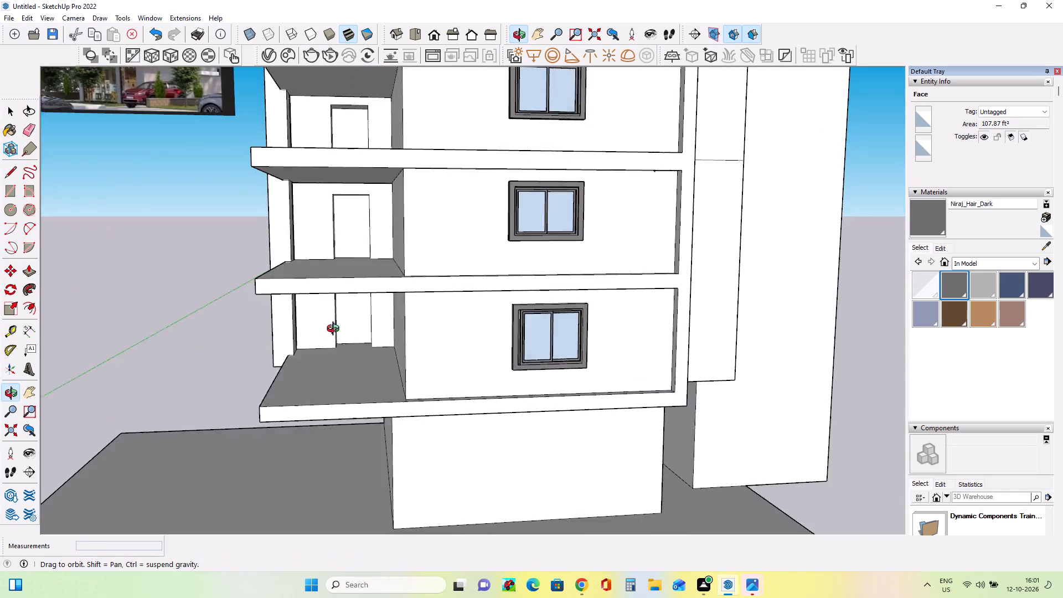
middle_drag(336, 330, 275, 330)
click(8, 173)
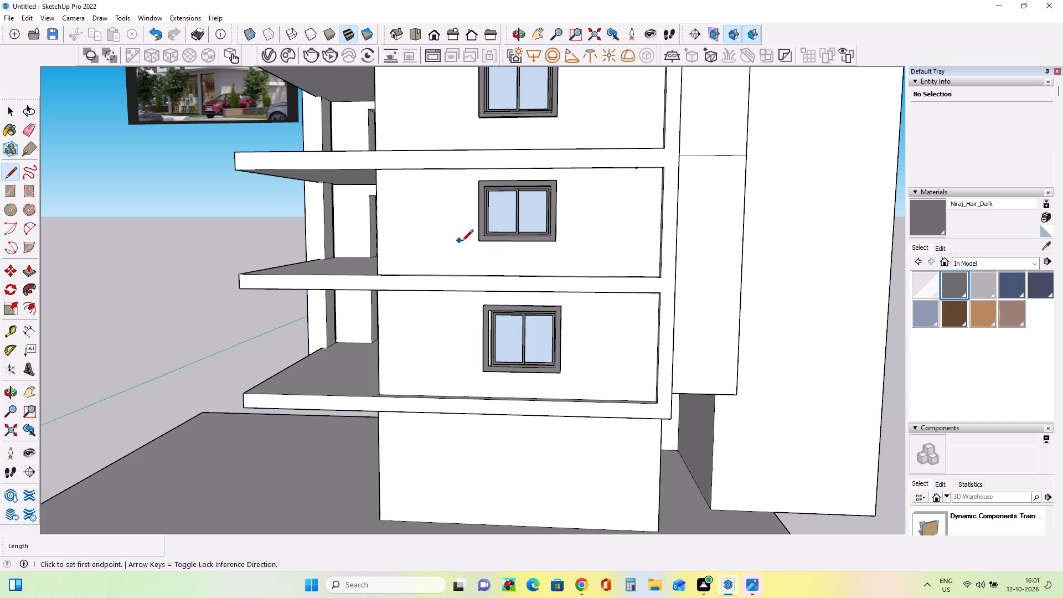
click(481, 243)
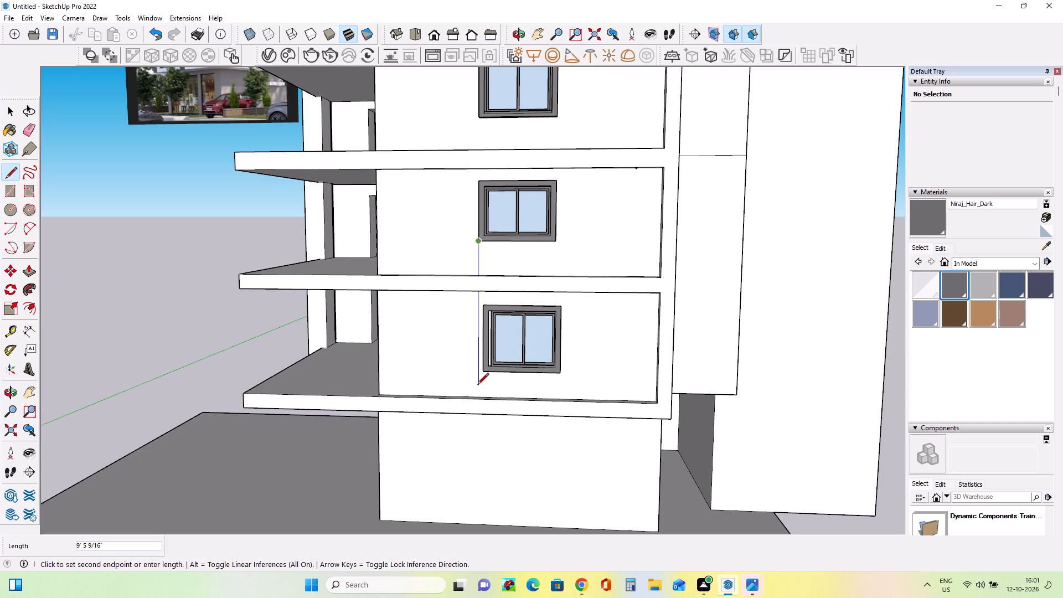
click(477, 390)
middle_drag(468, 377, 570, 326)
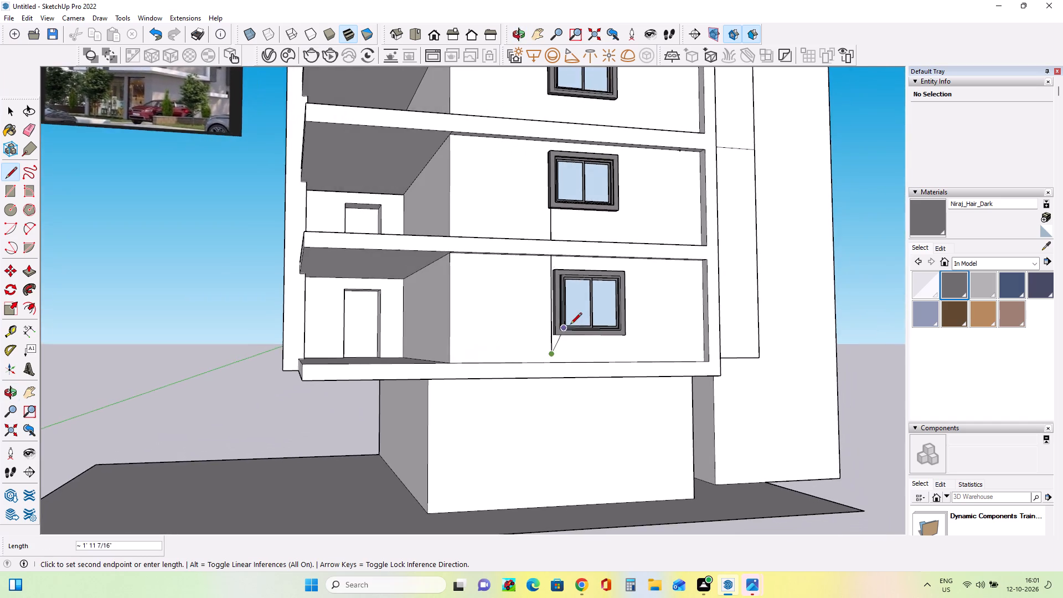
scroll(548, 333, up, 13)
middle_drag(546, 348, 556, 356)
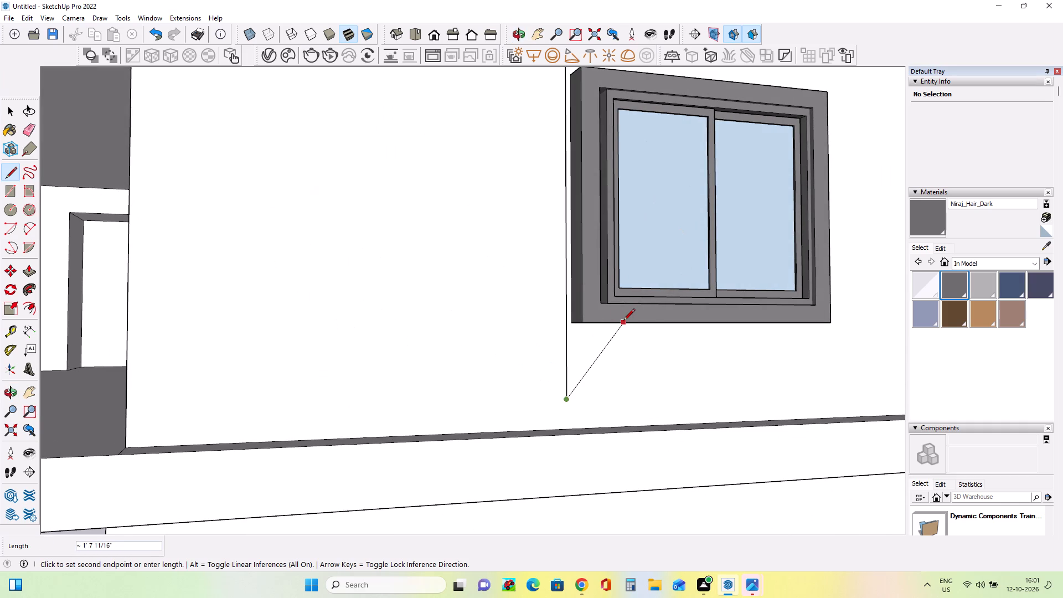
key(Escape)
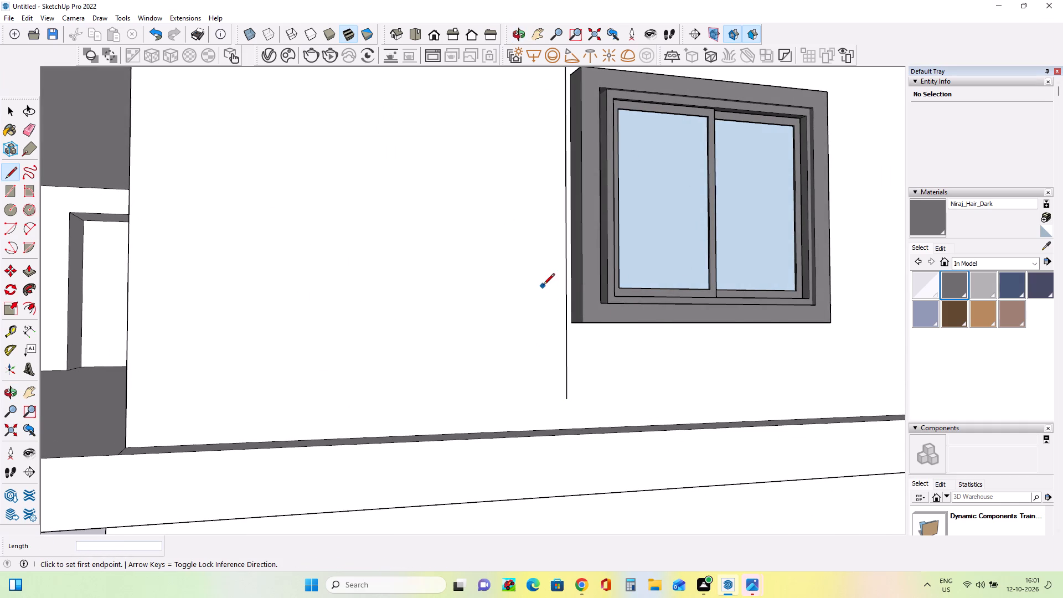
Push/Pull the lowest window trim's outer left face outward by 2 7/8" toward the vertical alignment line and check its fit.
middle_drag(551, 295, 608, 354)
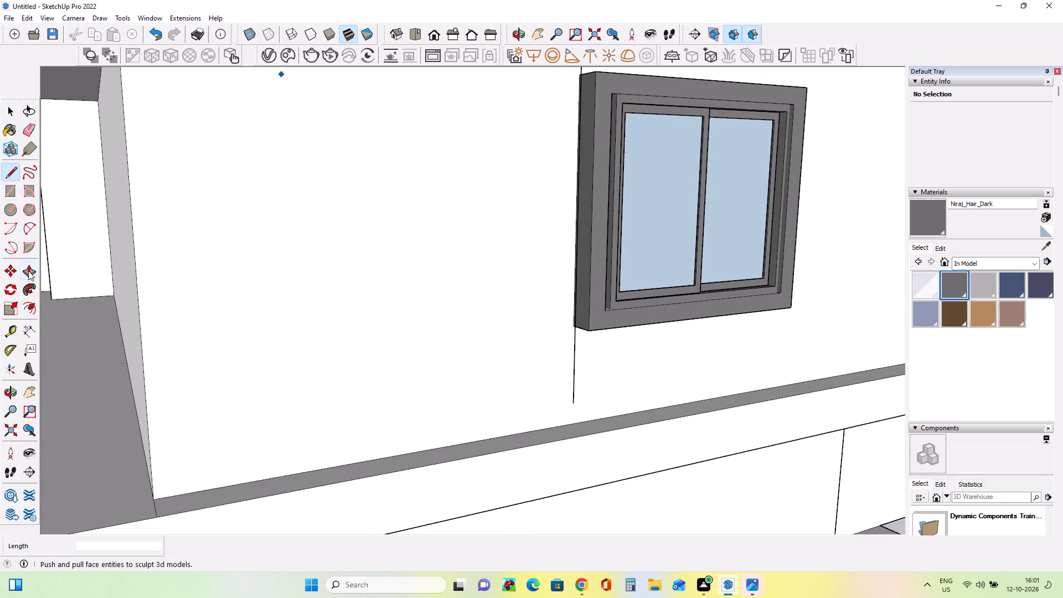
click(28, 271)
scroll(612, 277, up, 3)
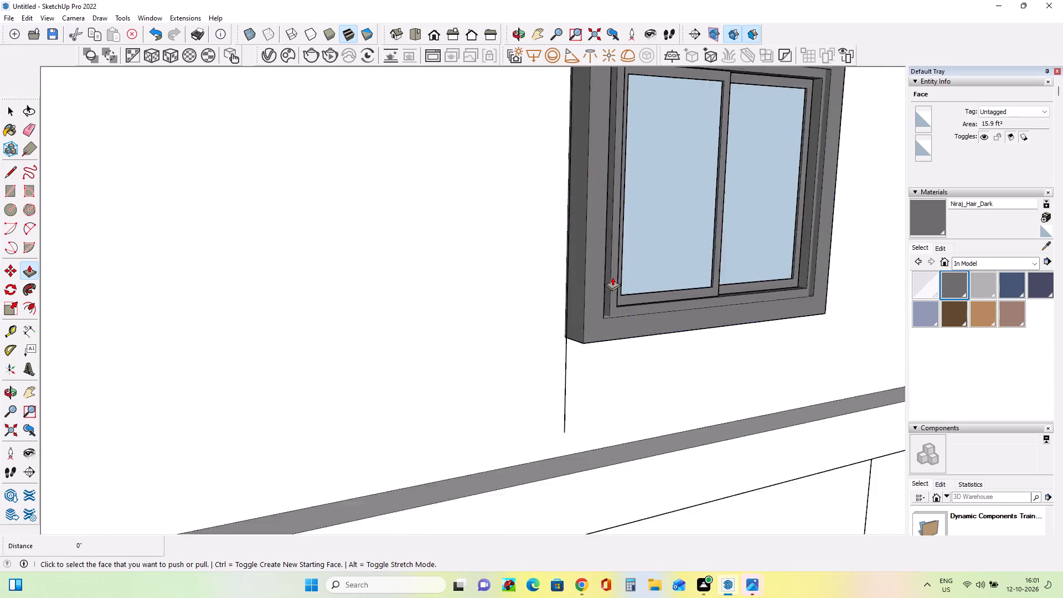
scroll(612, 277, up, 1)
click(574, 307)
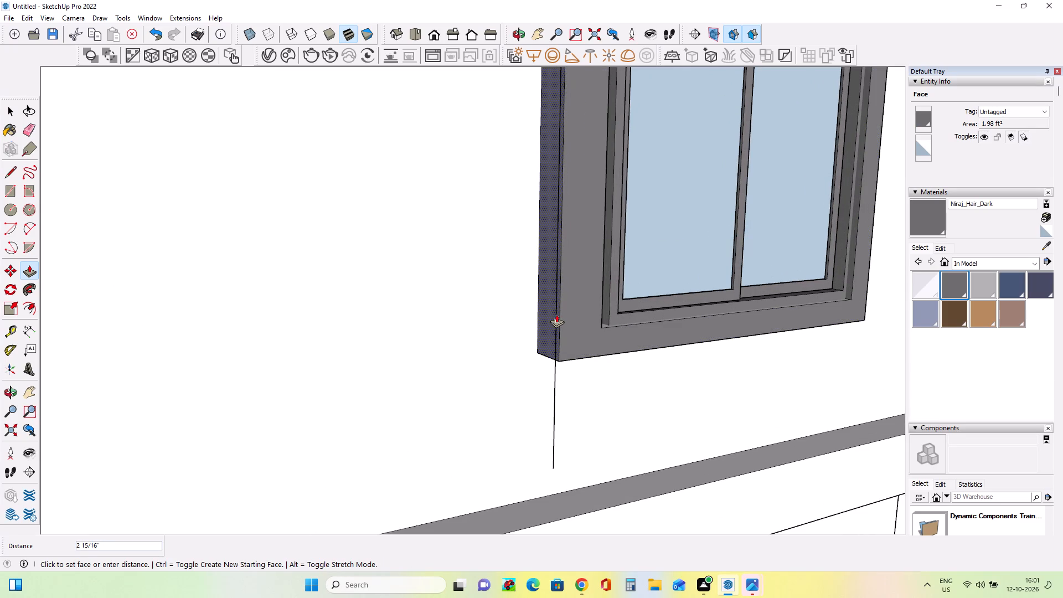
click(557, 314)
middle_drag(644, 340, 399, 339)
scroll(425, 328, down, 1)
middle_drag(425, 328, 488, 365)
scroll(488, 365, down, 2)
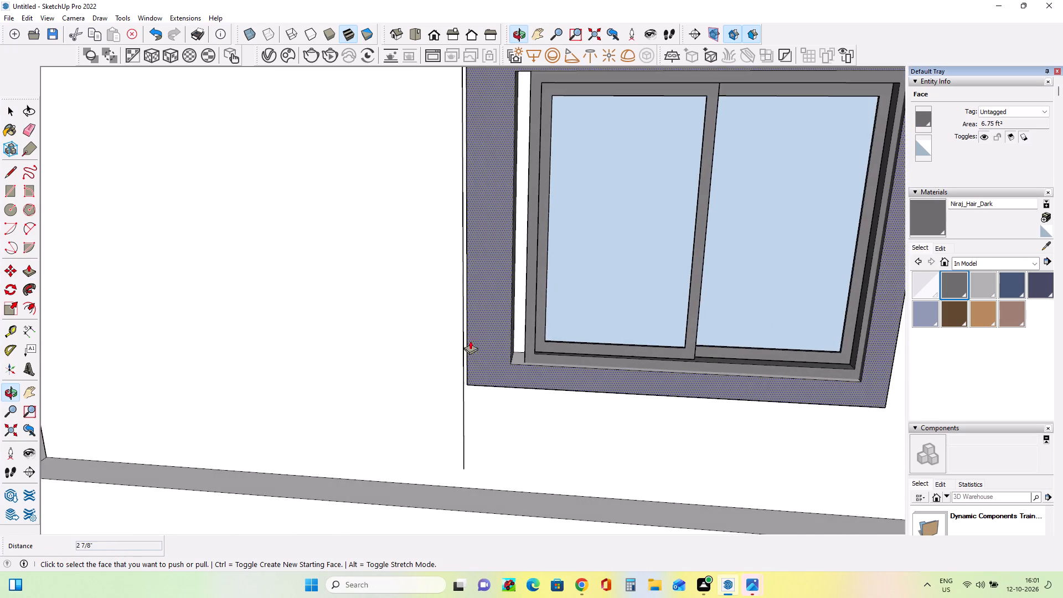
scroll(467, 287, down, 5)
middle_drag(486, 296, 642, 131)
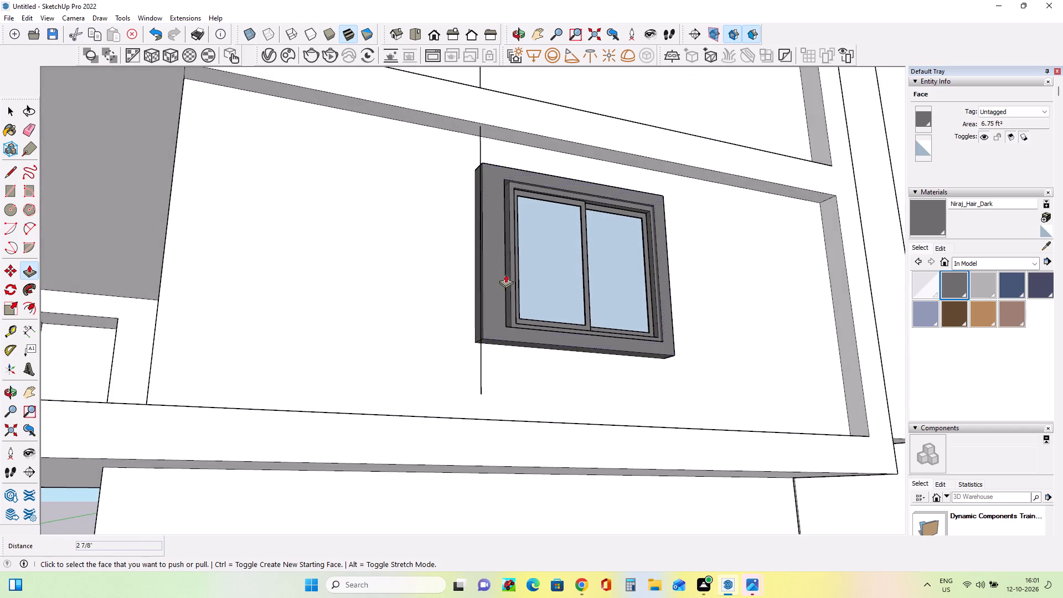
Push/Pull the lowest window trim's outer left face outward by 5/8" to meet the vertical alignment line.
scroll(479, 327, up, 13)
middle_drag(500, 349, 432, 365)
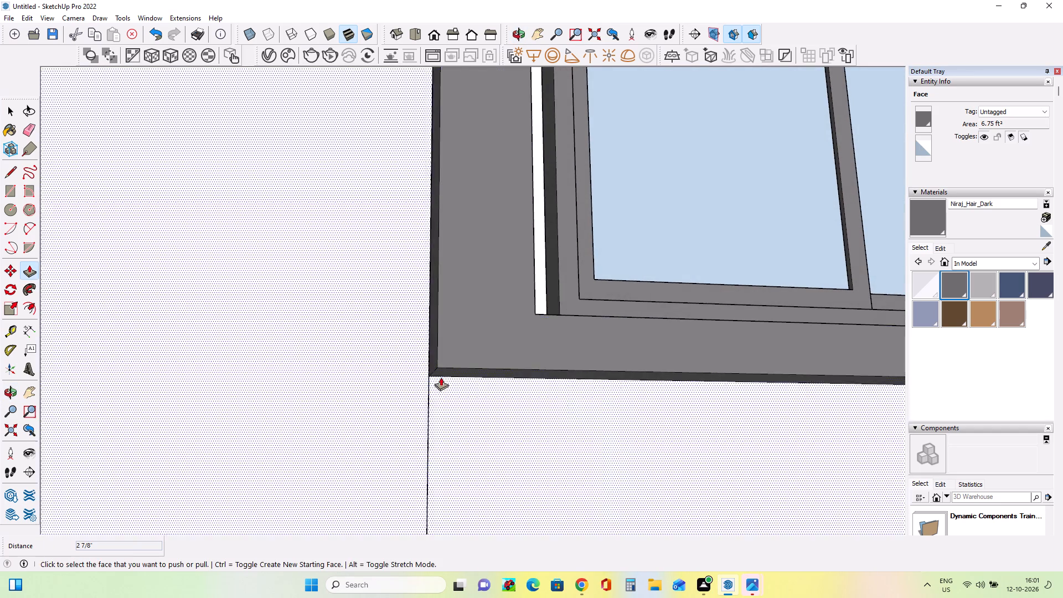
middle_drag(464, 361, 411, 375)
middle_drag(410, 369, 590, 374)
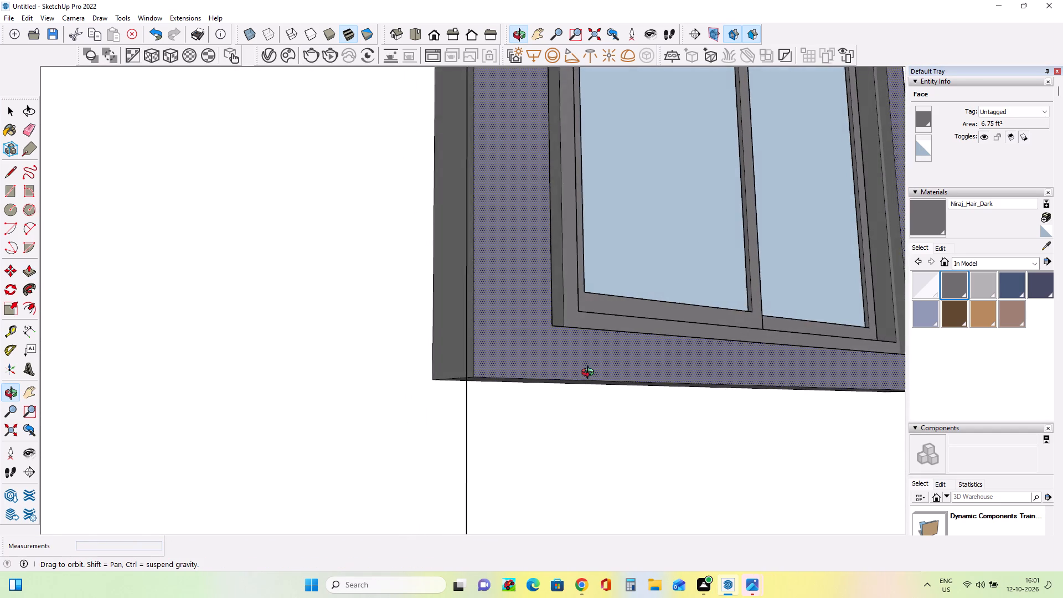
middle_drag(590, 374, 598, 374)
click(447, 365)
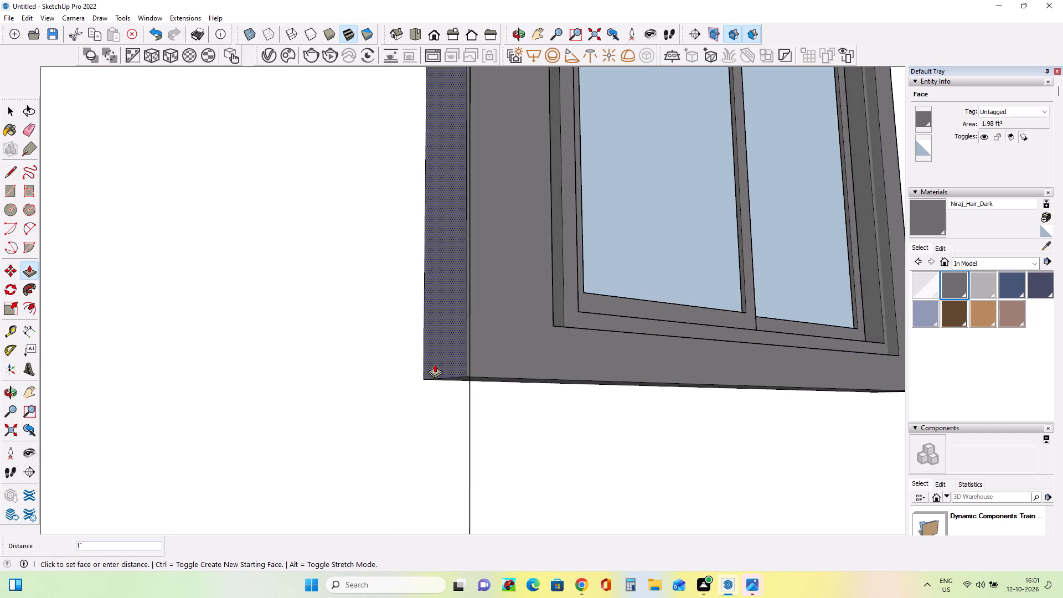
click(440, 365)
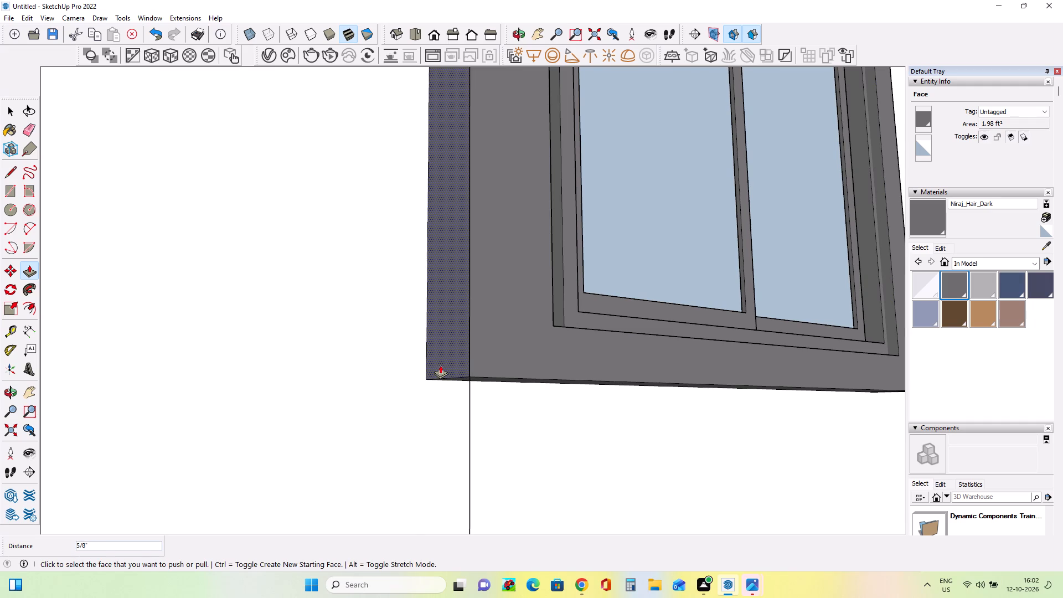
Push/Pull the lowest window trim's inner left reveal 2 7/16" into the trim, widening the opening on that side.
middle_drag(602, 369, 355, 434)
scroll(398, 337, up, 3)
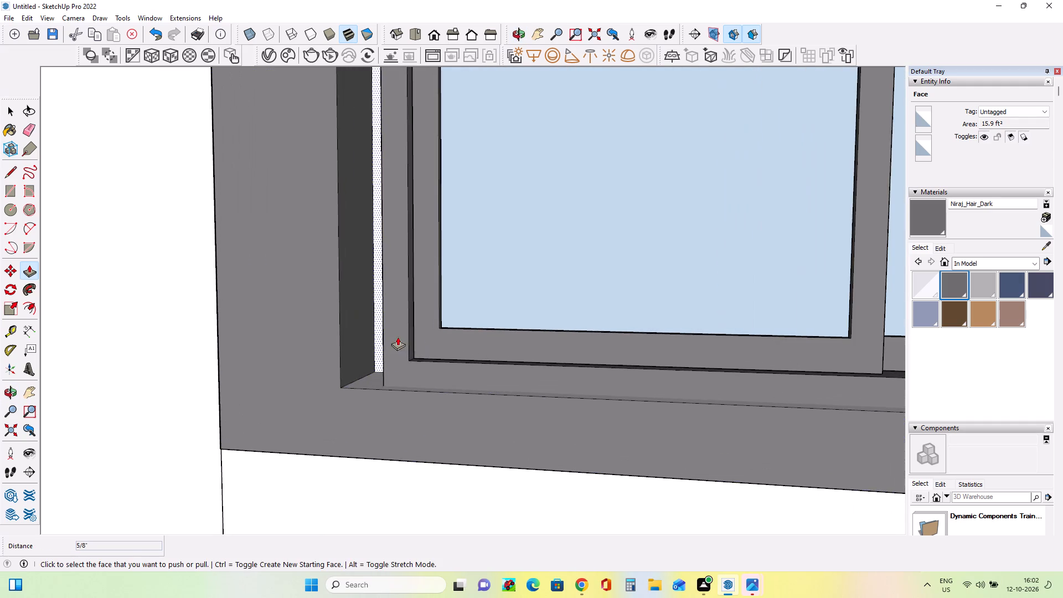
middle_drag(398, 337, 457, 363)
scroll(422, 346, down, 15)
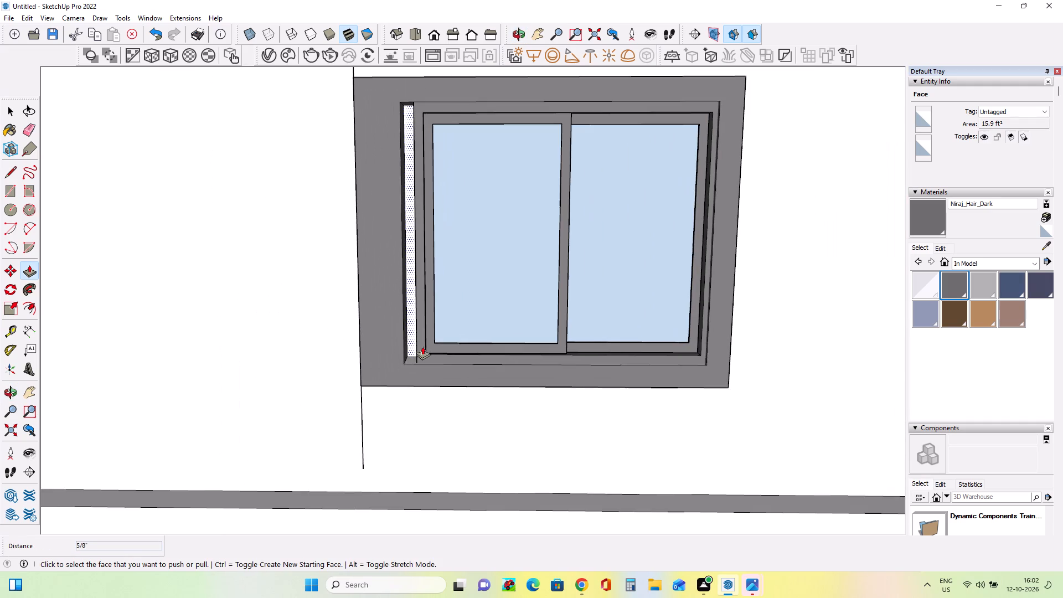
middle_drag(589, 338, 561, 344)
middle_drag(440, 286, 257, 349)
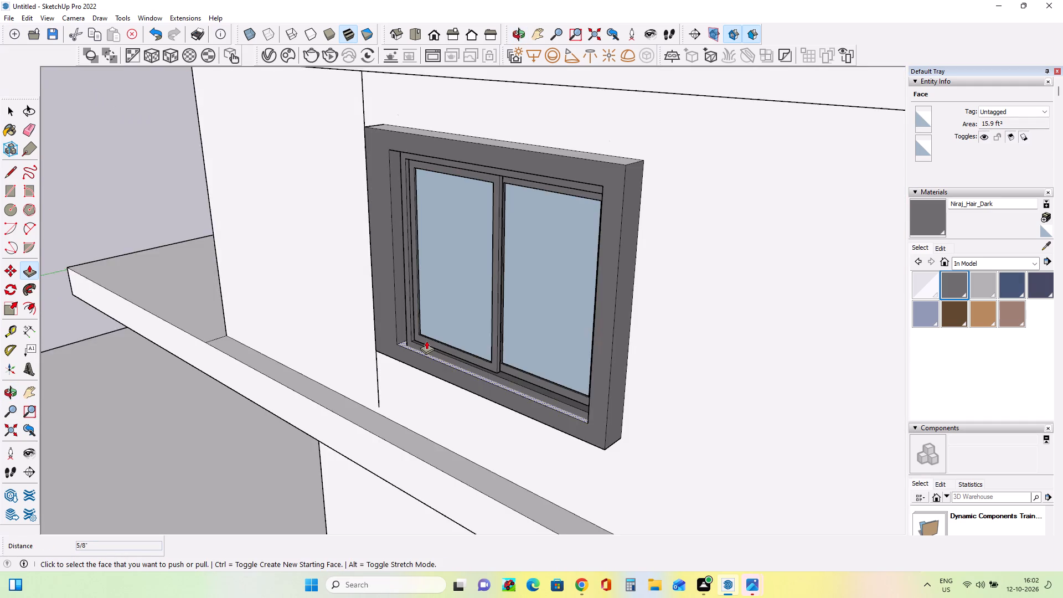
scroll(426, 341, up, 3)
scroll(379, 316, up, 4)
click(398, 312)
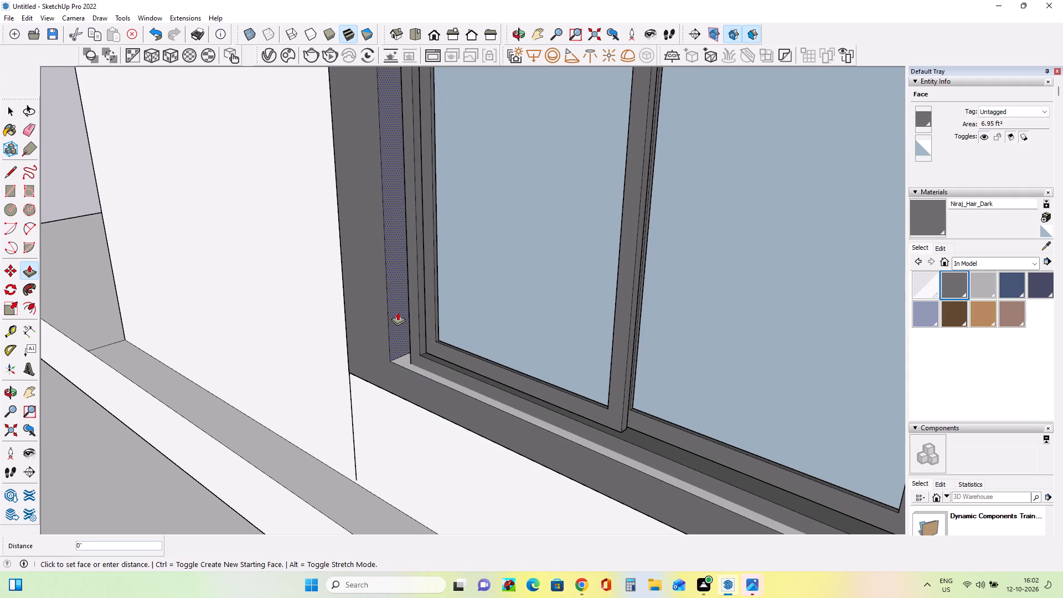
click(384, 302)
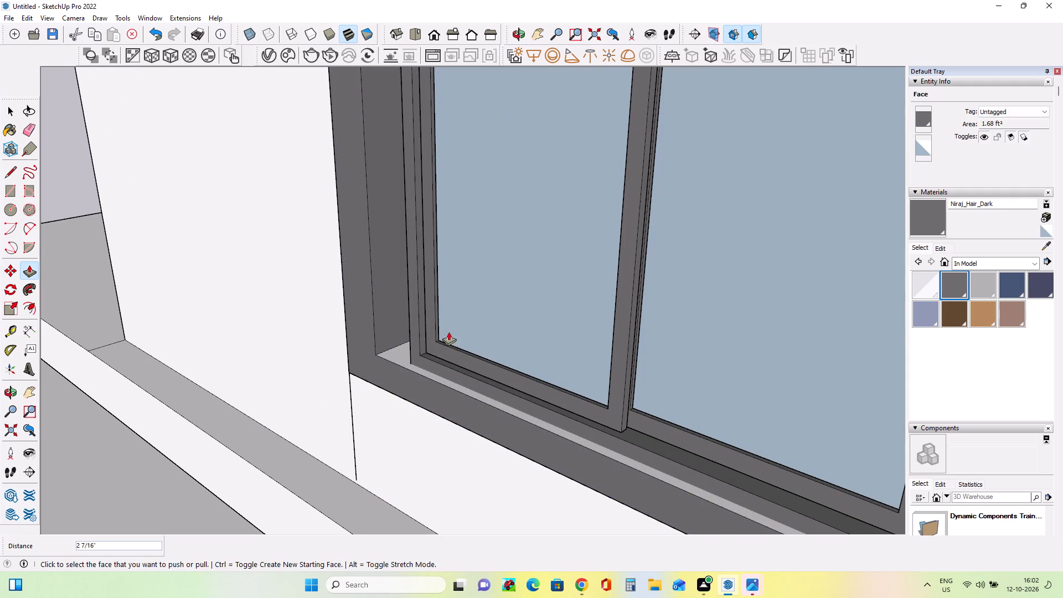
Draw a vertical line from the lower right trim corner of the second-lowest window down past the lowest window as an alignment guide.
middle_drag(455, 329, 530, 332)
scroll(530, 332, down, 17)
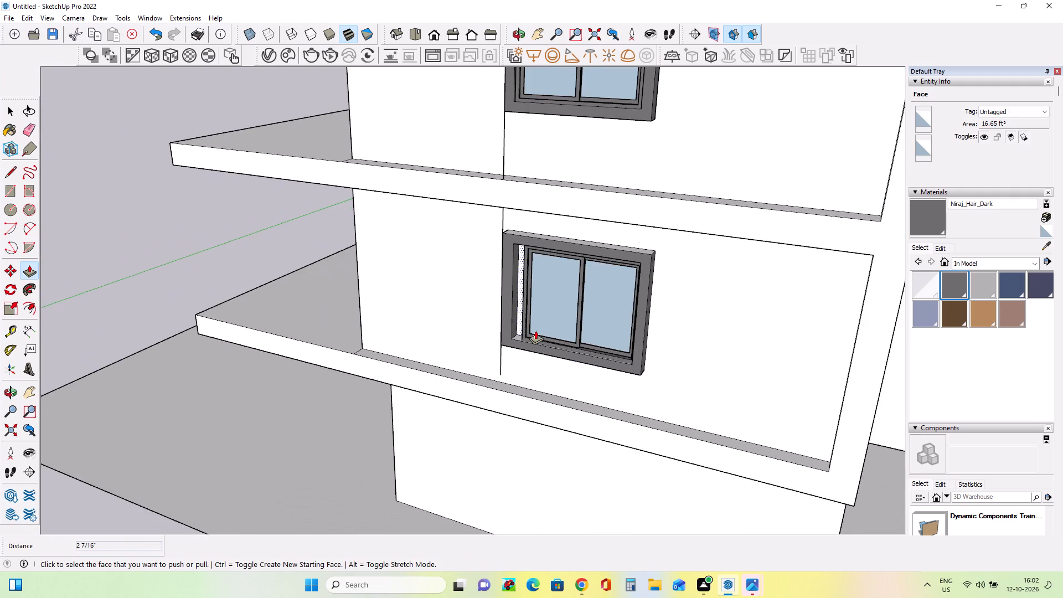
middle_drag(535, 331, 591, 250)
middle_drag(684, 220, 678, 251)
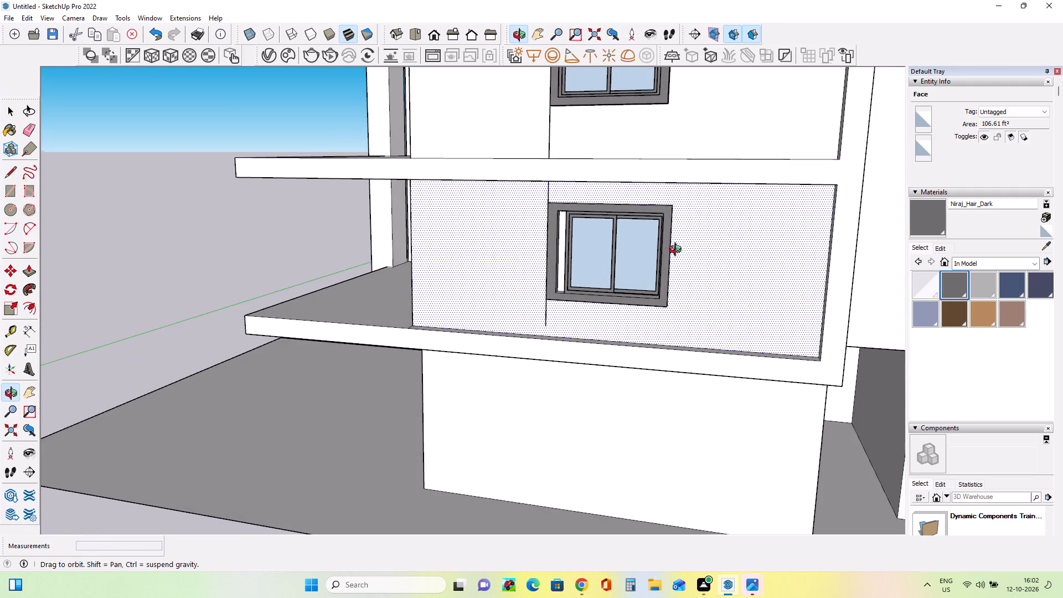
middle_drag(678, 251, 677, 254)
middle_drag(674, 203, 667, 211)
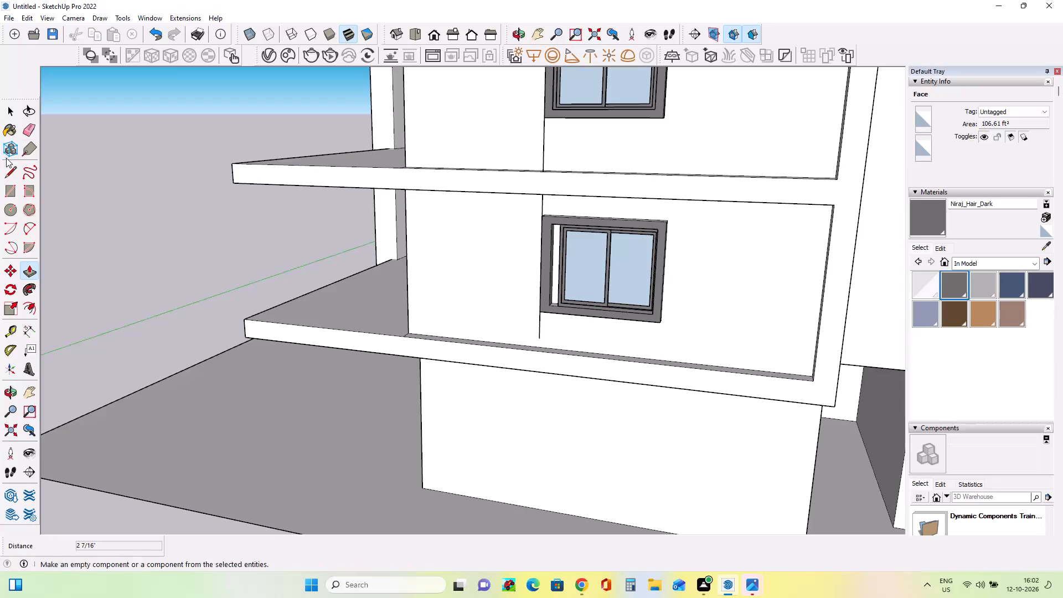
click(10, 172)
click(662, 118)
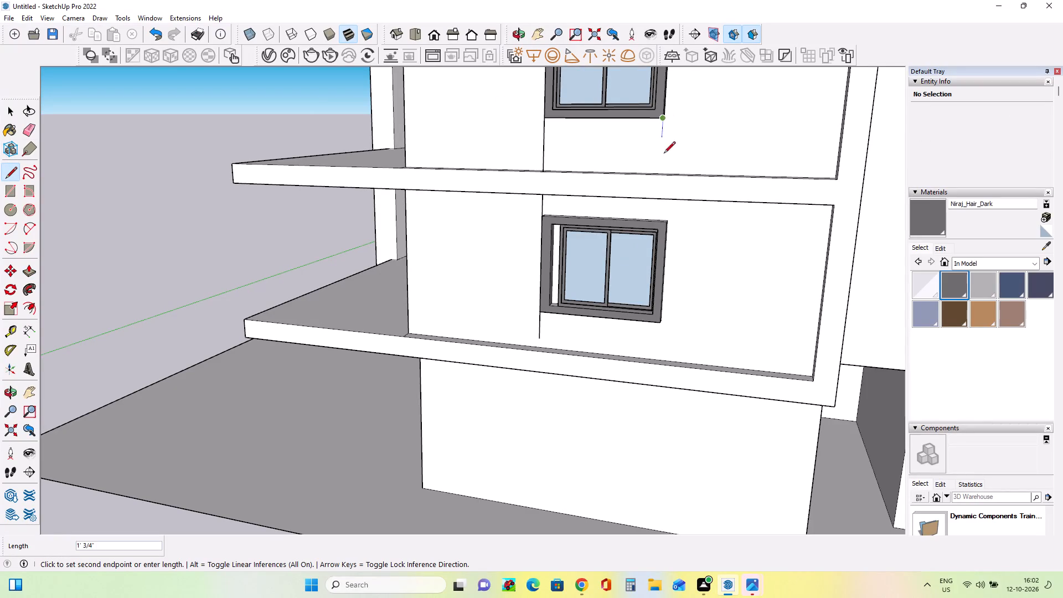
click(643, 358)
Delete the blank face covering the lowest window's opening.
middle_drag(656, 348, 679, 320)
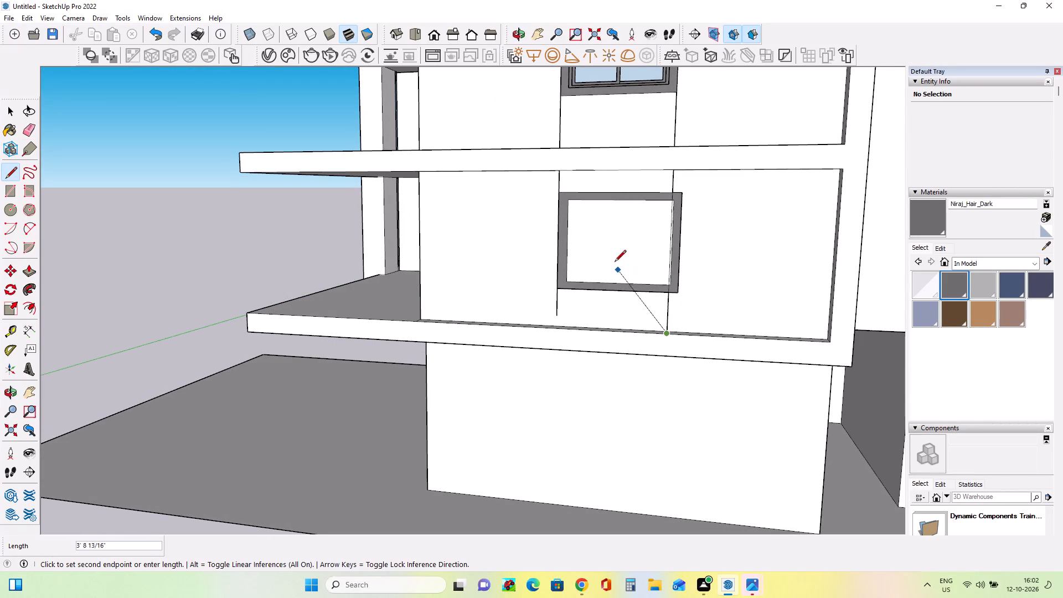
click(5, 114)
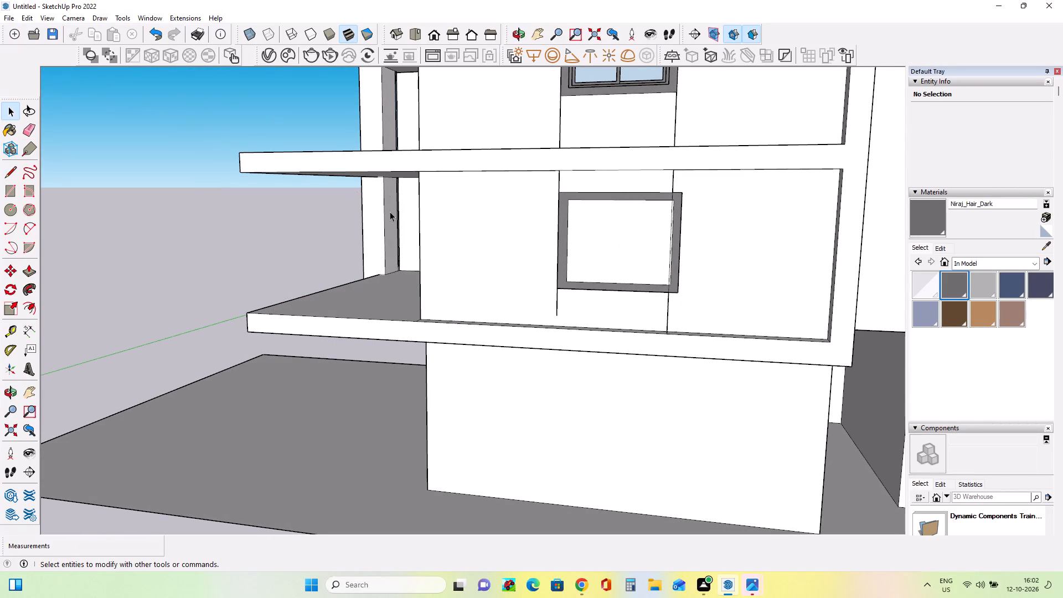
click(619, 249)
key(Delete)
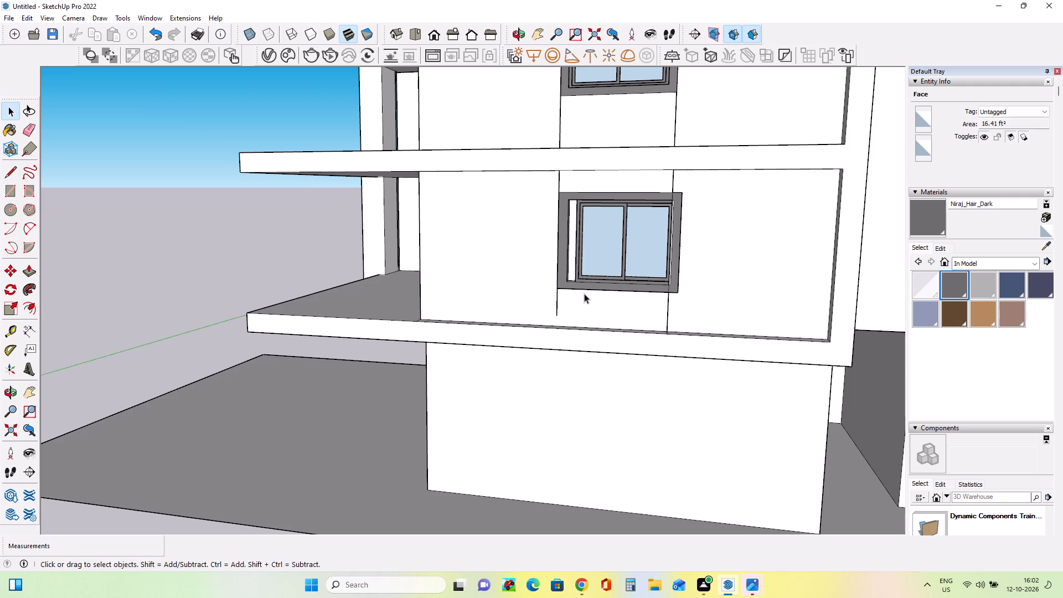
Move the lowest window's sliding frame component about 4 11/16" left so its lower front corner meets the trim opening's lower left corner.
middle_drag(674, 266, 690, 310)
scroll(665, 307, up, 7)
middle_drag(683, 313, 823, 295)
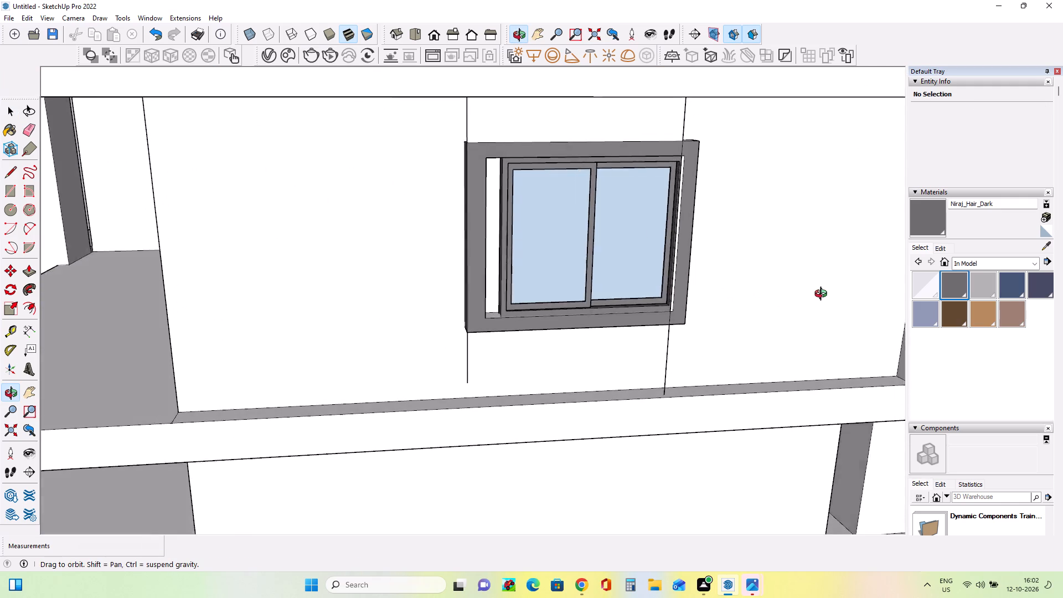
middle_drag(823, 295, 833, 288)
scroll(627, 292, up, 6)
middle_drag(637, 299, 714, 324)
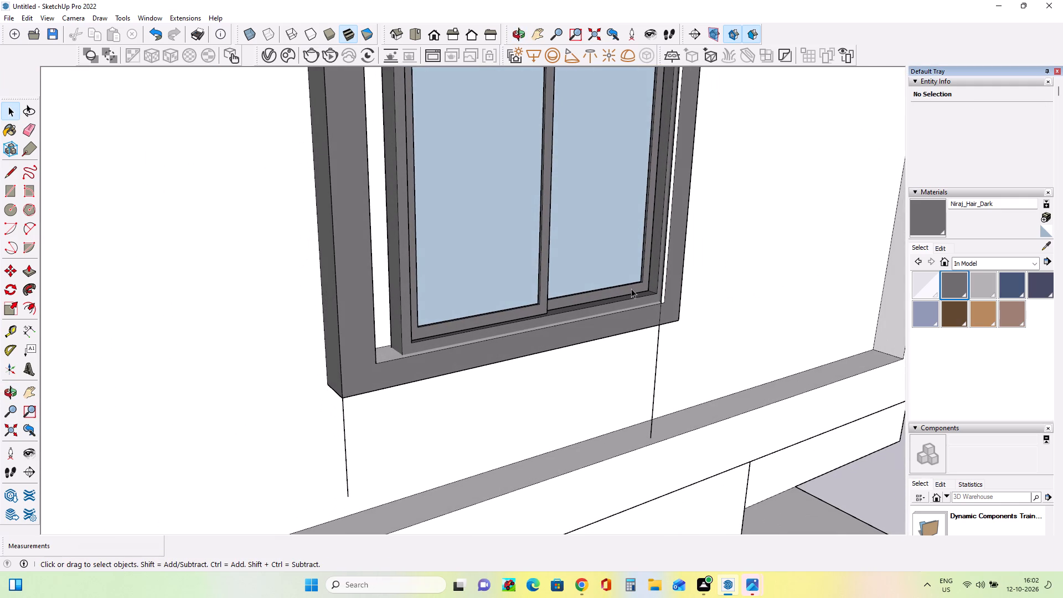
click(11, 281)
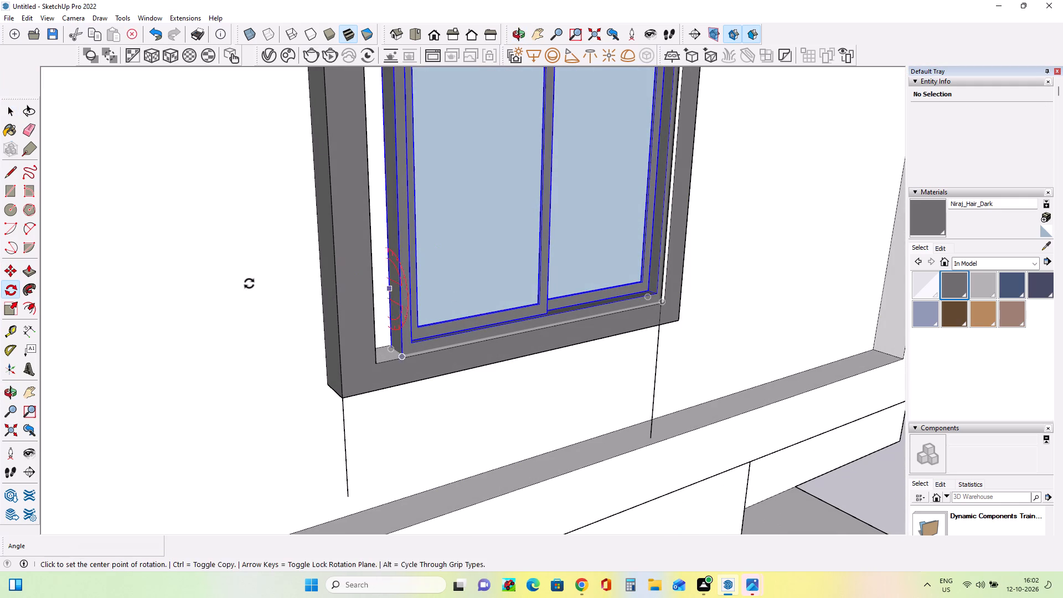
click(8, 271)
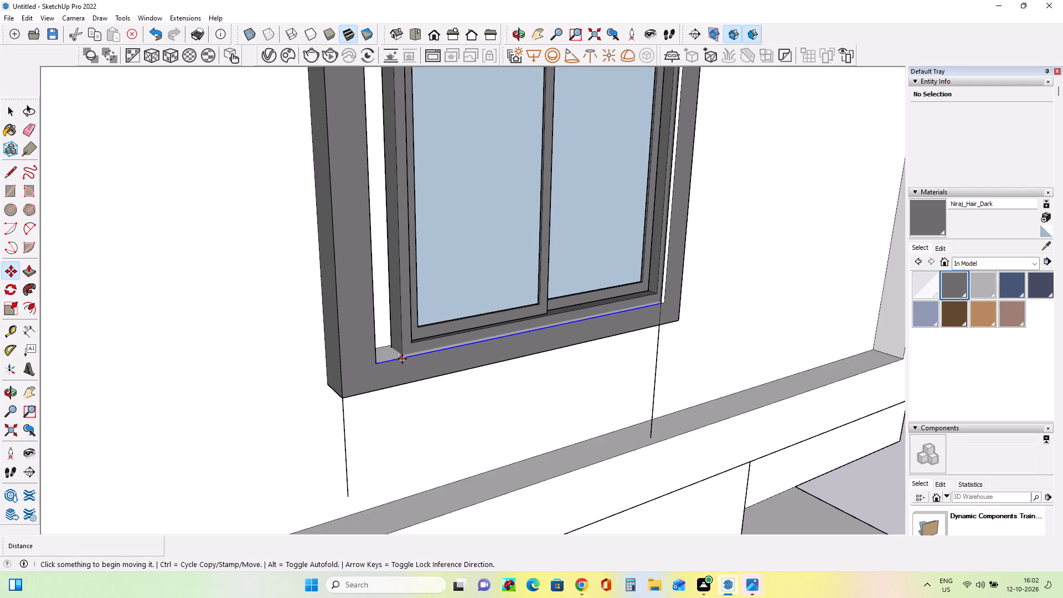
click(402, 359)
key(Escape)
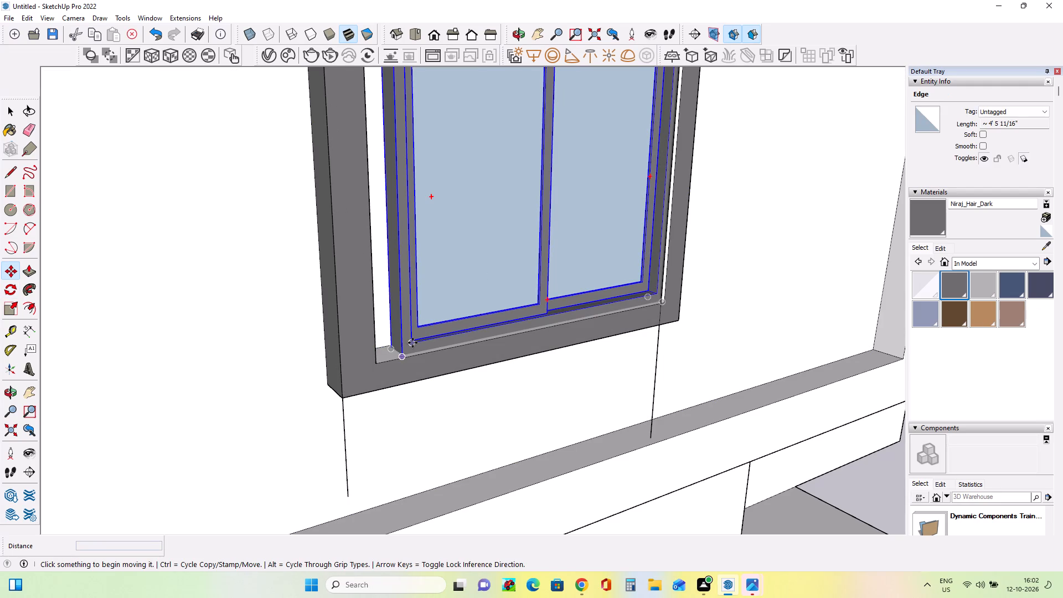
click(404, 350)
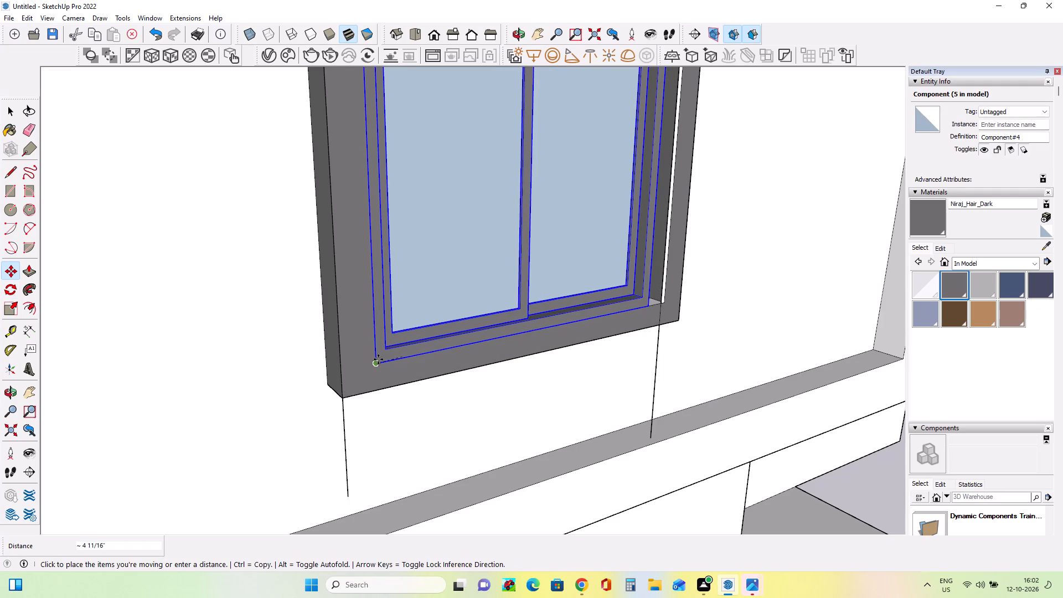
click(378, 359)
Push/Pull the lowest window trim's inner right reveal 3 9/16" inward toward the sliding window frame.
middle_drag(516, 349, 464, 348)
middle_drag(693, 241, 641, 254)
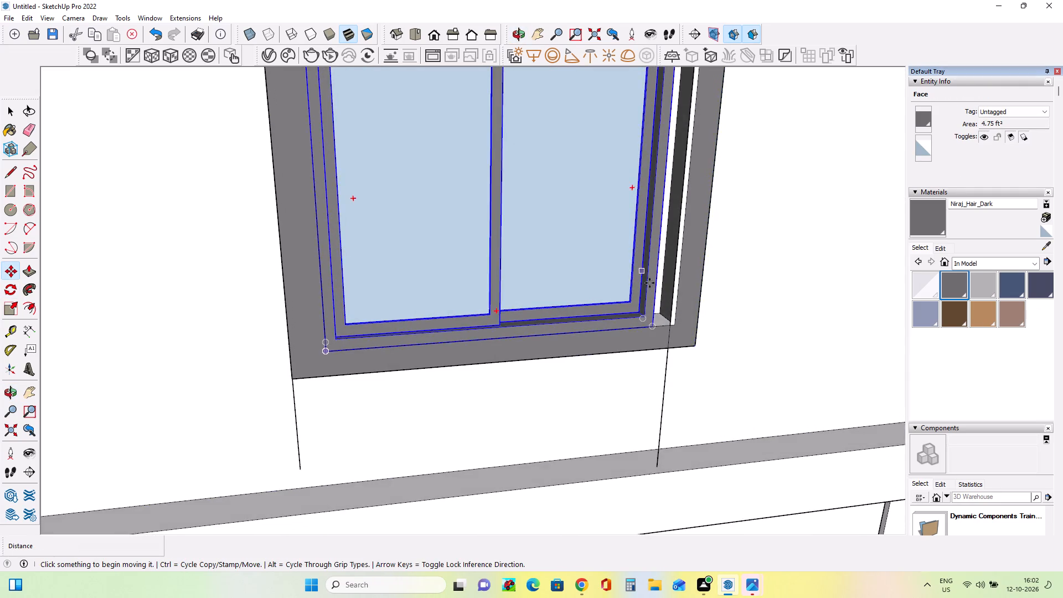
scroll(651, 284, up, 6)
middle_drag(677, 302, 658, 318)
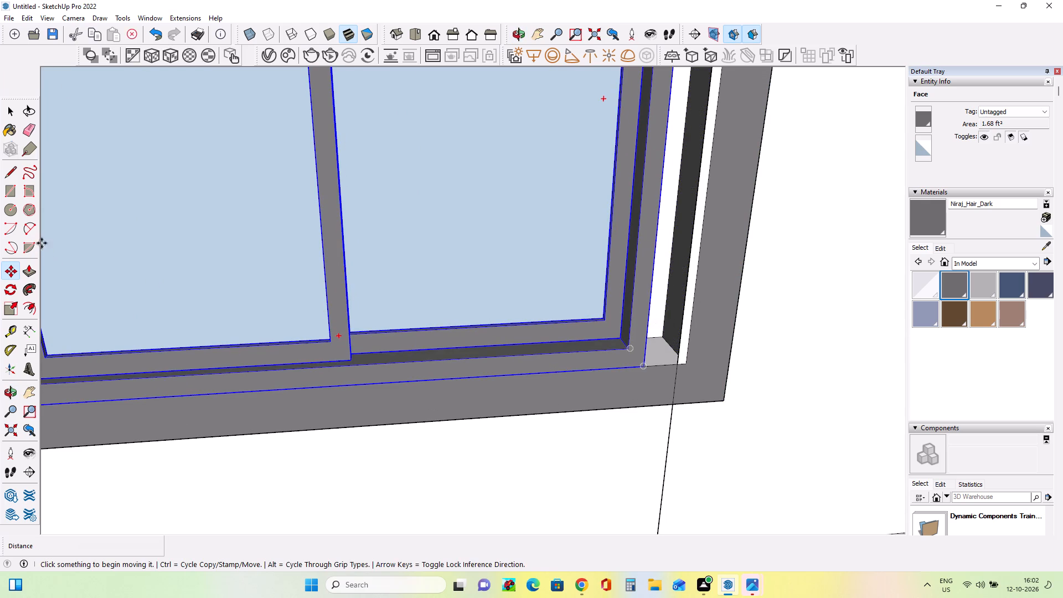
click(27, 270)
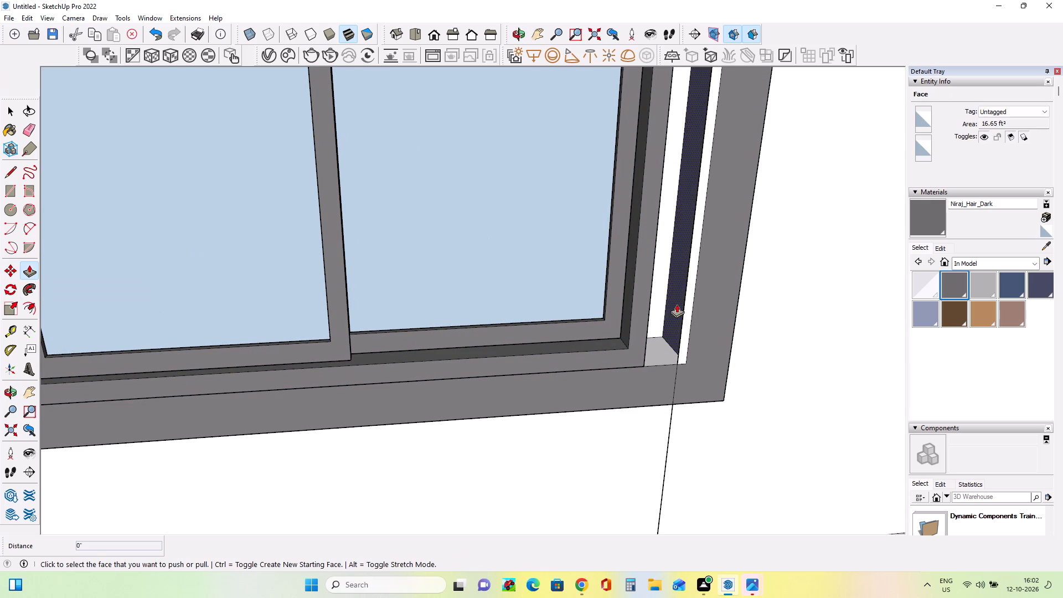
click(677, 304)
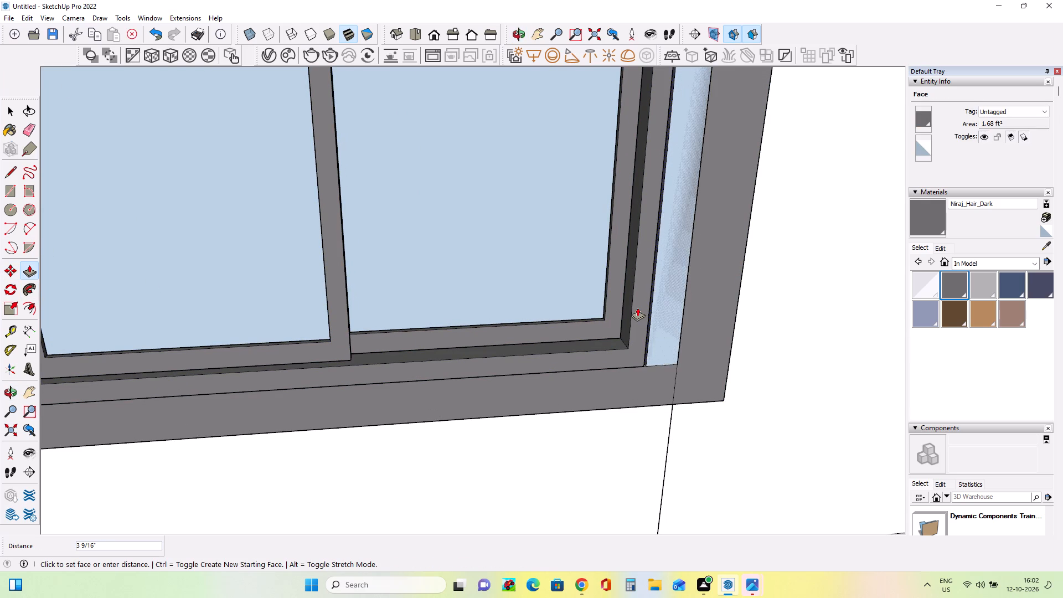
click(637, 307)
Push/Pull the inner right reveal a further 3/16" inward to close the remaining gap beside the window frame.
middle_drag(772, 297, 682, 292)
middle_drag(740, 296, 660, 295)
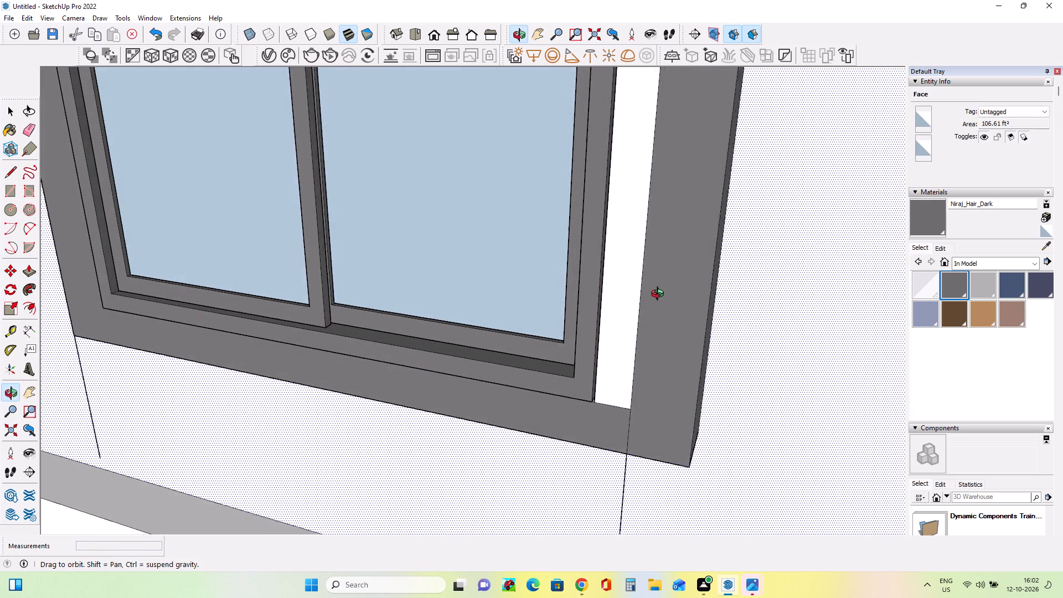
middle_drag(660, 295, 659, 293)
scroll(583, 355, up, 6)
middle_drag(584, 357, 782, 310)
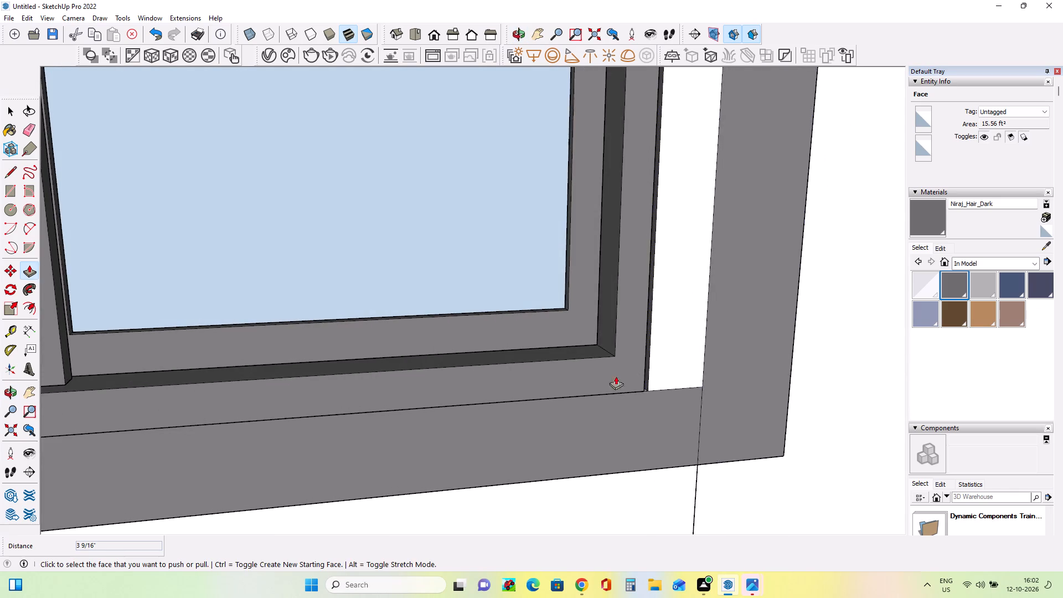
scroll(625, 376, up, 9)
click(651, 382)
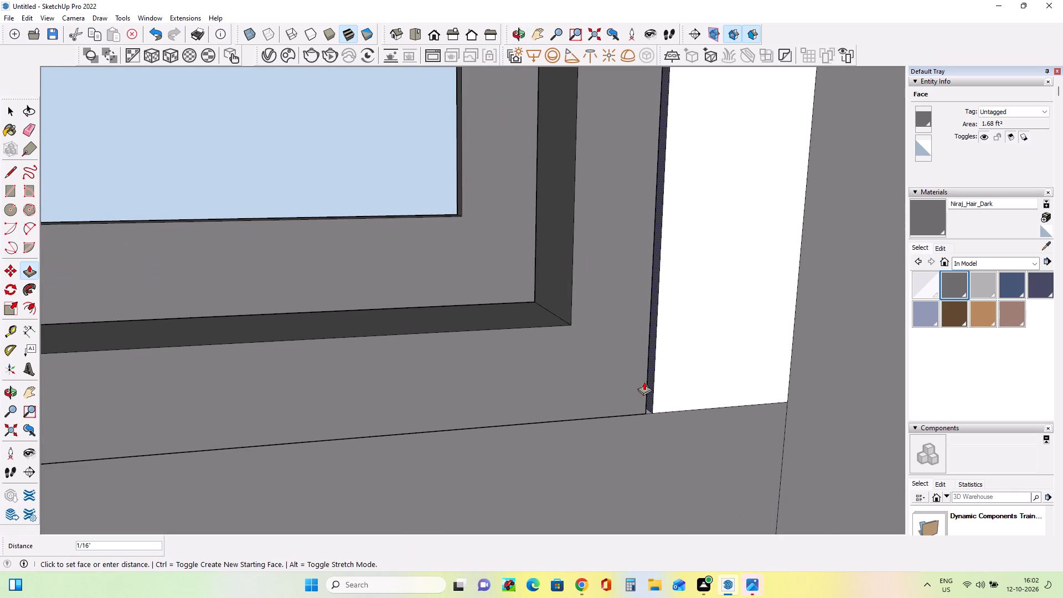
click(643, 382)
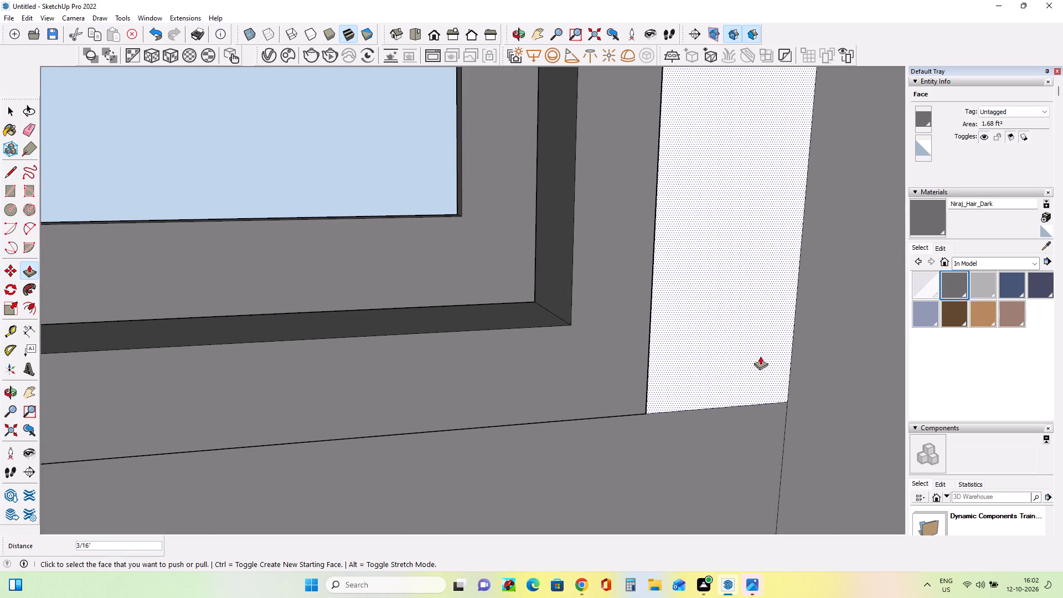
Push/Pull the lowest window trim's outer right face inward by 2 1/2" toward the right vertical alignment line.
middle_drag(760, 356, 503, 274)
scroll(487, 281, down, 13)
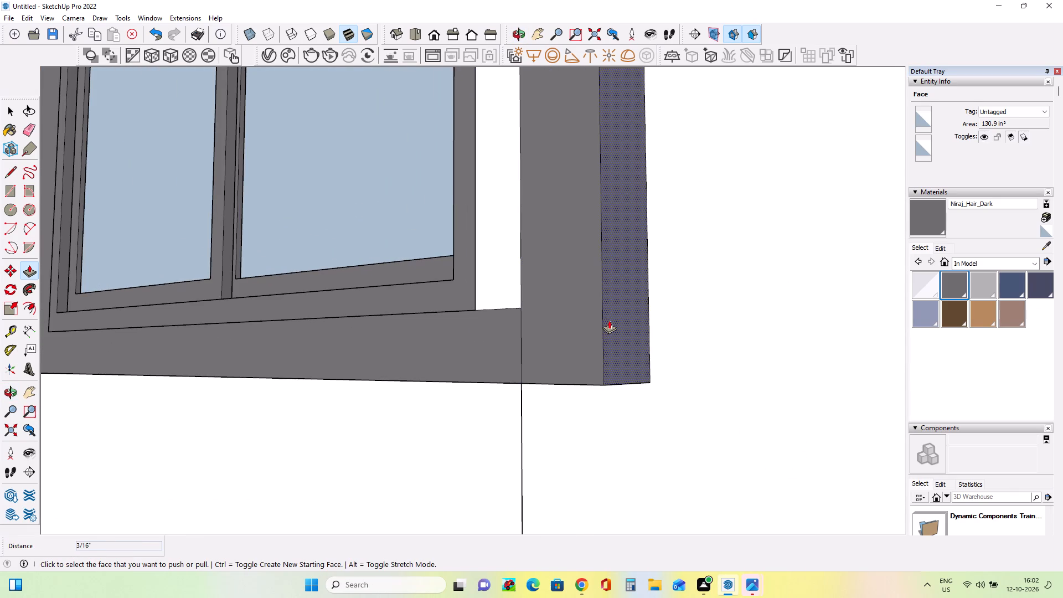
click(609, 320)
click(564, 318)
Paint the white front strip between the lowest window's frame and its right trim with Niraj_Hair_Dark.
scroll(631, 297, down, 9)
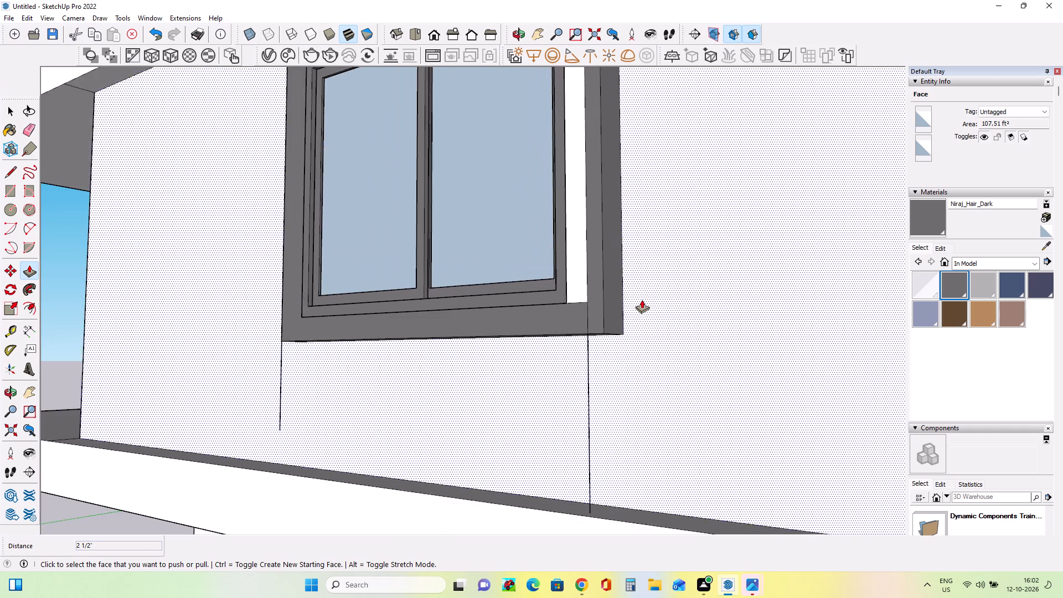
scroll(642, 300, down, 8)
middle_drag(609, 282, 768, 310)
scroll(768, 310, down, 1)
scroll(670, 280, up, 2)
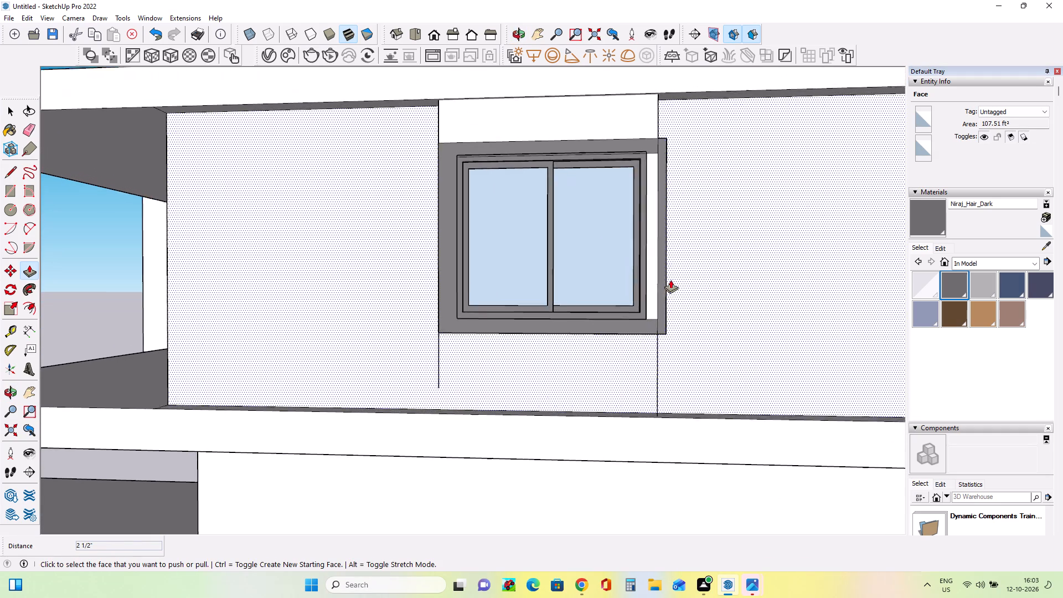
scroll(670, 280, up, 1)
click(959, 283)
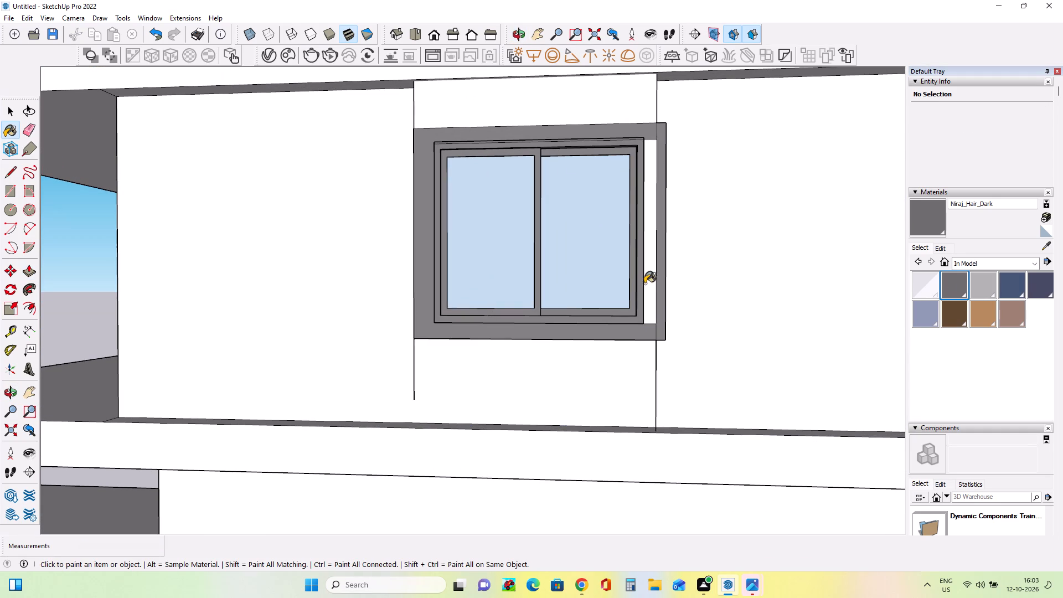
click(652, 290)
scroll(683, 220, up, 2)
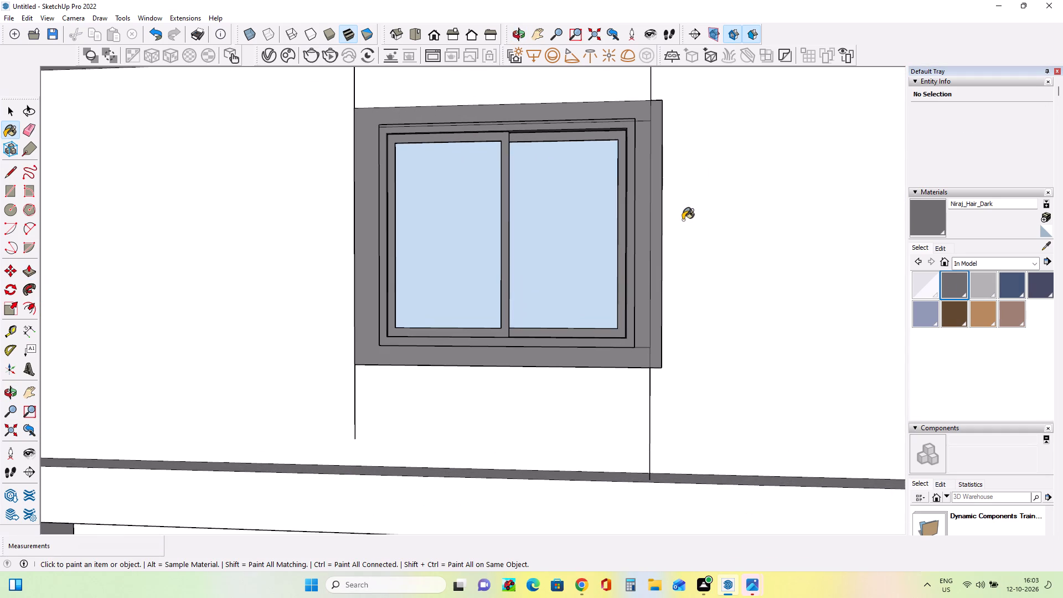
Erase the vertical alignment lines above and below the lowest window and the leftover edge segments on its right trim.
click(23, 124)
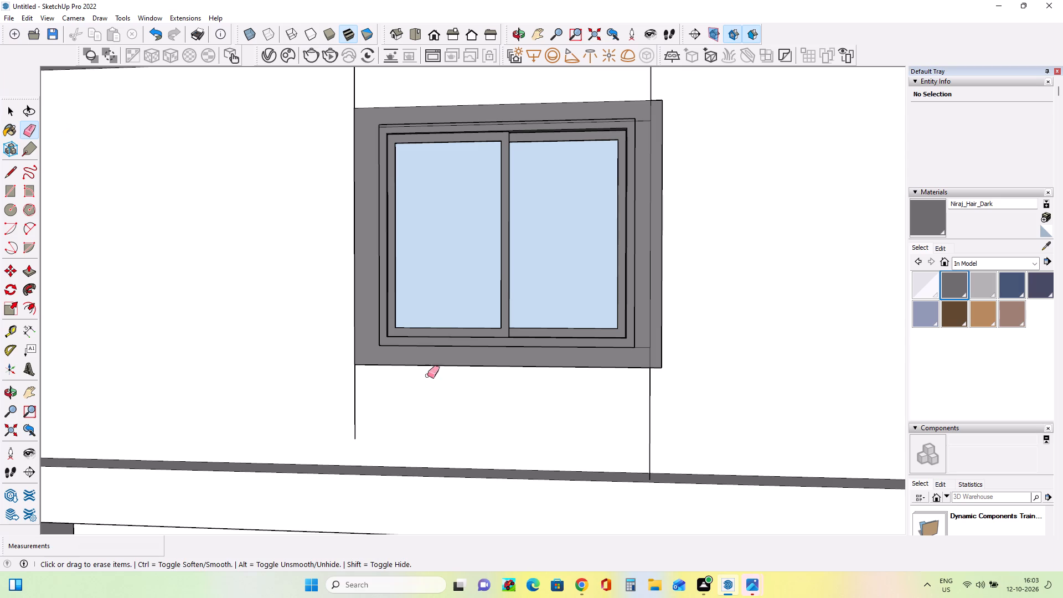
click(354, 415)
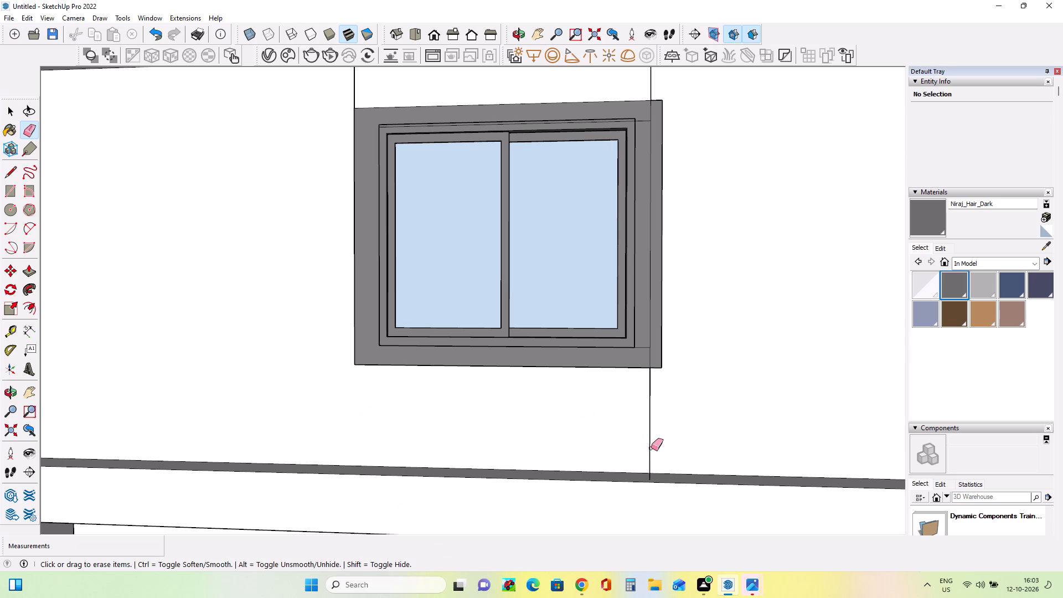
click(651, 448)
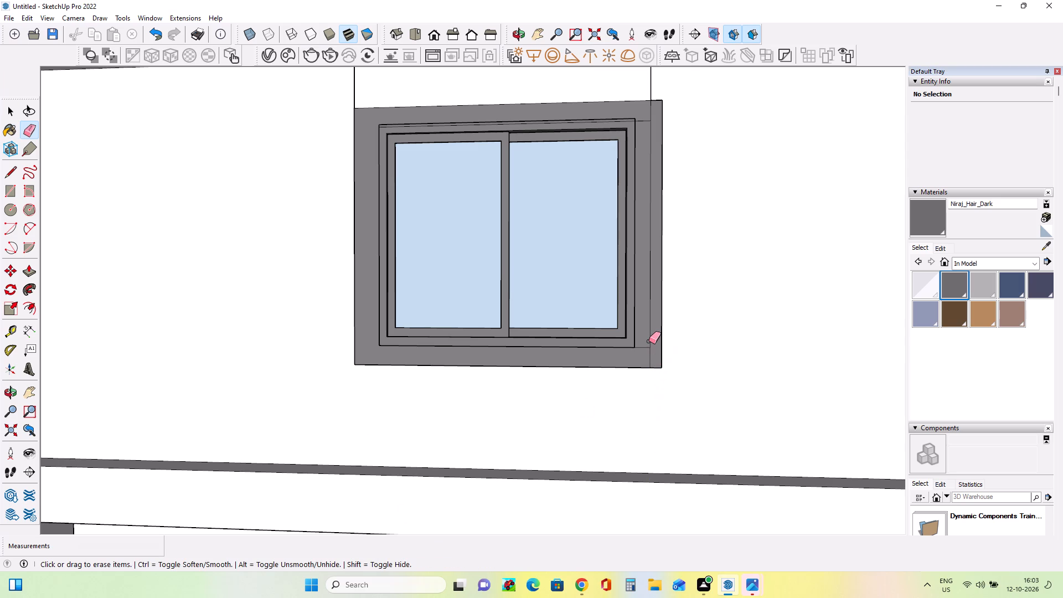
click(649, 341)
click(649, 353)
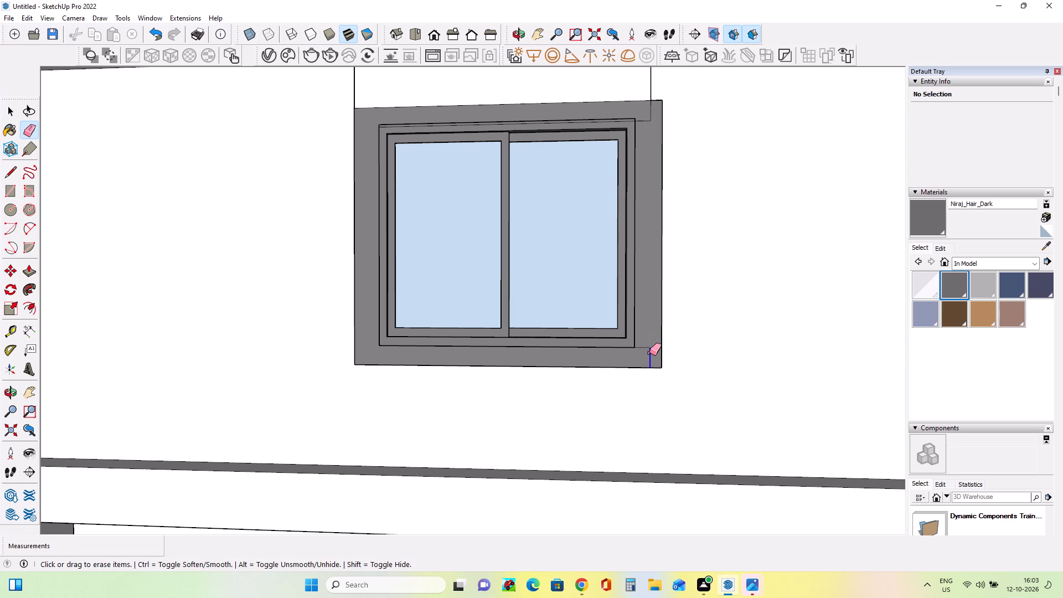
click(647, 347)
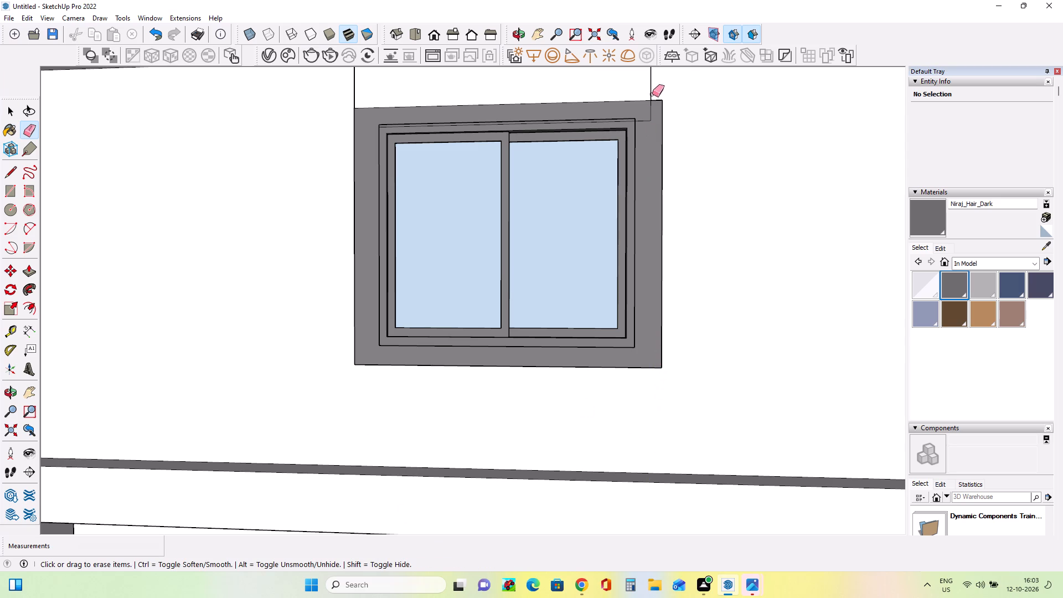
click(652, 94)
click(649, 117)
click(649, 120)
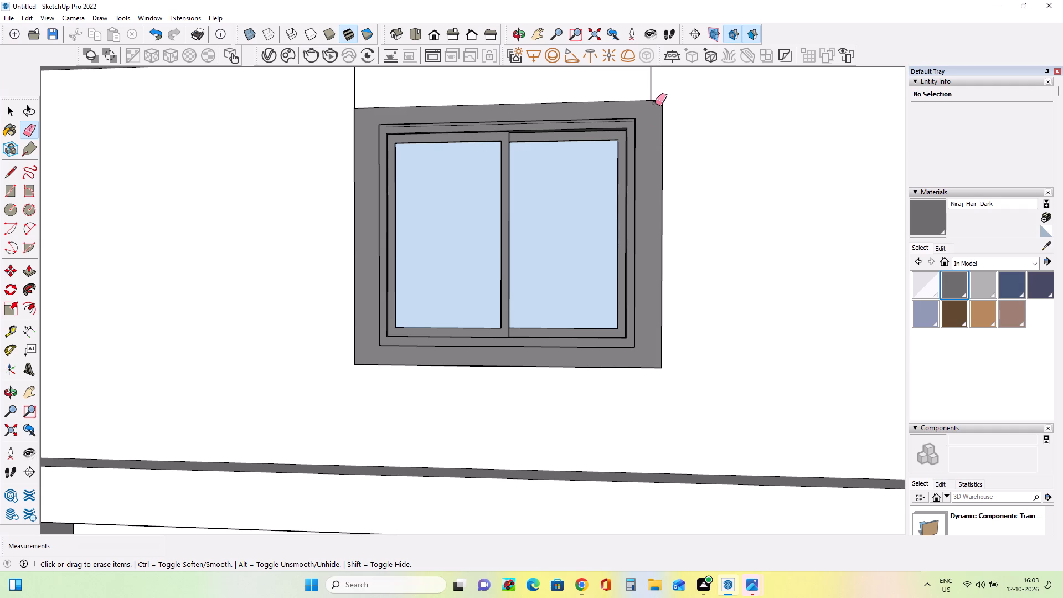
click(651, 95)
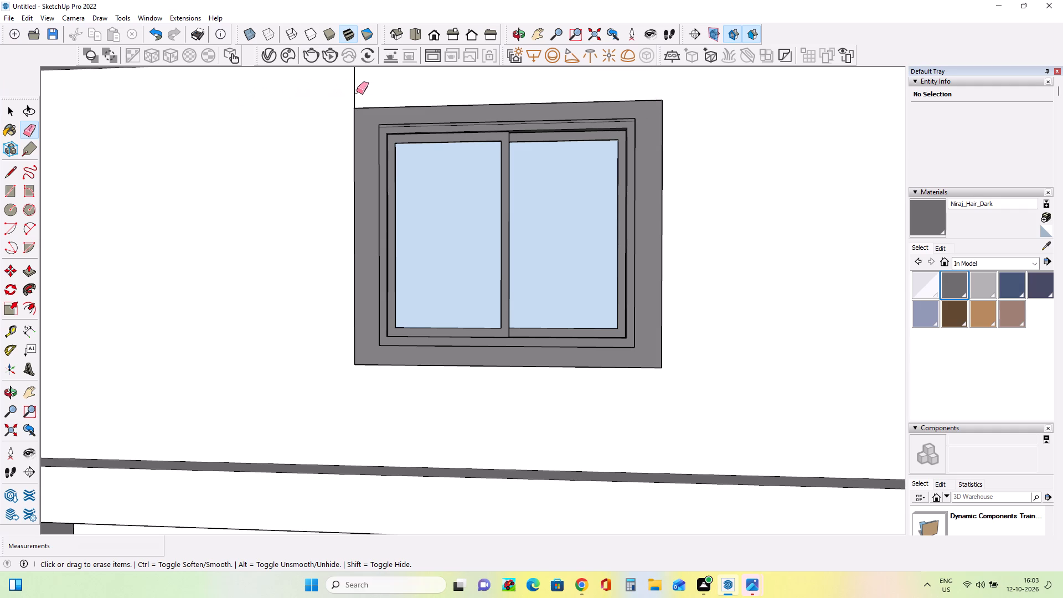
click(354, 91)
Examine the column of dark-trimmed windows across all floors of the facade for consistent placement.
scroll(424, 192, down, 9)
scroll(426, 200, up, 1)
scroll(426, 200, down, 3)
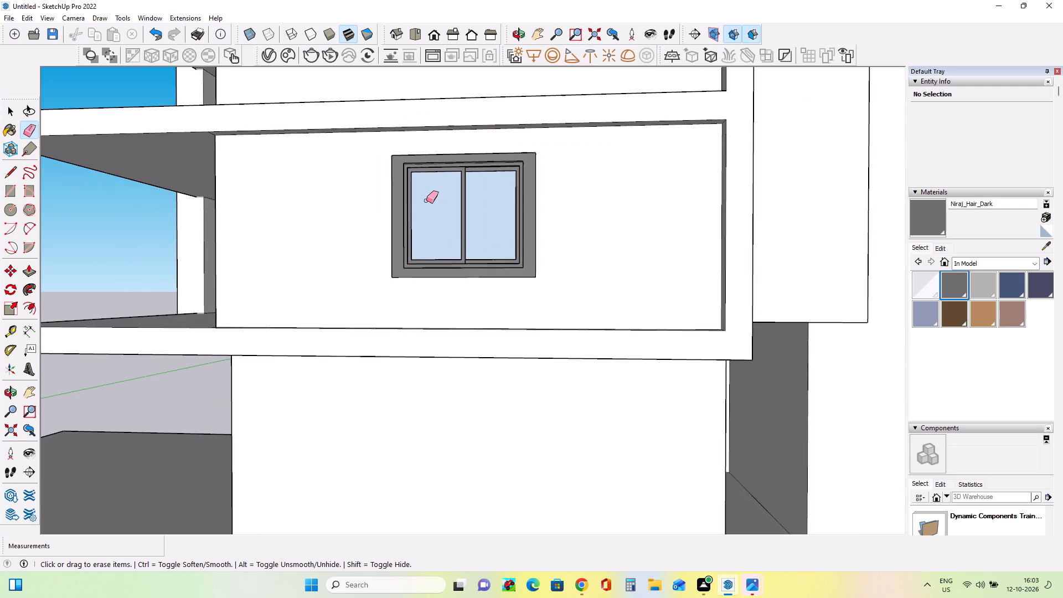
scroll(426, 200, down, 13)
middle_drag(454, 224, 464, 251)
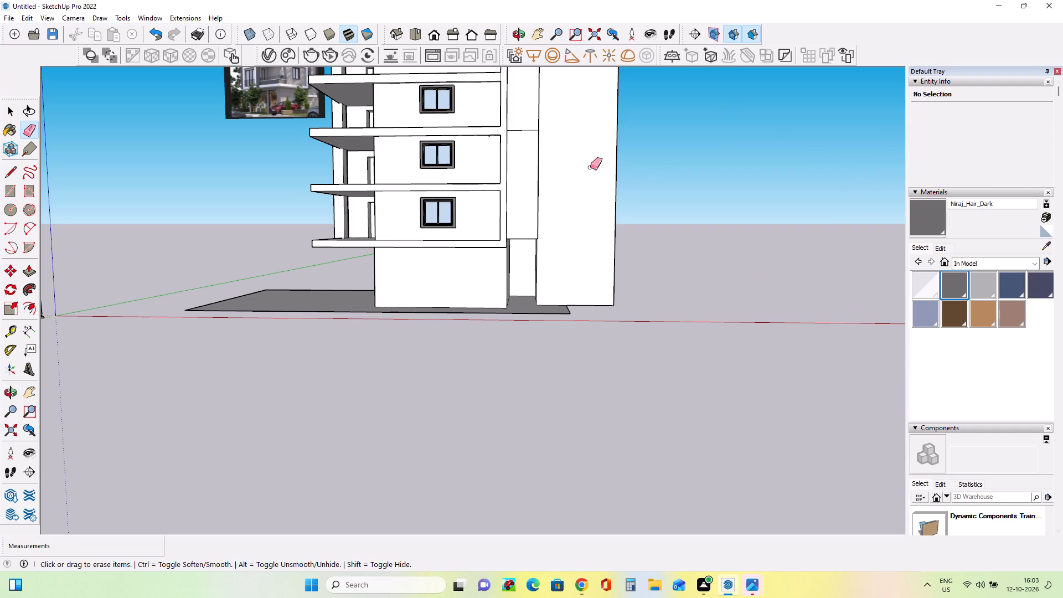
scroll(444, 172, up, 12)
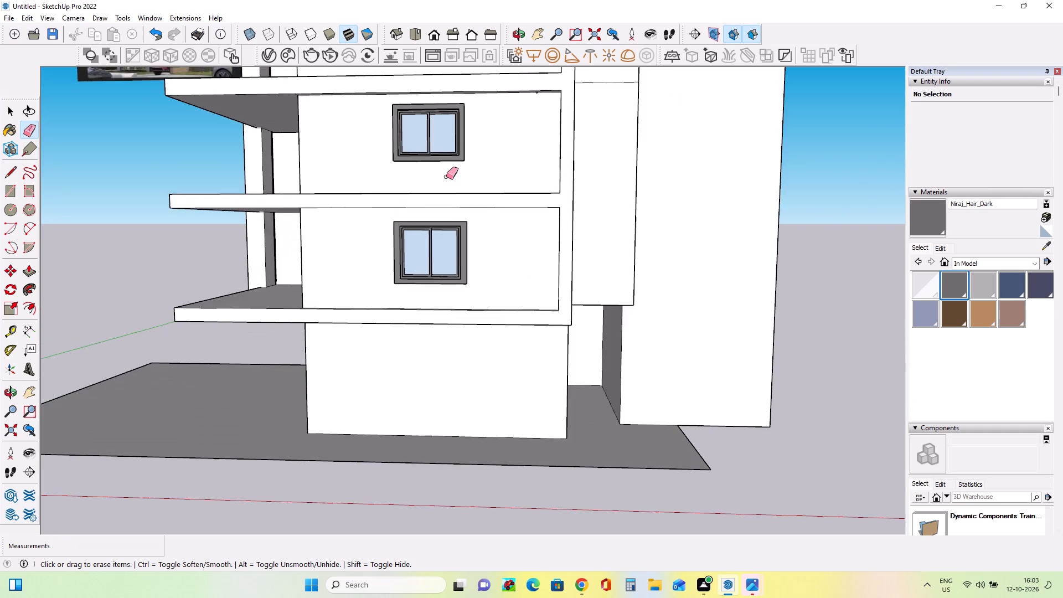
scroll(446, 177, up, 8)
middle_drag(446, 177, 450, 204)
scroll(450, 204, down, 11)
scroll(450, 204, down, 17)
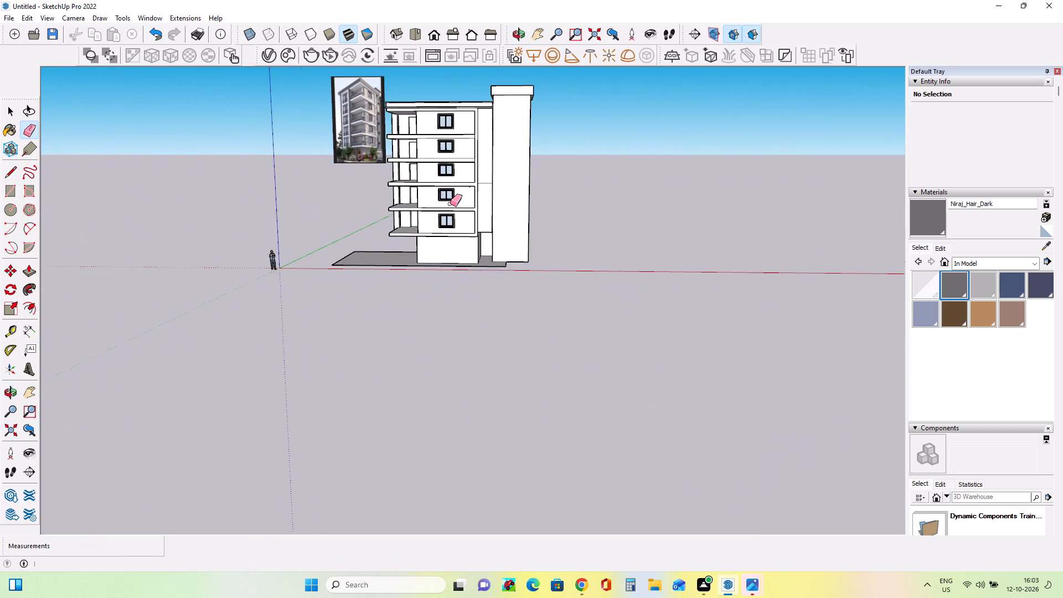
scroll(444, 136, up, 15)
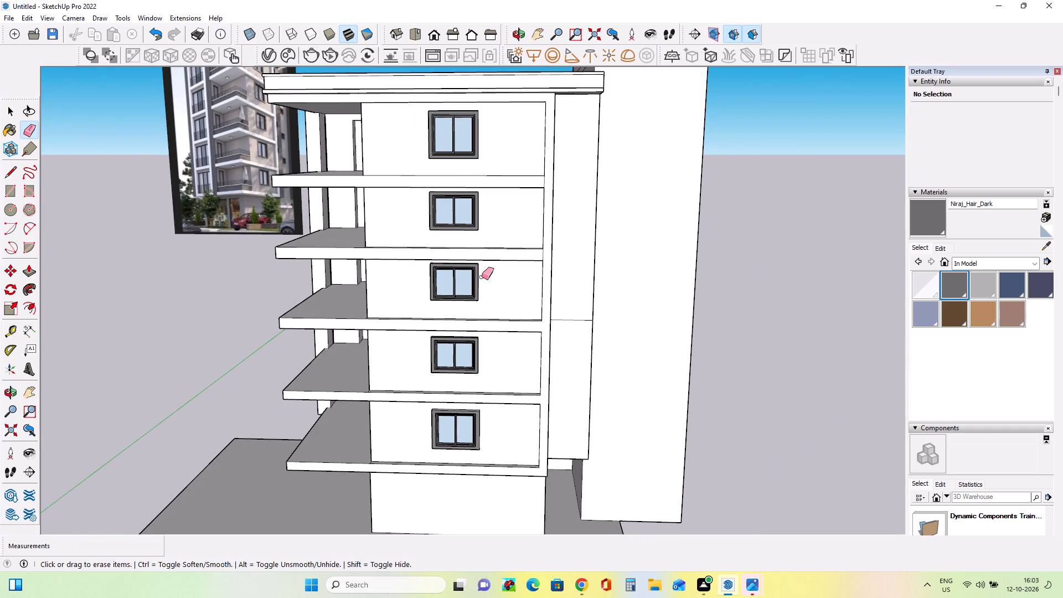
Compare the building's balcony corner with the balconies in the reference photo.
click(25, 395)
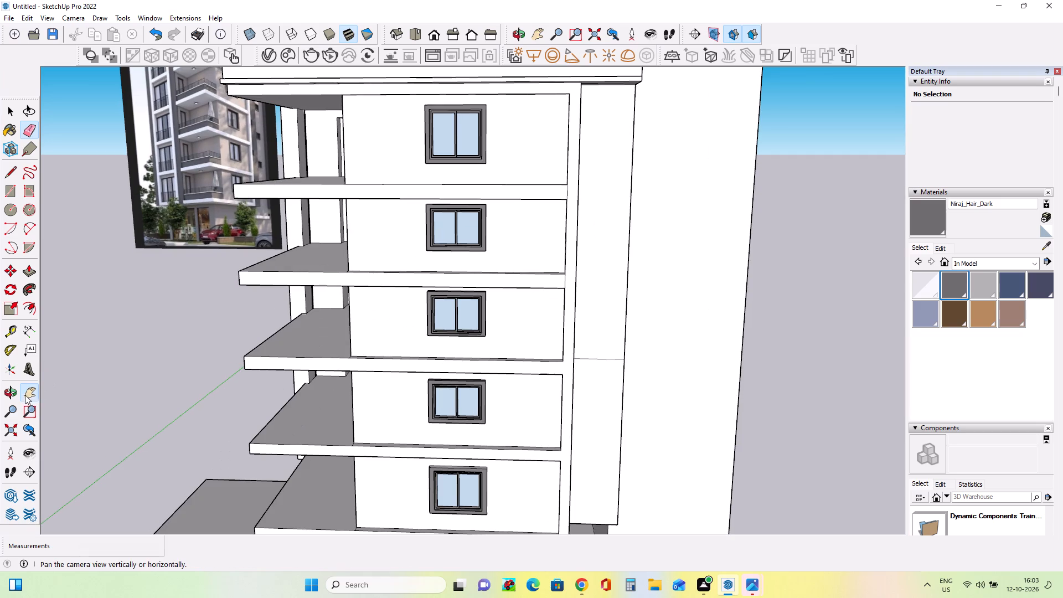
drag(429, 376, 465, 292)
scroll(466, 299, down, 8)
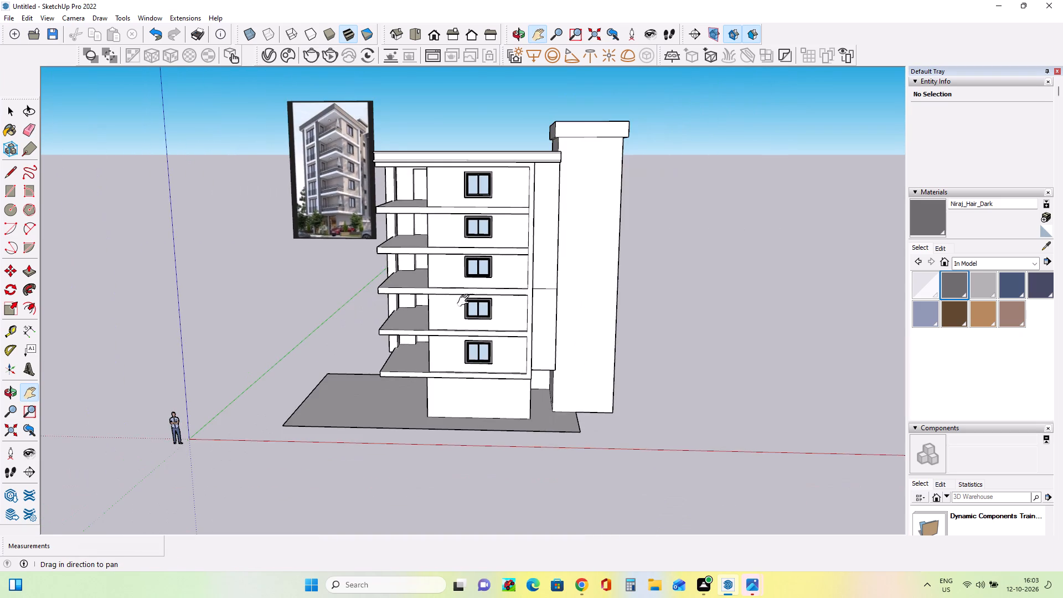
middle_drag(473, 298, 548, 249)
scroll(475, 260, up, 4)
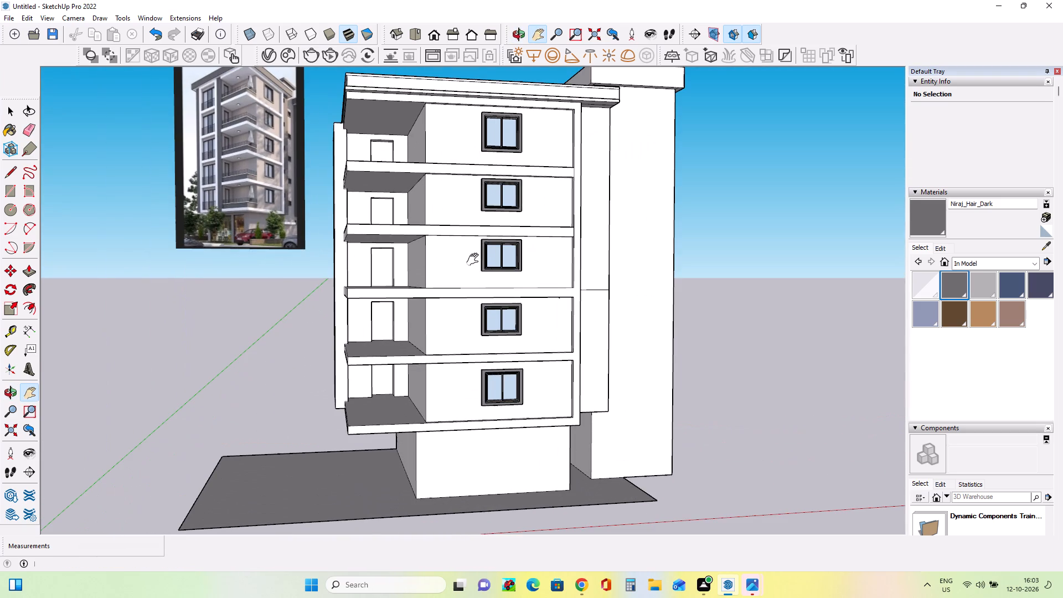
scroll(475, 260, up, 2)
middle_drag(475, 260, 622, 254)
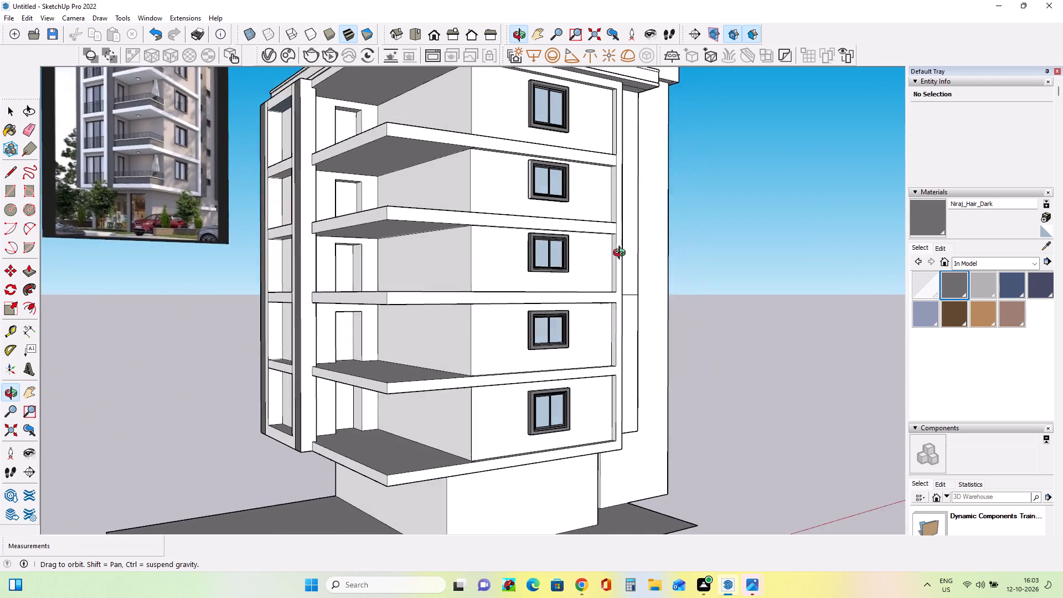
middle_drag(622, 254, 636, 263)
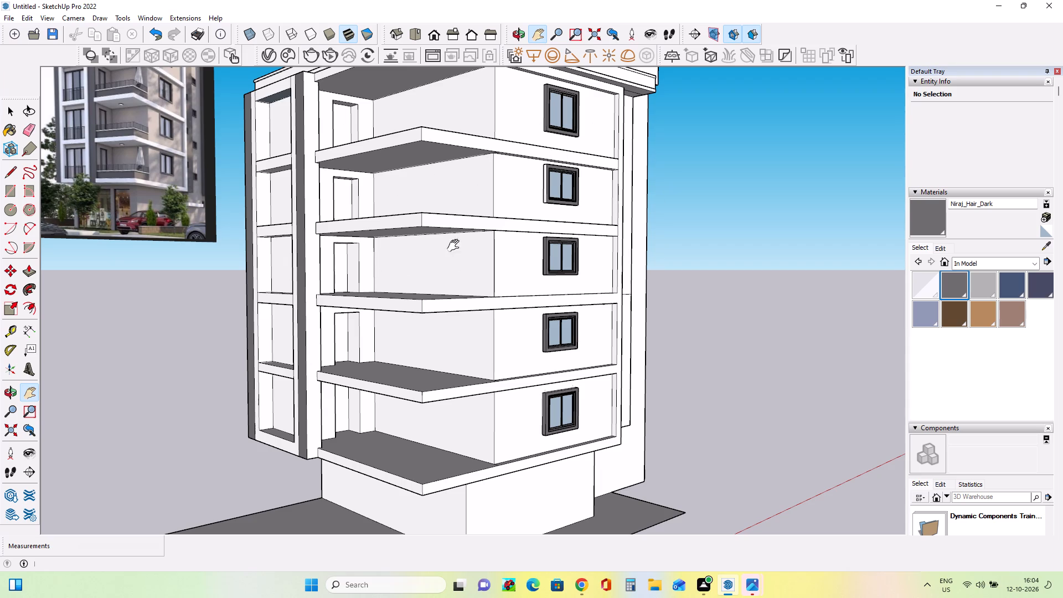
middle_drag(584, 240, 597, 265)
scroll(600, 270, down, 3)
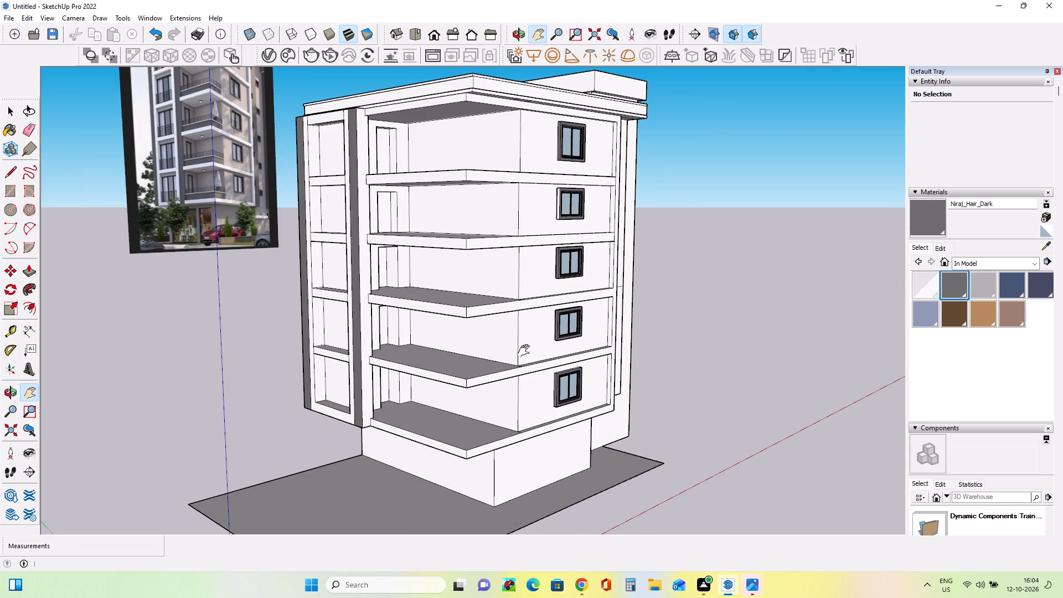
middle_drag(523, 349, 540, 317)
scroll(221, 214, up, 13)
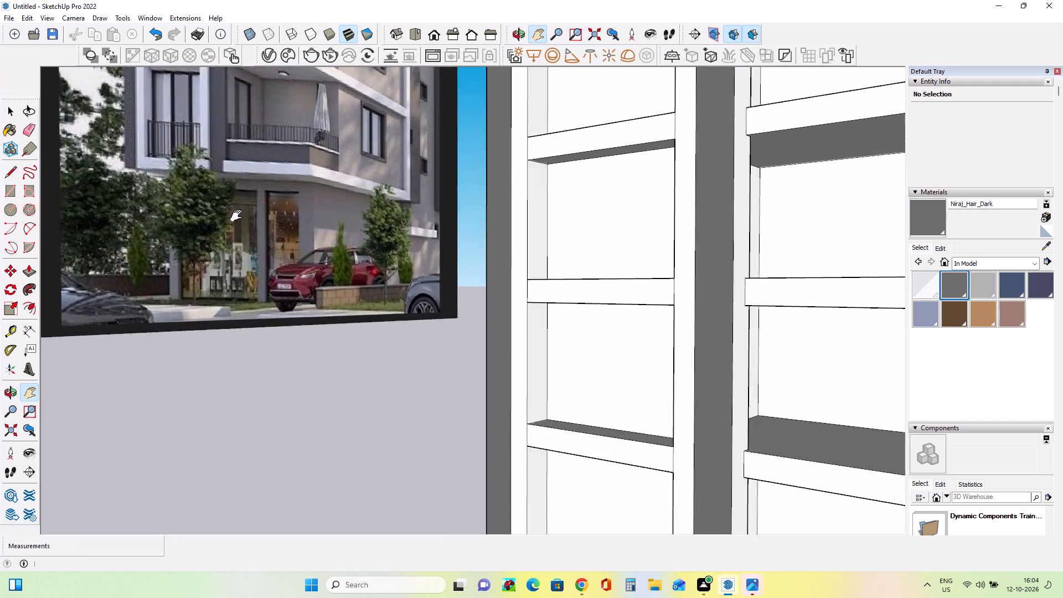
scroll(239, 216, up, 1)
middle_drag(239, 216, 162, 216)
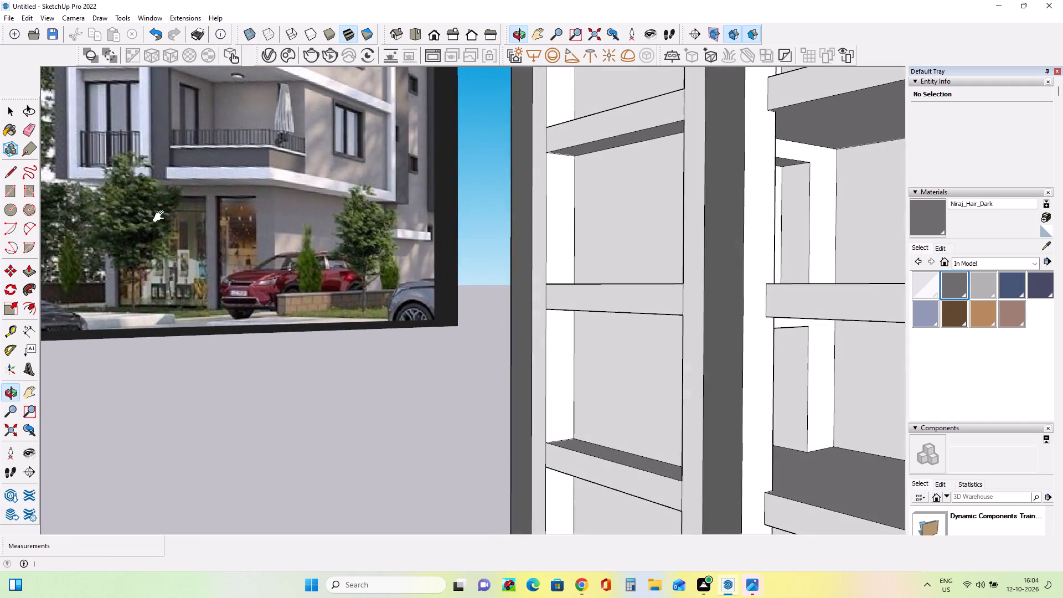
scroll(174, 222, down, 13)
middle_drag(391, 303, 422, 421)
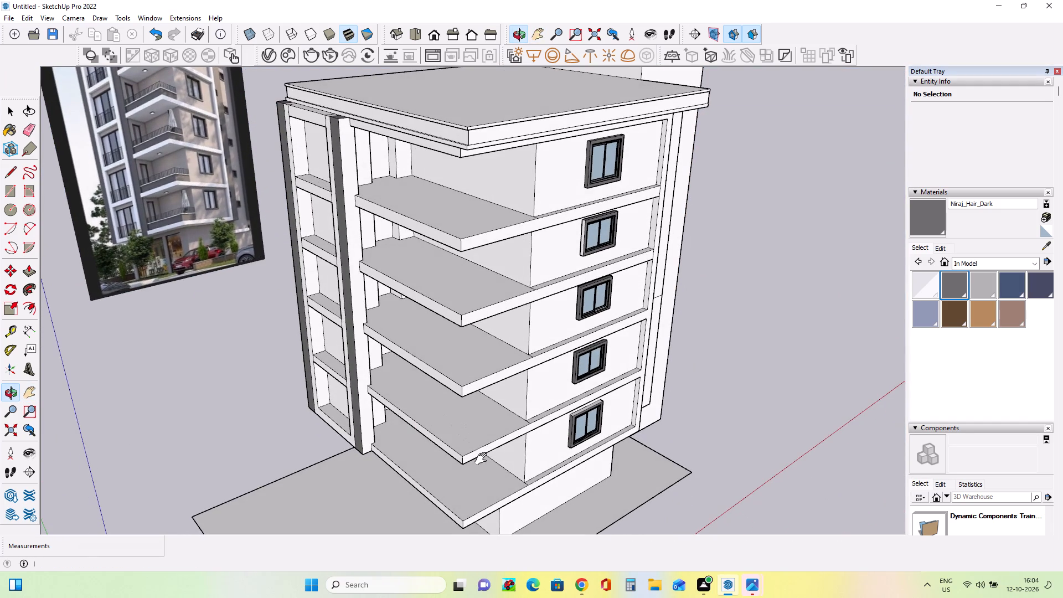
middle_drag(495, 485, 489, 463)
Draw a rectangle about 8' 6 13/16" by 7 7/8" on the lowest balcony floor, starting from the wall corner along the window-side slab edge.
click(11, 190)
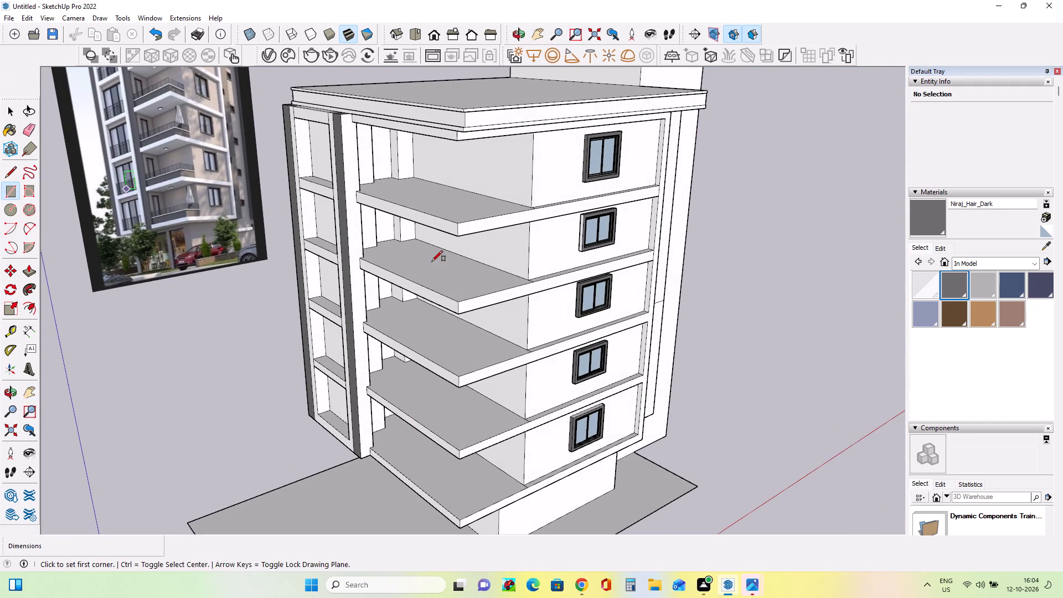
scroll(528, 489, up, 3)
click(524, 481)
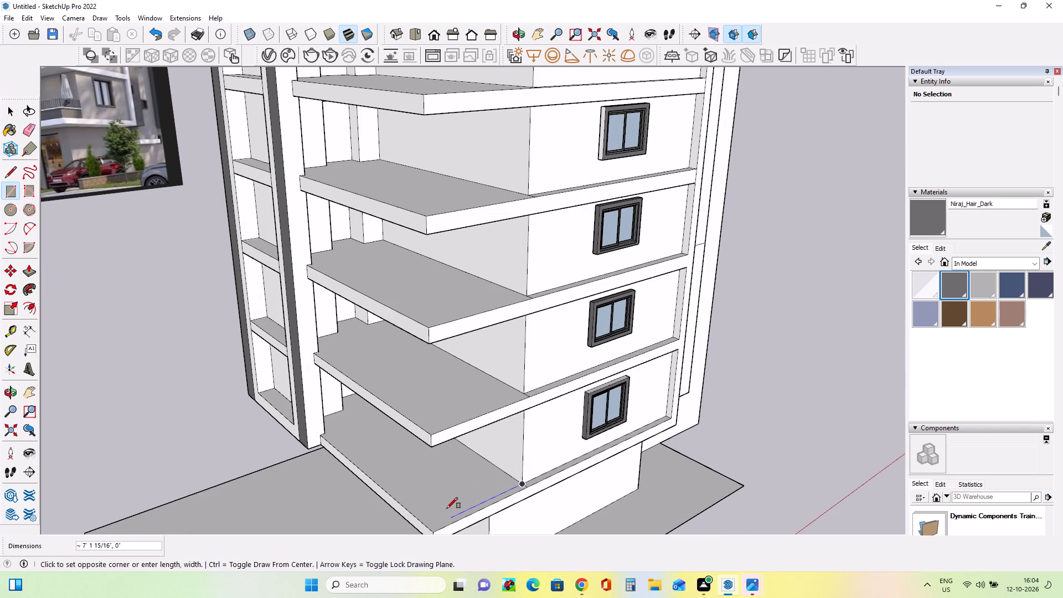
scroll(447, 508, down, 3)
scroll(436, 517, up, 9)
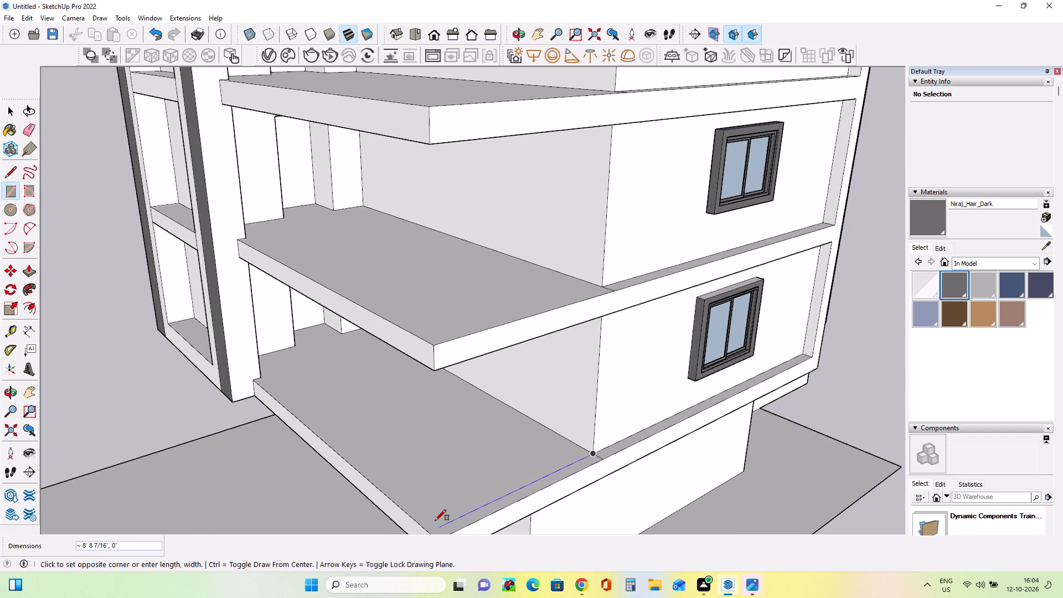
click(435, 523)
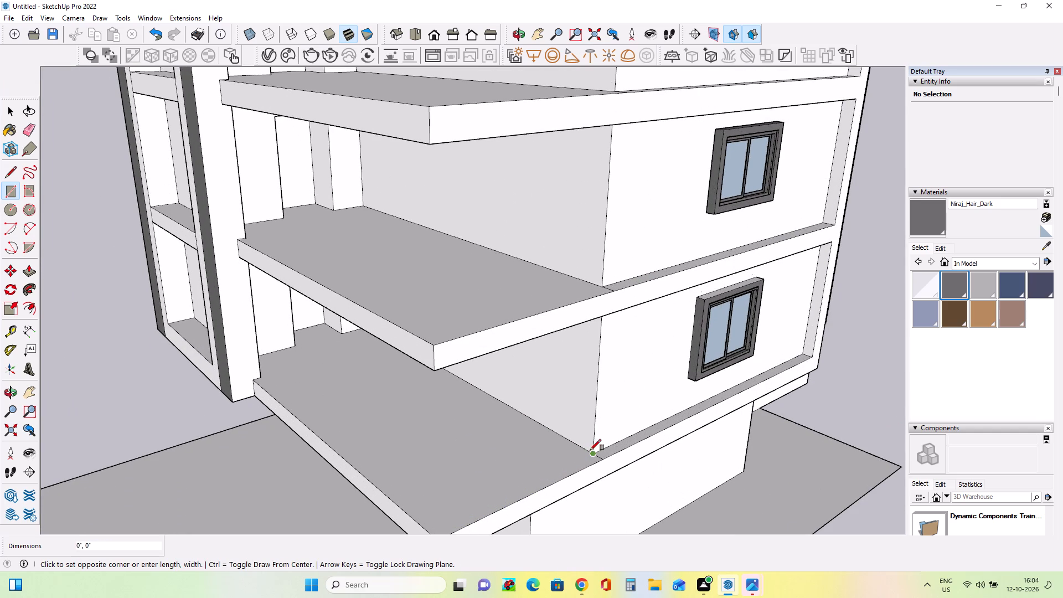
click(441, 523)
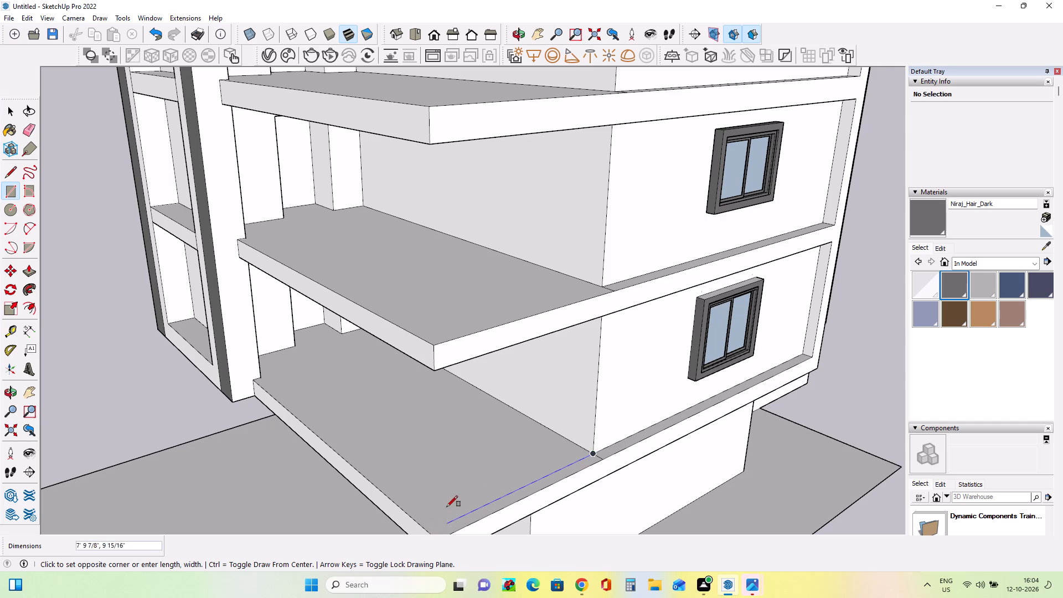
middle_drag(428, 512, 412, 491)
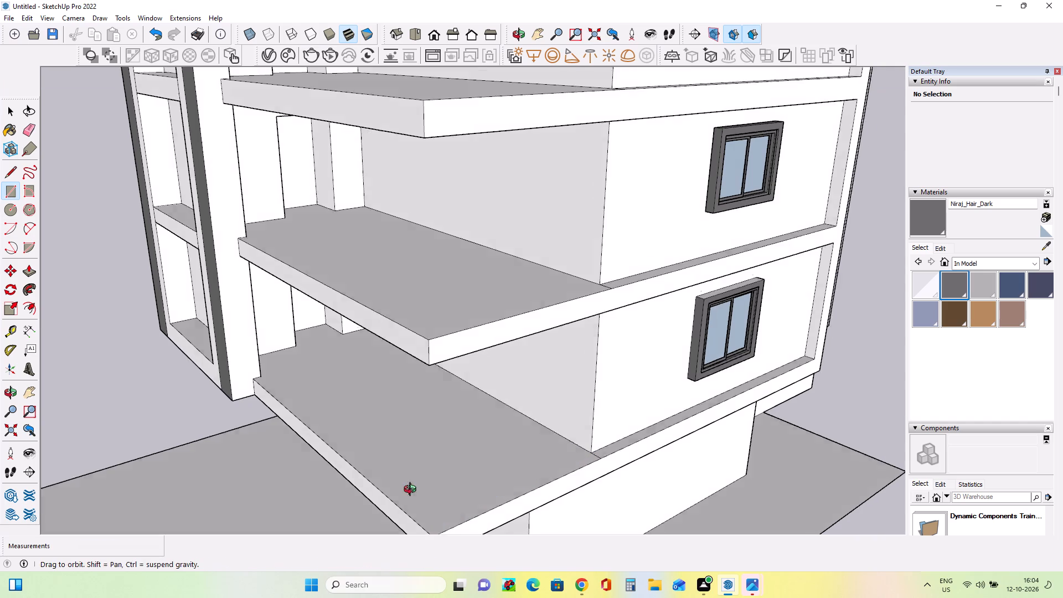
middle_drag(412, 491, 345, 386)
middle_drag(339, 408, 297, 511)
scroll(313, 462, up, 3)
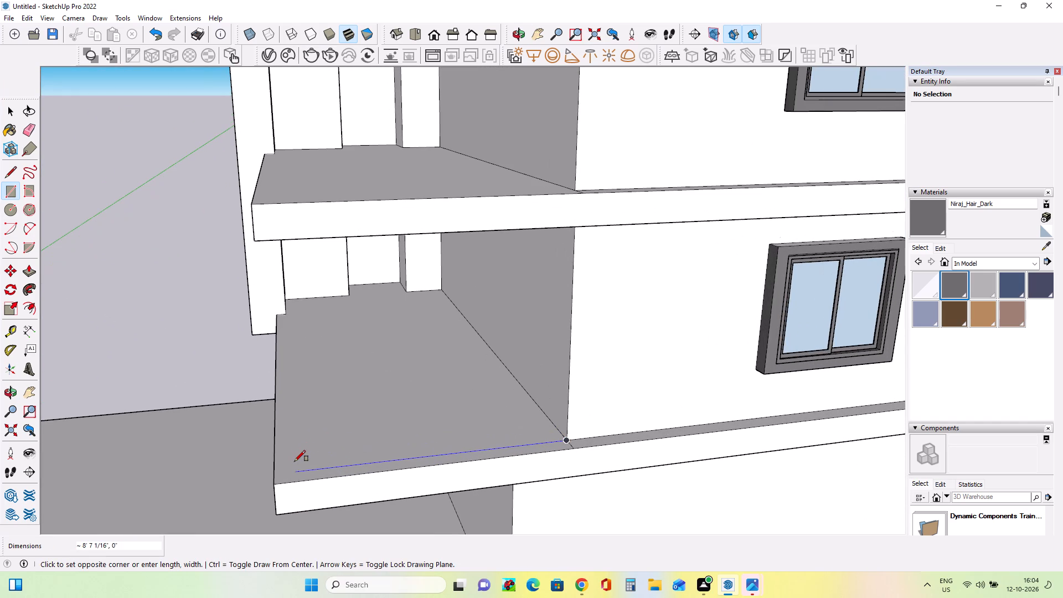
scroll(295, 460, up, 3)
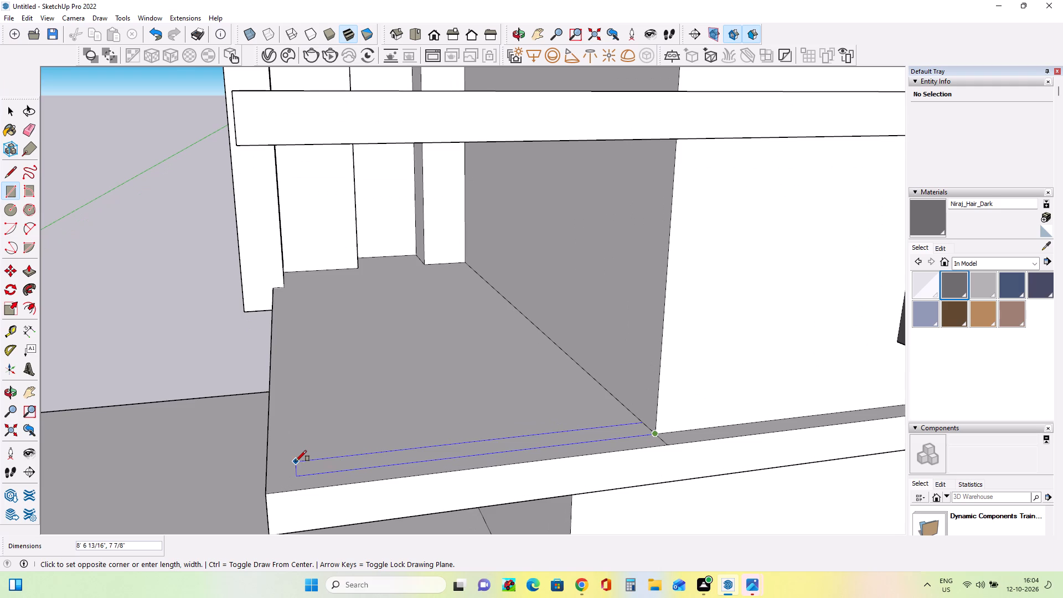
click(296, 462)
Push/Pull the balcony floor strip up 2' 4 5/16" to form a parapet wall.
middle_drag(456, 472, 643, 491)
click(25, 267)
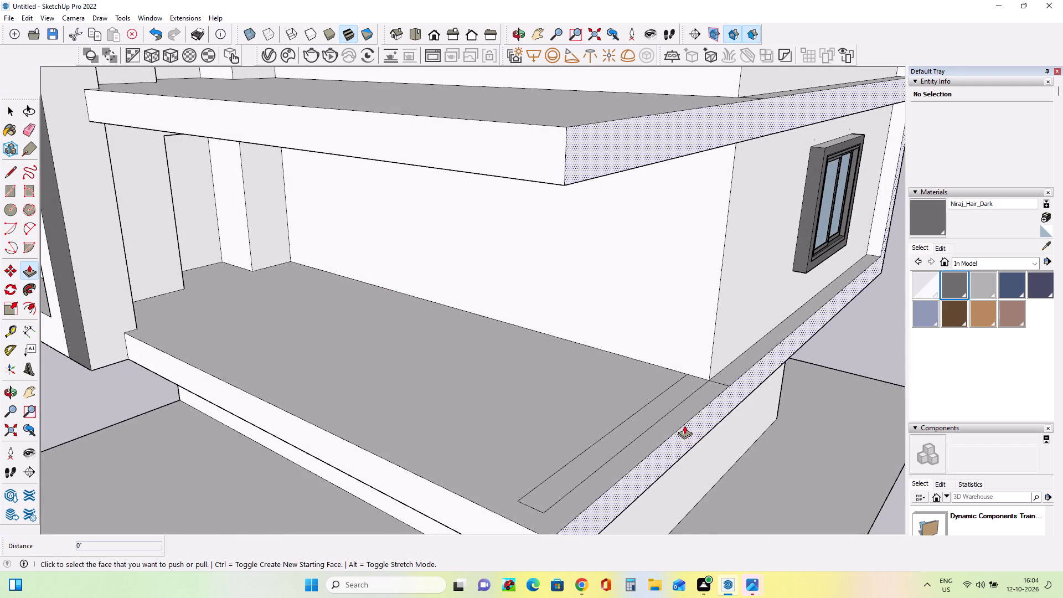
click(654, 408)
click(655, 326)
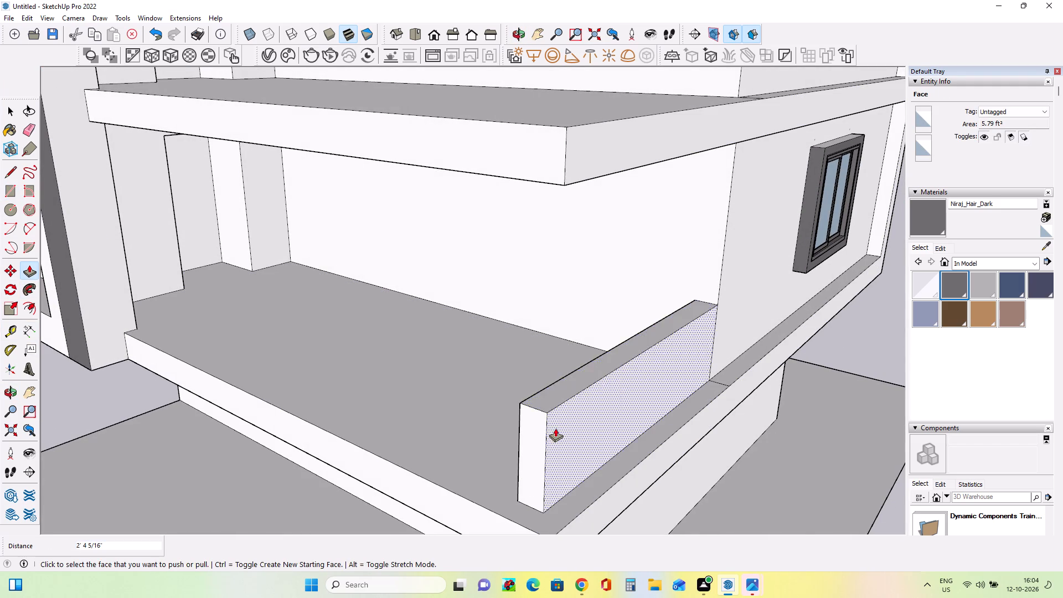
Push/Pull the parapet's balcony-side face 5 3/8" toward its outer side to thin the wall.
middle_drag(555, 428, 876, 451)
click(751, 354)
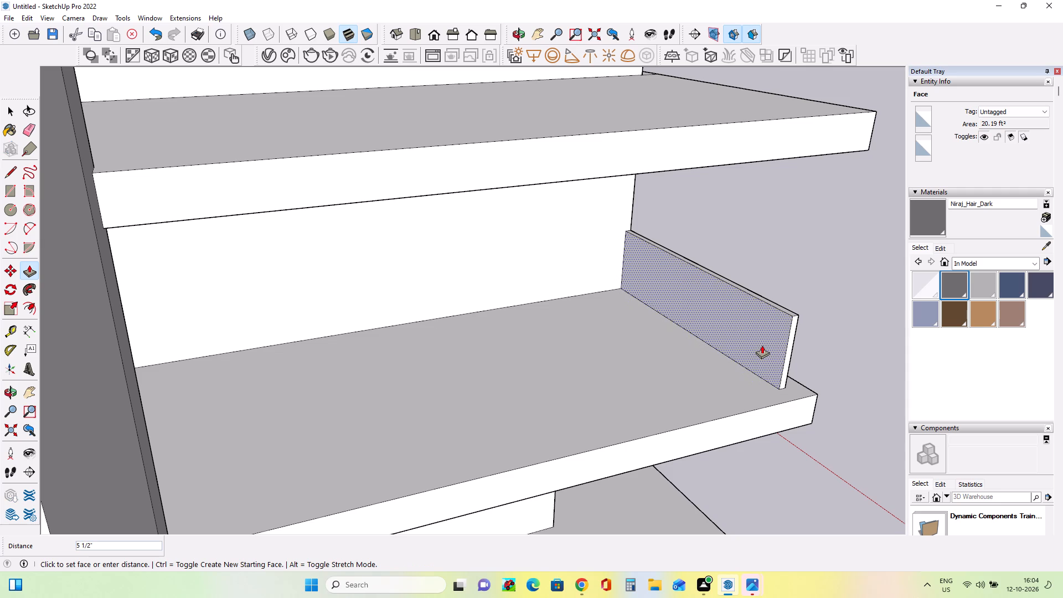
click(762, 346)
Push/Pull the top face of the lowest balcony's parapet up a further 4 1/16".
middle_drag(832, 404, 522, 434)
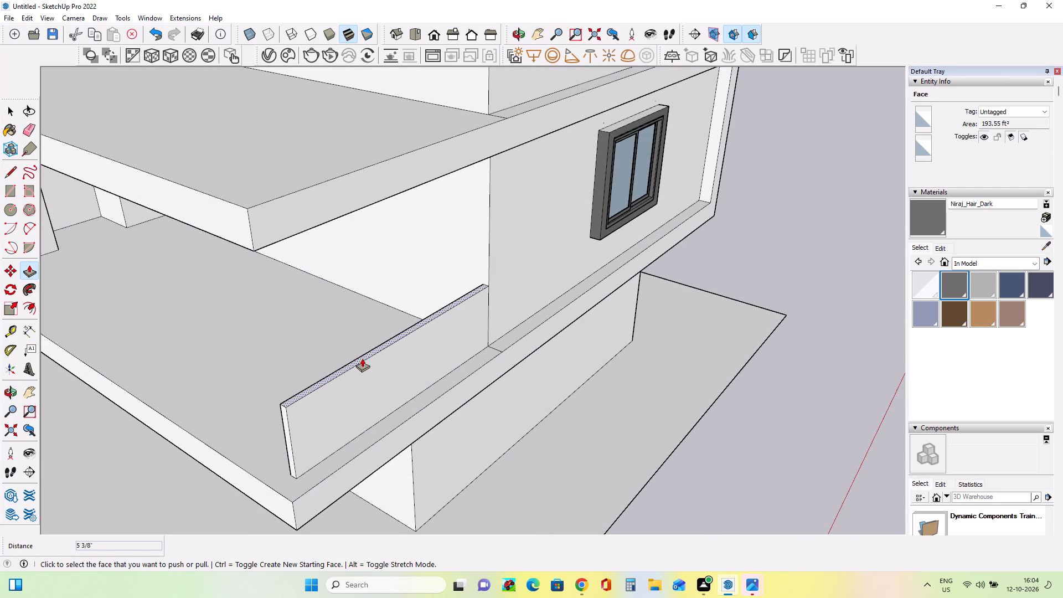
click(362, 358)
click(364, 348)
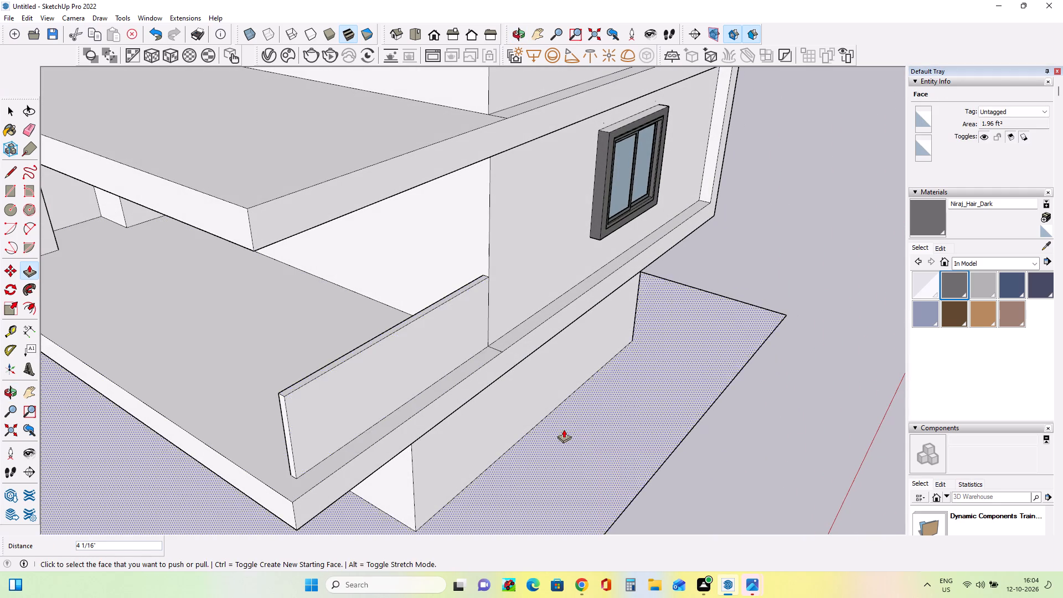
middle_drag(580, 434, 482, 415)
scroll(500, 413, down, 8)
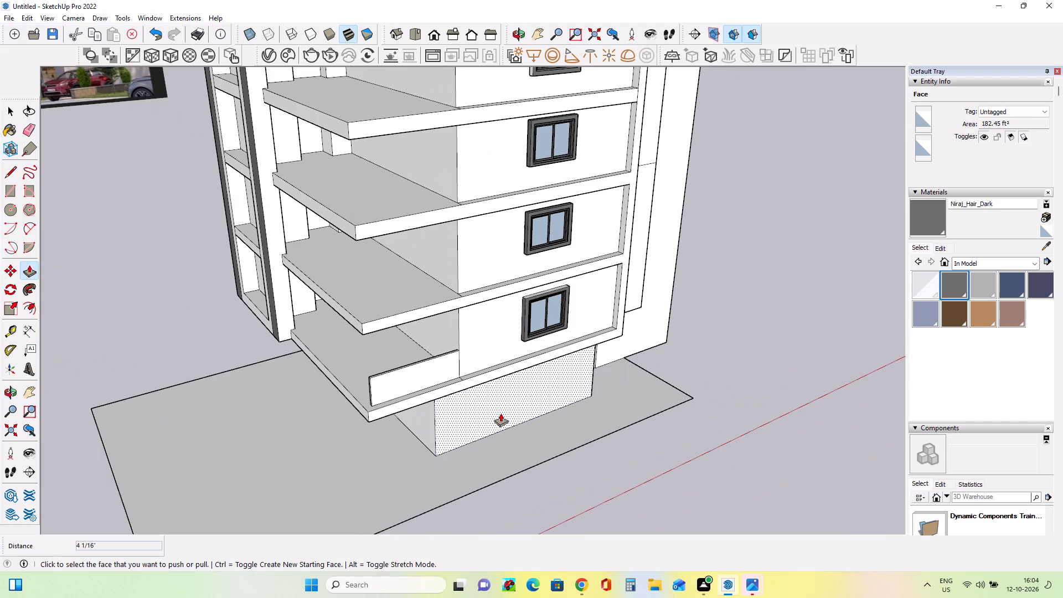
Draw a rectangle about 8' 7" by 8 7/16" on the second-lowest balcony floor, starting from the wall corner along the window-side slab edge.
middle_drag(500, 413, 484, 422)
scroll(417, 406, up, 3)
middle_drag(447, 386, 442, 409)
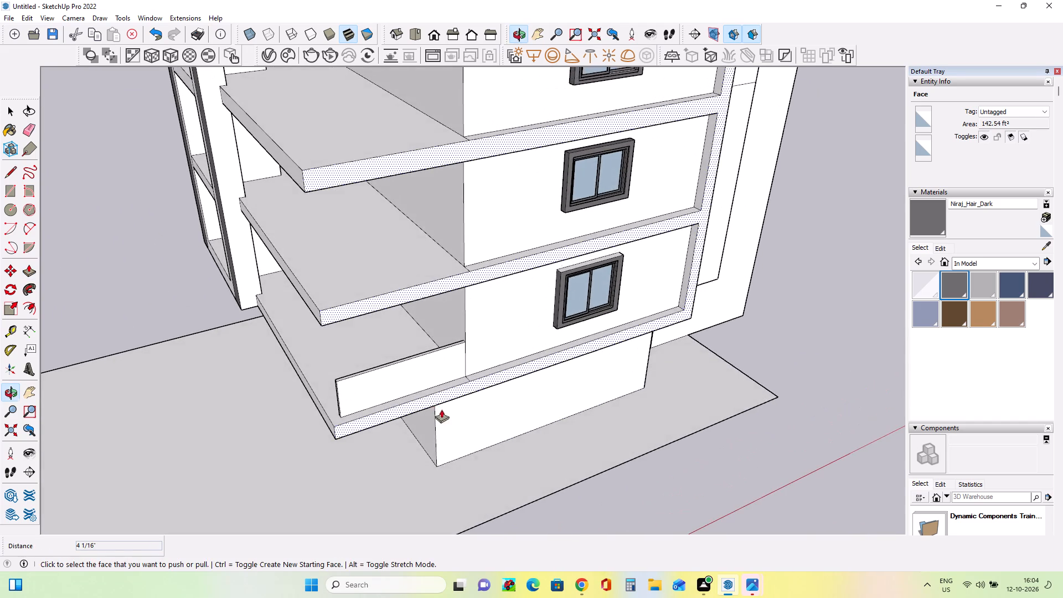
scroll(388, 398, up, 3)
middle_drag(388, 398, 398, 385)
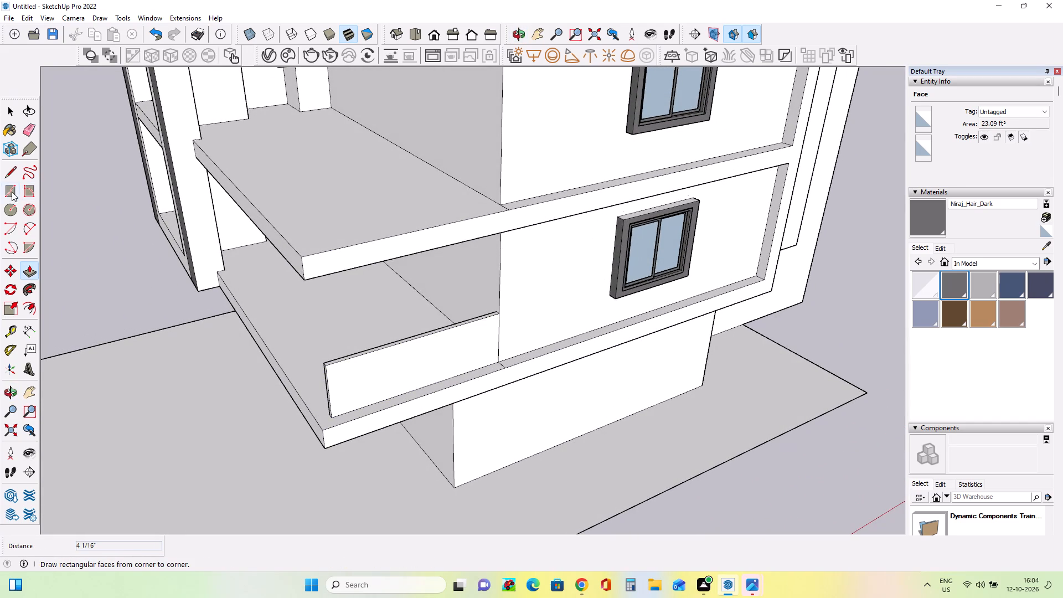
click(8, 193)
middle_drag(402, 210, 433, 299)
click(518, 284)
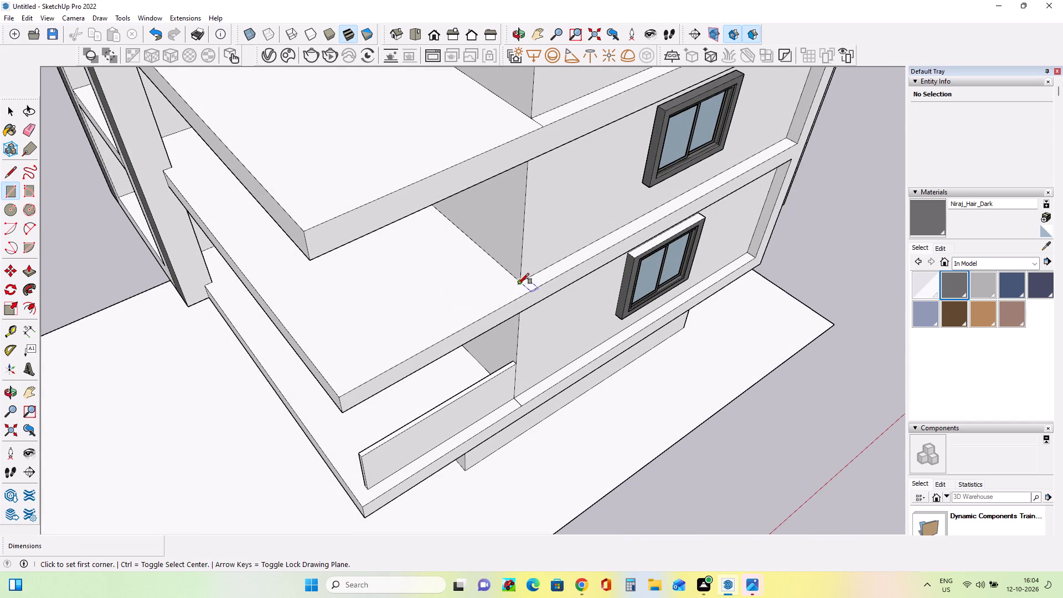
click(335, 366)
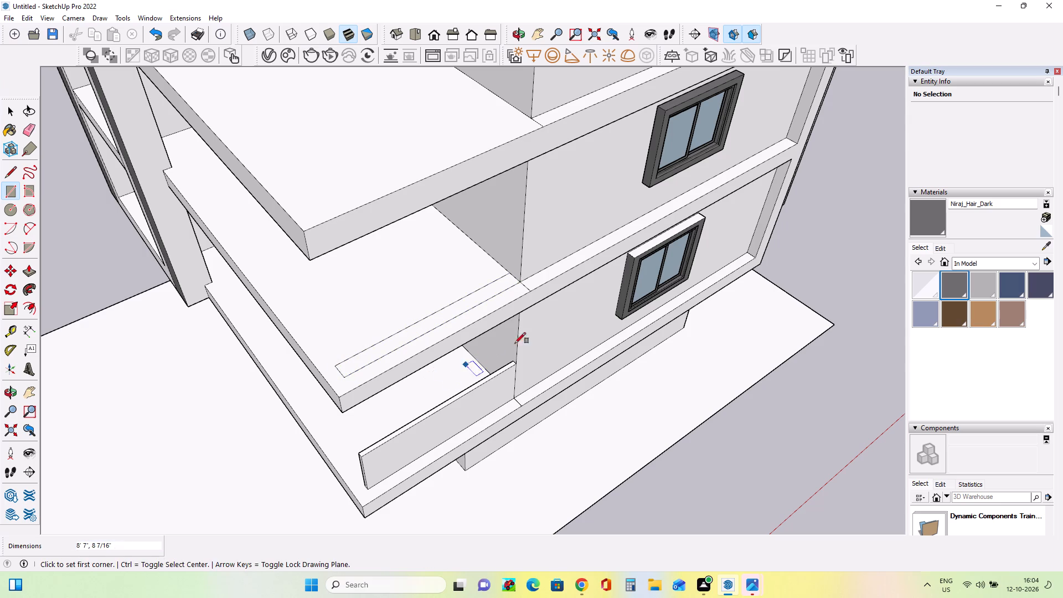
Push/Pull the floor strip on the second-lowest balcony upward to form a parapet wall.
middle_drag(515, 343, 548, 343)
click(33, 272)
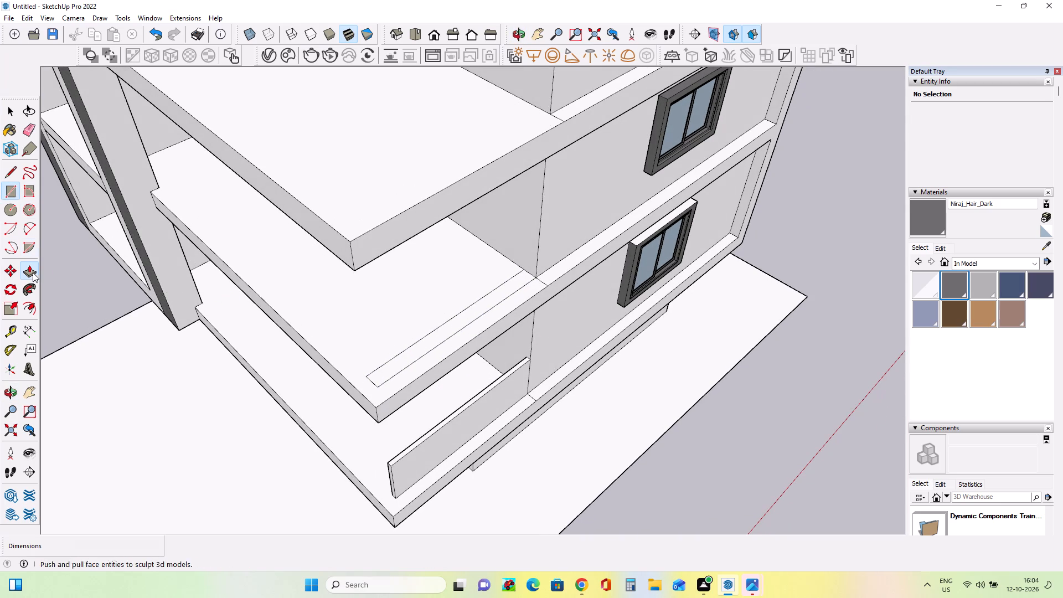
click(447, 336)
click(471, 286)
Push/Pull the balcony-side face of the second-lowest balcony's parapet about 5 13/16" toward its outer side to thin the wall.
middle_drag(543, 410, 539, 408)
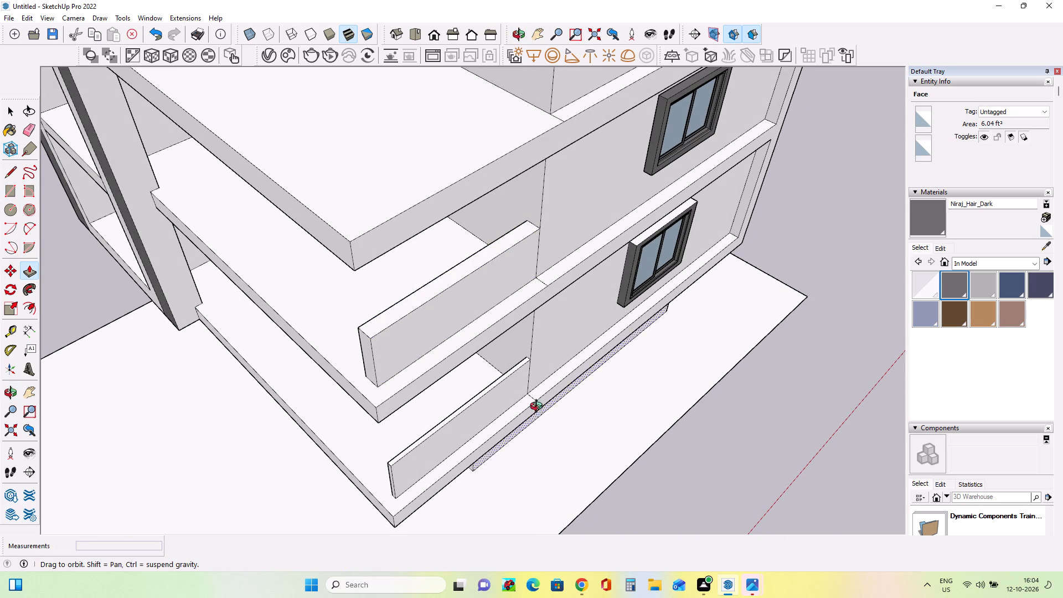
middle_drag(539, 408, 445, 291)
middle_drag(304, 319, 737, 363)
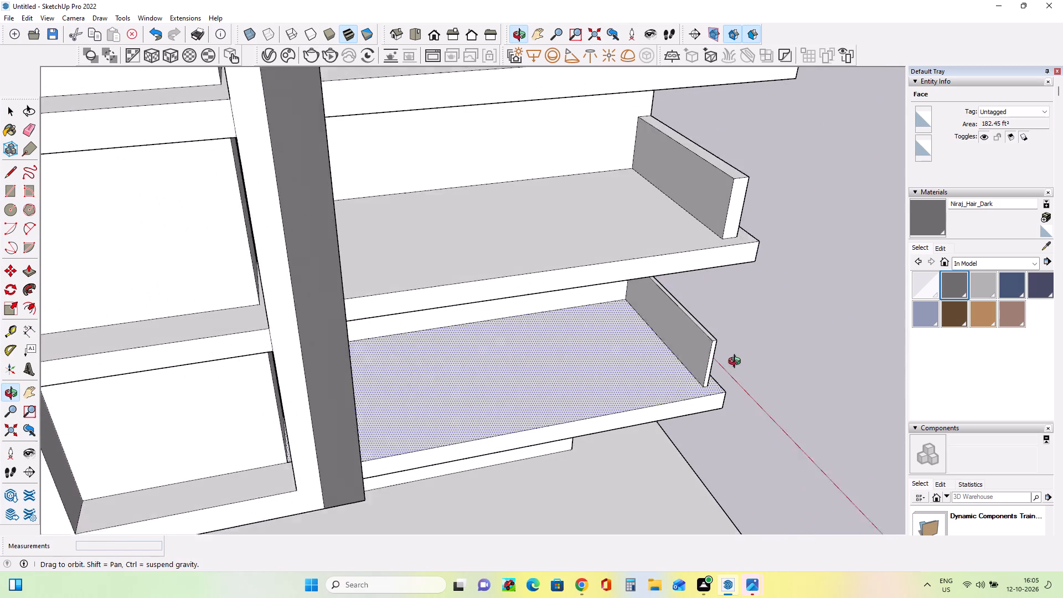
middle_drag(737, 363, 738, 362)
click(713, 207)
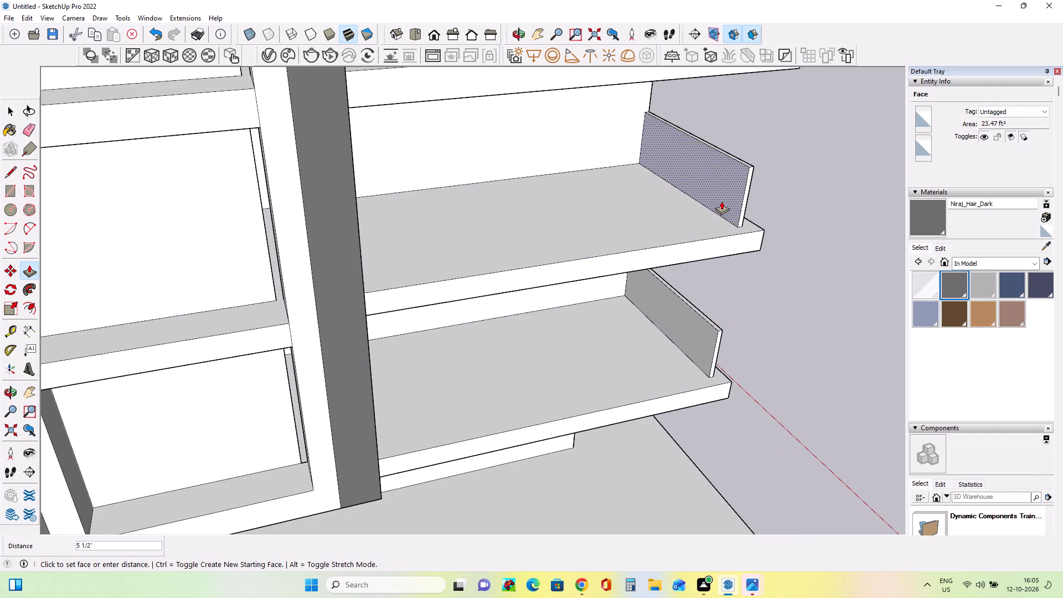
click(721, 201)
Compare the two modelled balcony parapets with the balconies in the reference photo.
middle_drag(766, 300, 249, 305)
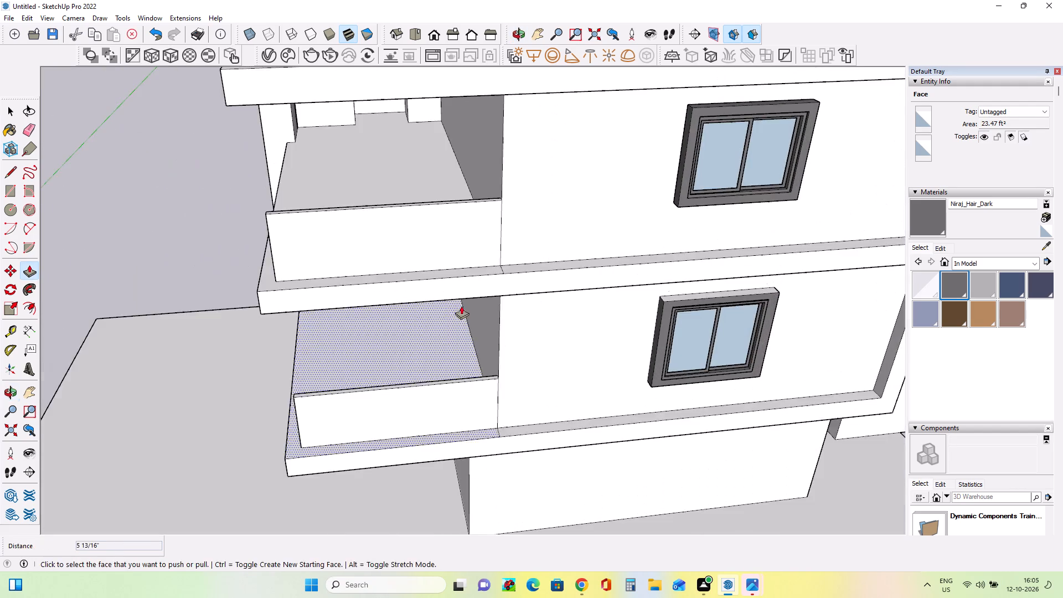
middle_drag(460, 308, 441, 313)
scroll(441, 313, down, 11)
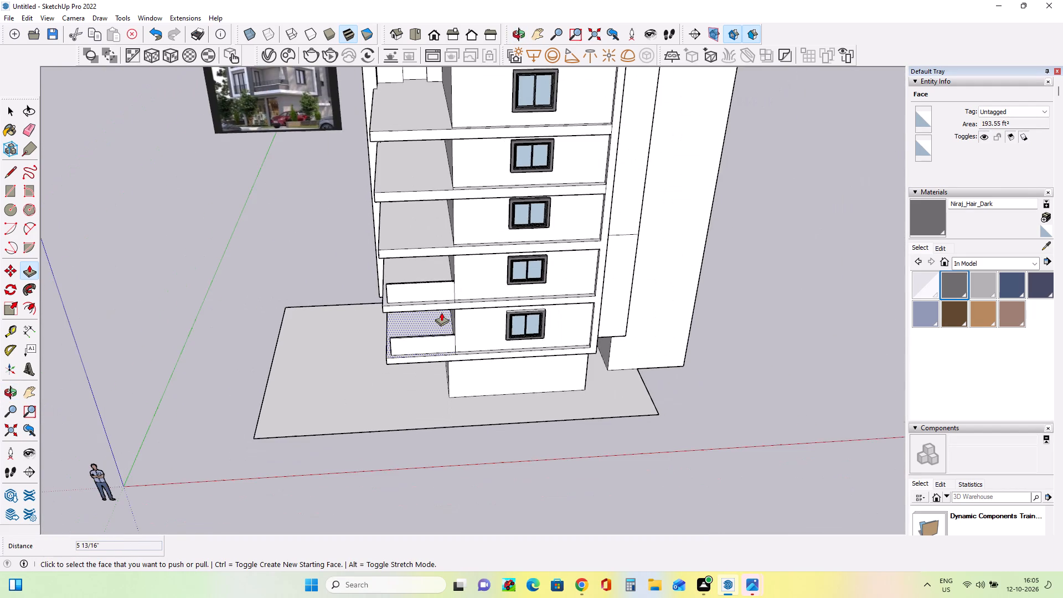
scroll(441, 312, down, 5)
middle_drag(441, 312, 536, 295)
scroll(286, 171, up, 7)
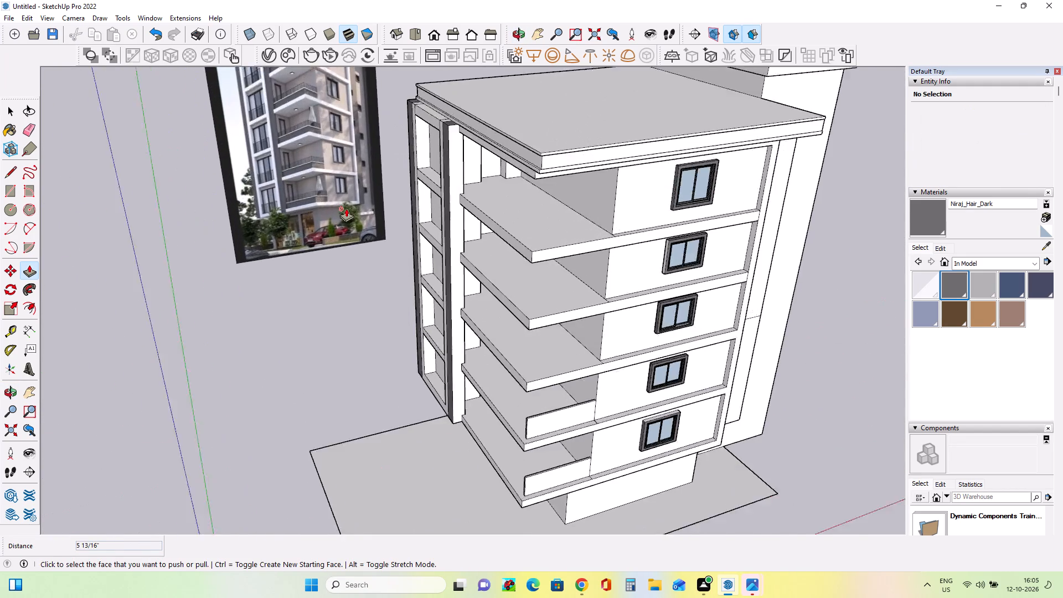
scroll(346, 208, up, 8)
scroll(346, 208, down, 12)
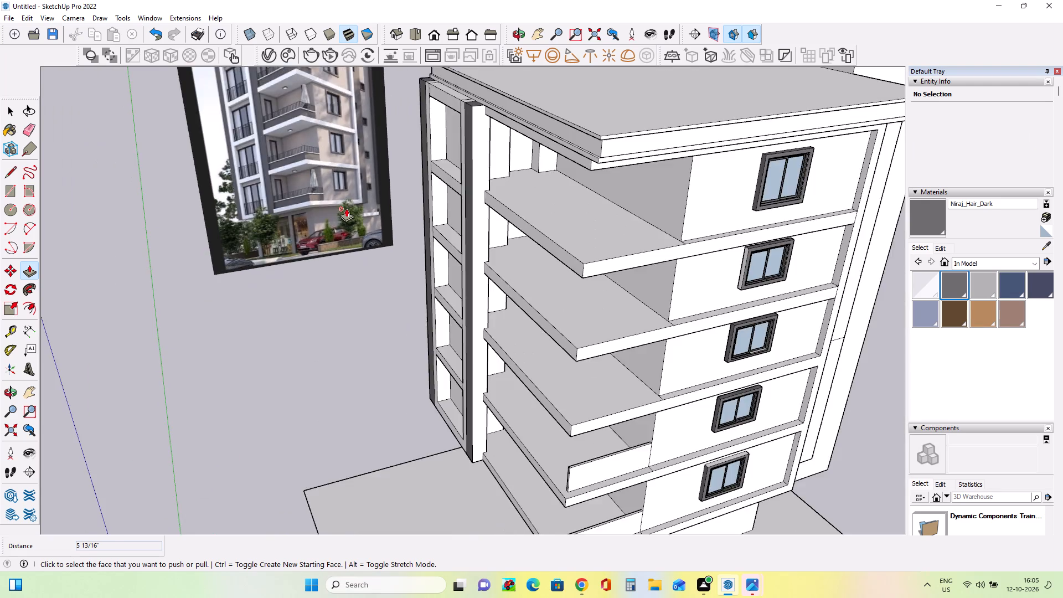
scroll(346, 208, down, 3)
Push/Pull the top face of the second-lowest balcony's parapet down about 1' 6 9/16".
scroll(482, 323, up, 13)
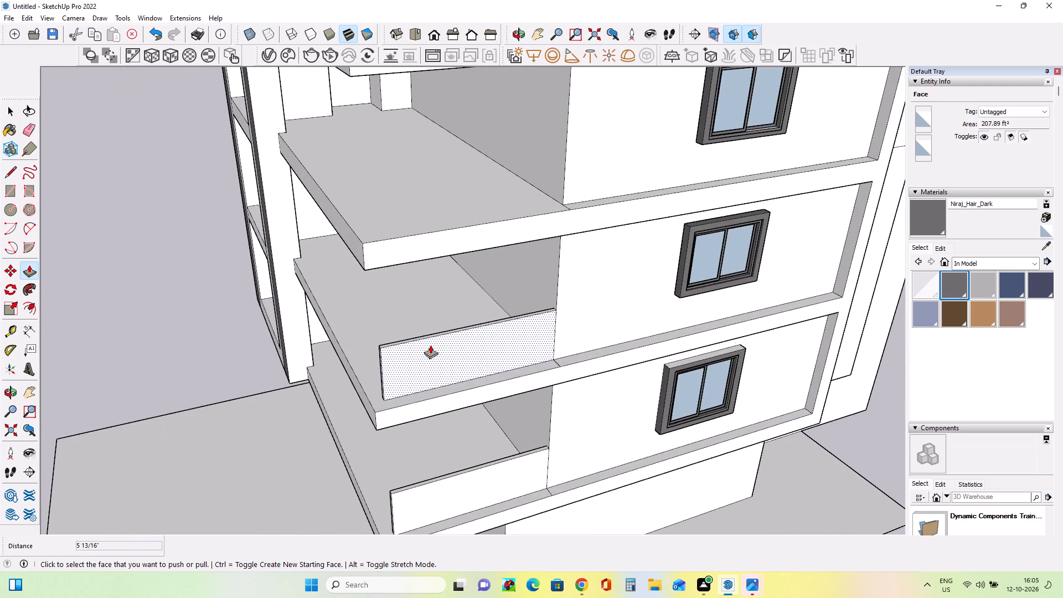
middle_drag(430, 345, 524, 375)
scroll(487, 372, up, 5)
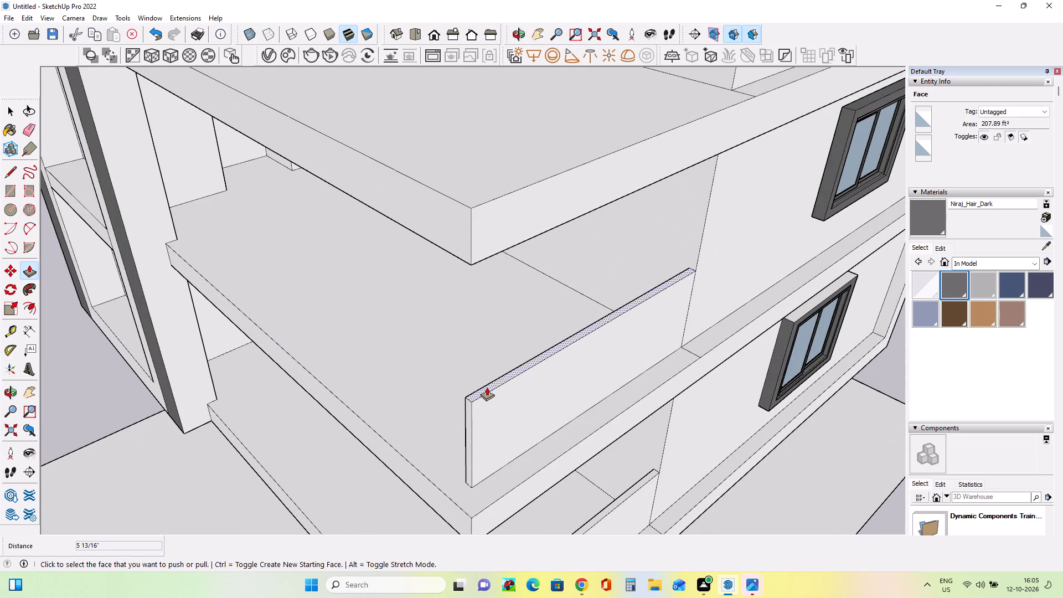
click(487, 387)
click(489, 437)
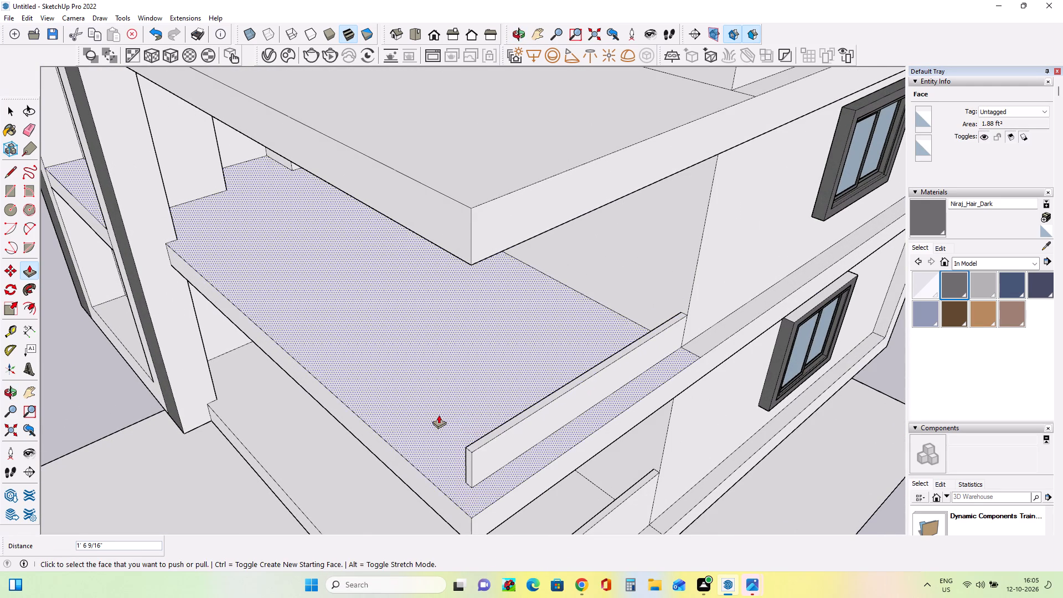
Push/Pull the top face of the lowest balcony's parapet down about 1' 2 1/16".
middle_drag(449, 108, 478, 176)
scroll(589, 178, down, 2)
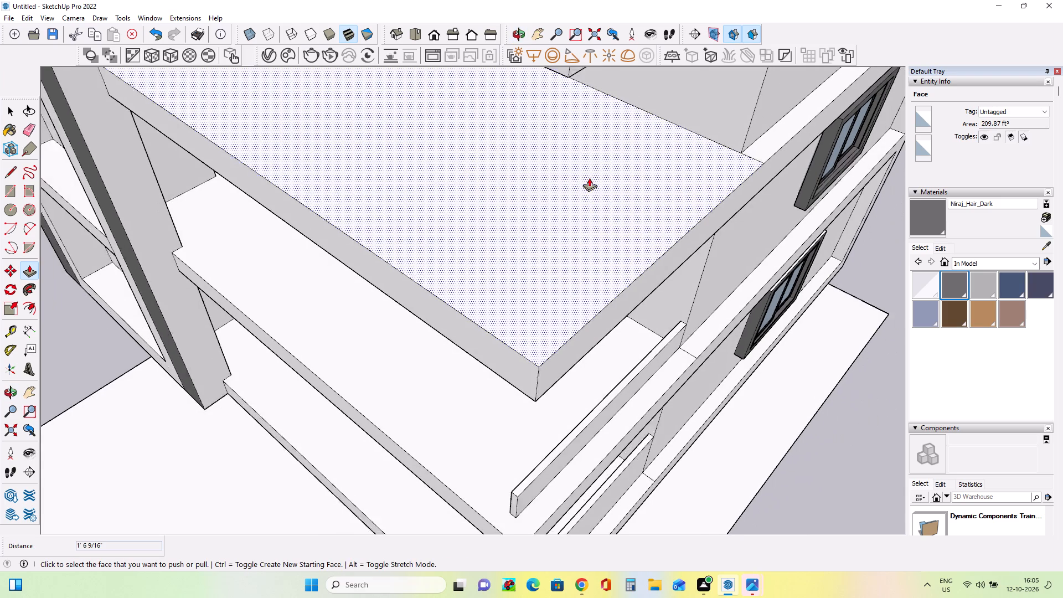
scroll(589, 178, down, 2)
middle_drag(569, 504, 544, 425)
scroll(519, 457, up, 3)
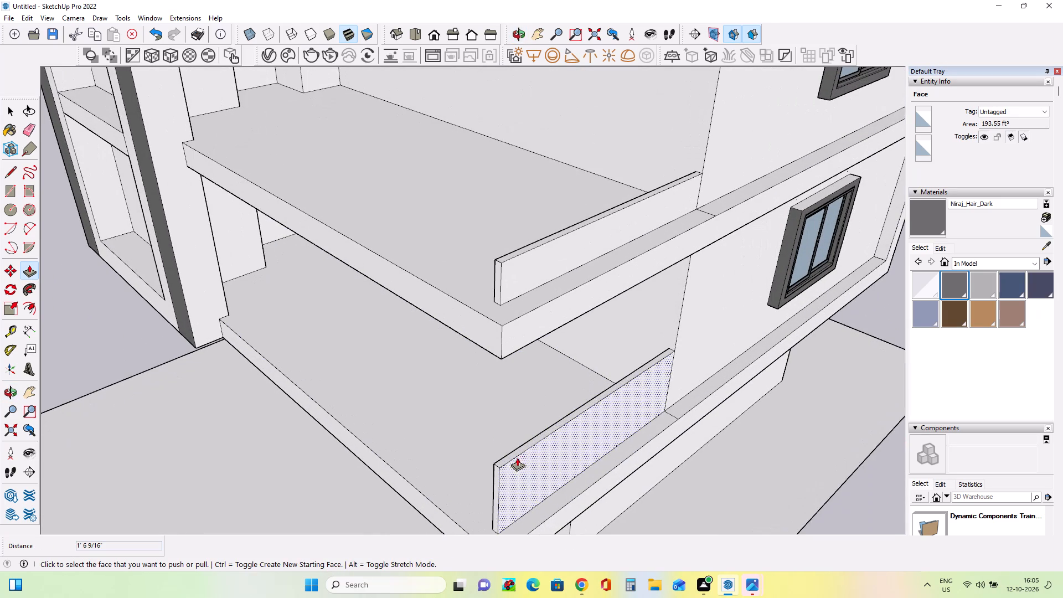
click(515, 452)
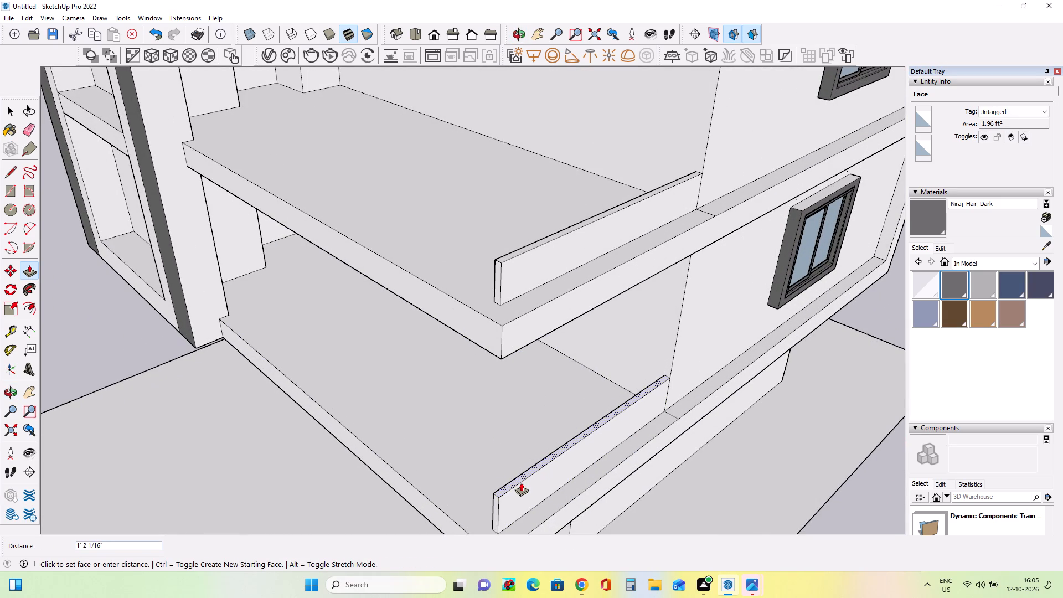
click(521, 482)
Examine the lowest balcony's parapet and its top trim in the reference photo.
middle_drag(616, 470, 530, 431)
scroll(530, 429, down, 8)
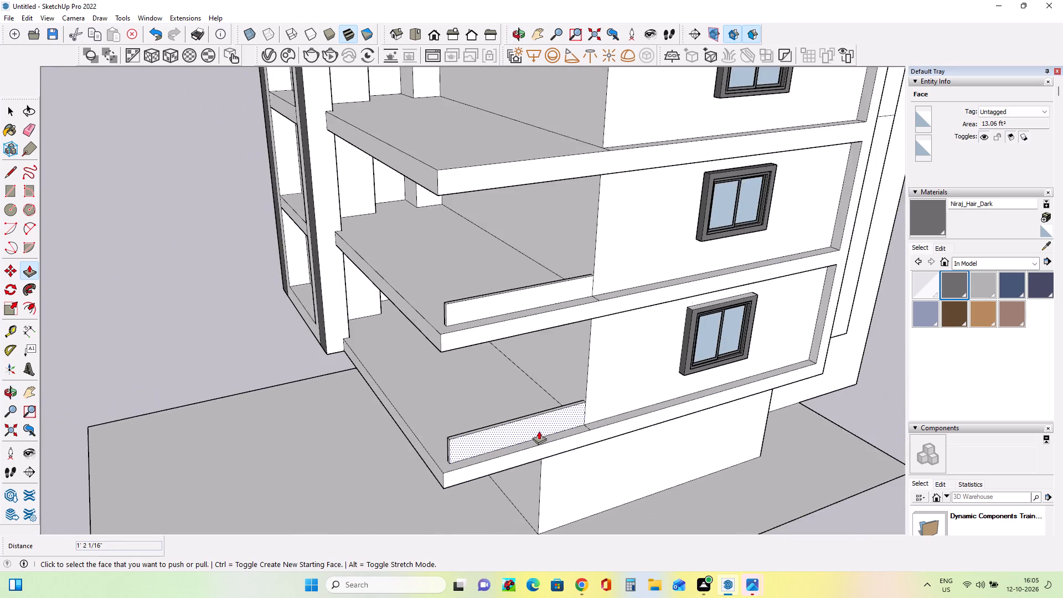
middle_drag(539, 431, 412, 441)
scroll(545, 413, down, 5)
middle_drag(464, 435, 525, 427)
scroll(286, 127, up, 17)
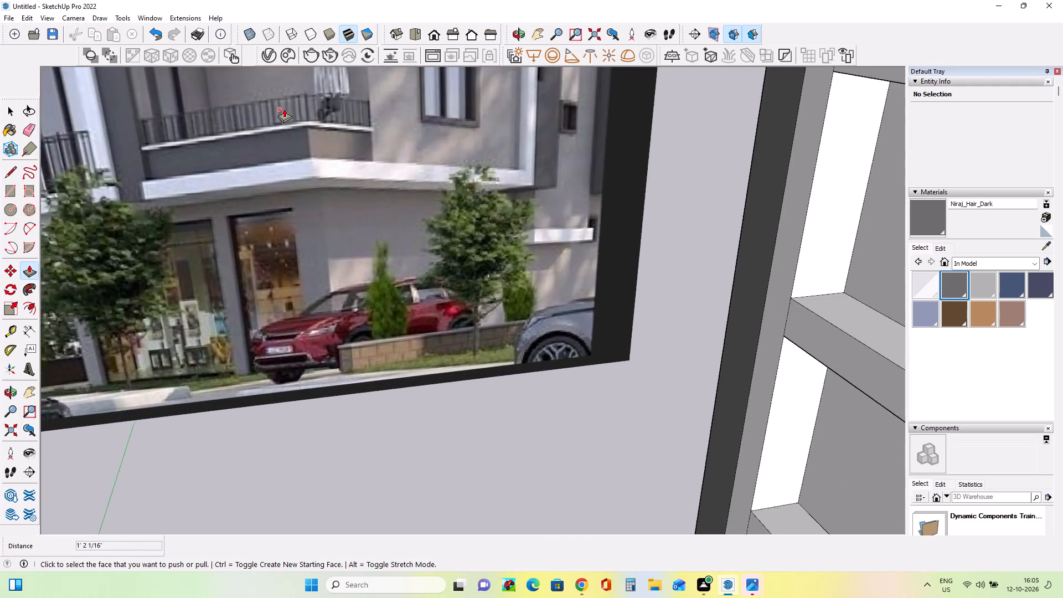
scroll(284, 109, up, 1)
scroll(284, 109, down, 15)
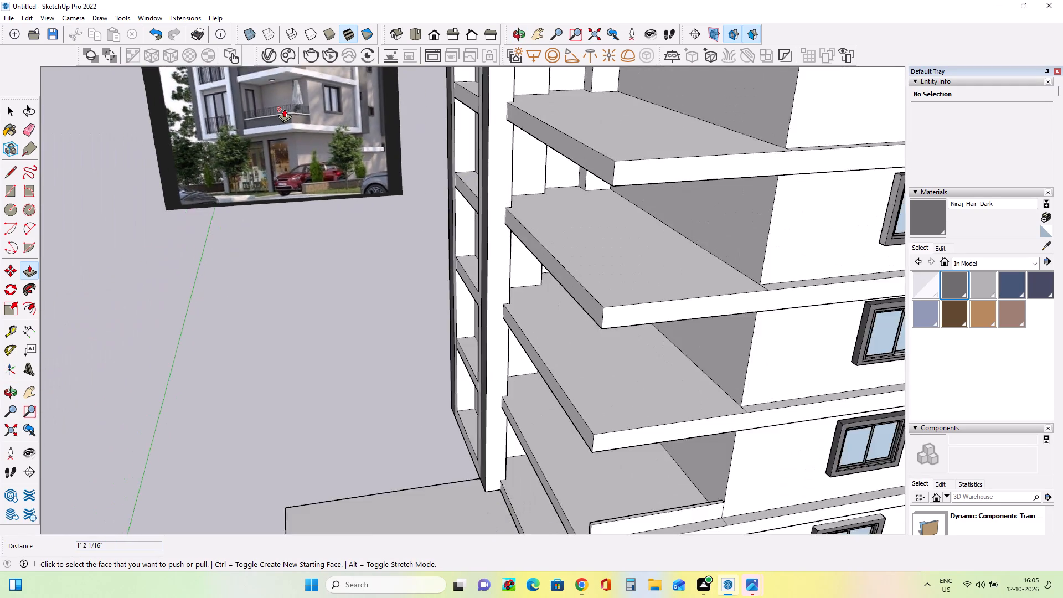
scroll(284, 109, down, 10)
Draw a line about 8' 6 11/16" long across the lowest parapet's outer face, just below its top edge.
scroll(365, 305, up, 4)
scroll(415, 289, up, 9)
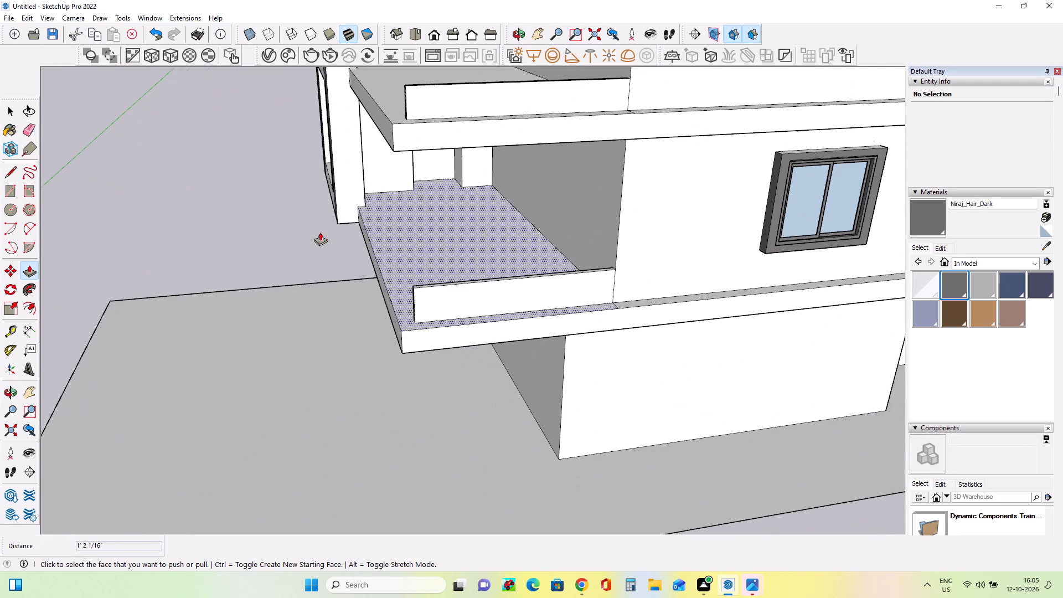
click(8, 172)
scroll(520, 282, up, 3)
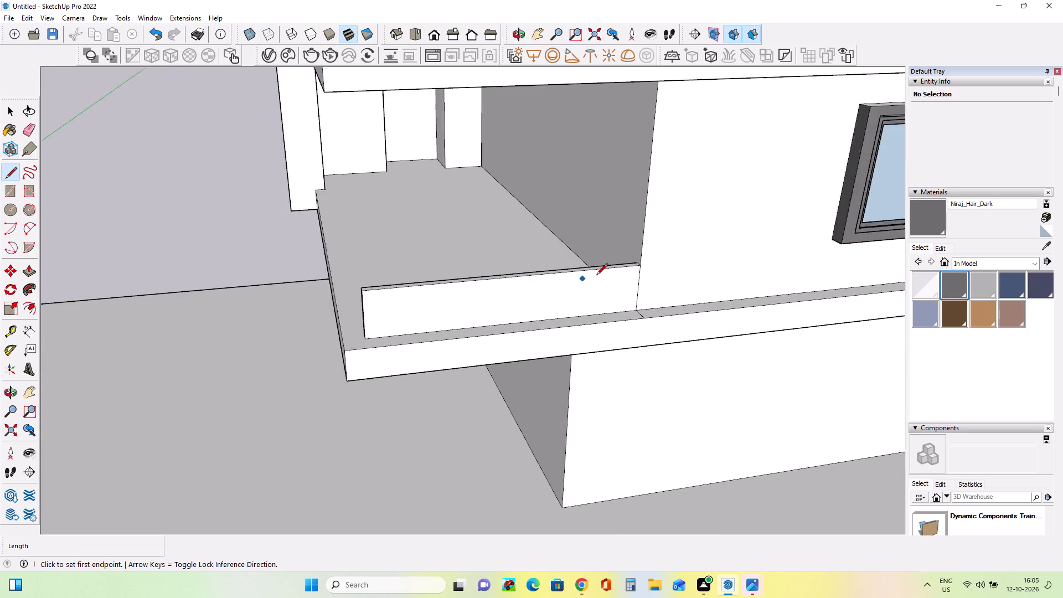
scroll(596, 276, up, 3)
click(643, 268)
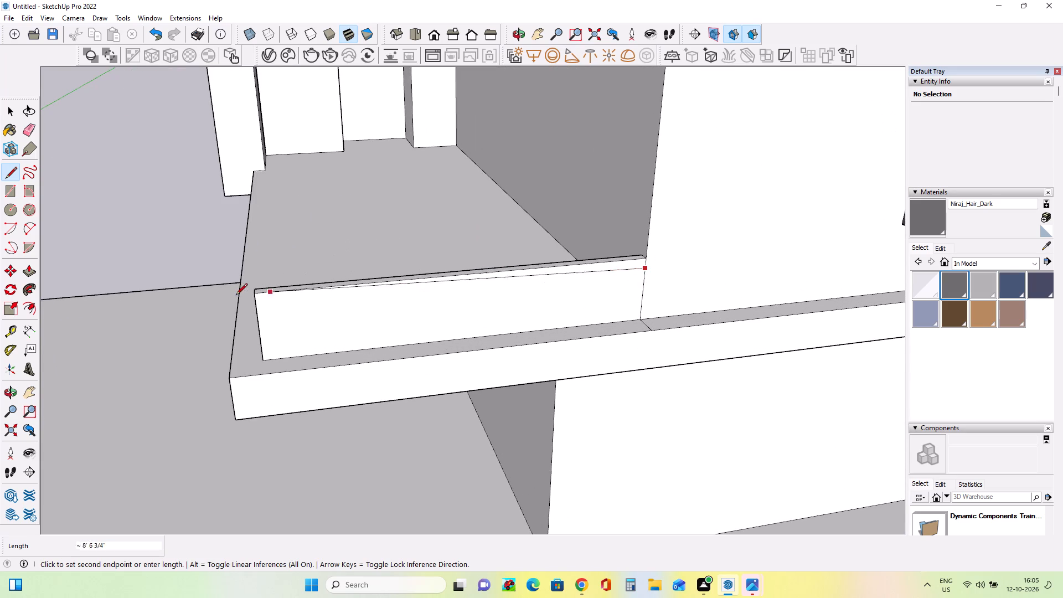
click(256, 305)
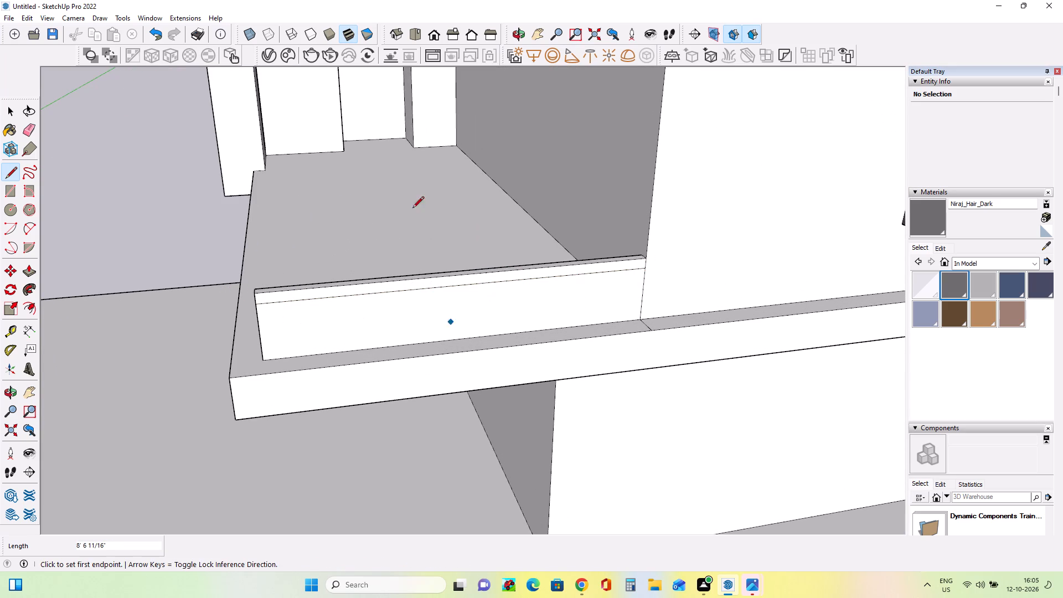
Push/Pull the narrow upper strip of the lowest parapet's outer face outward about 1 3/8" to form a projecting cap.
click(28, 271)
click(324, 291)
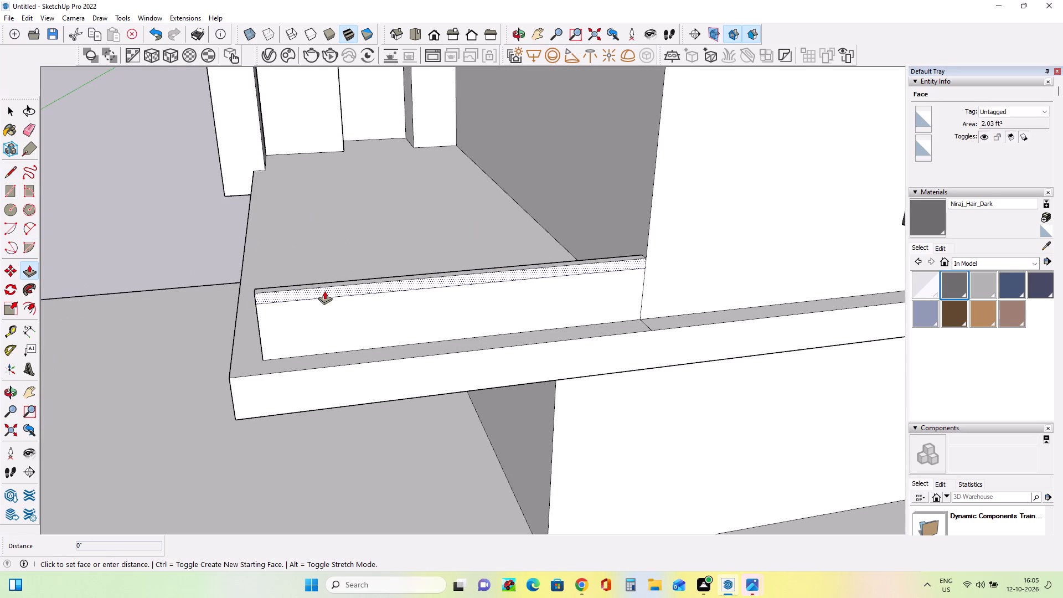
click(324, 293)
Push/Pull the underside of the lowest parapet's projecting cap up about 1 1/16" to make the cap thinner.
middle_drag(333, 317, 592, 312)
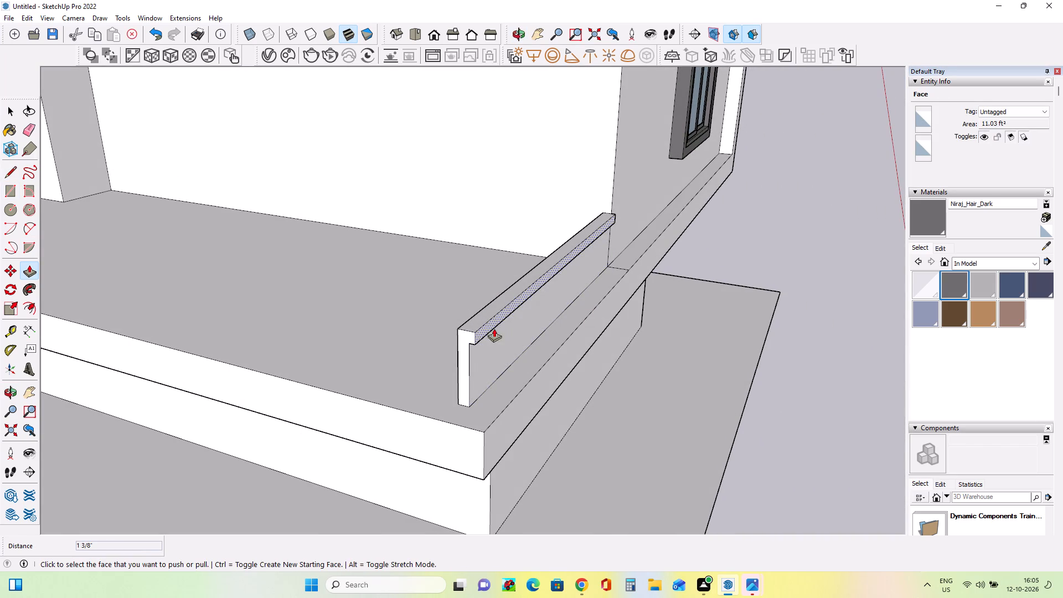
middle_drag(481, 316, 411, 140)
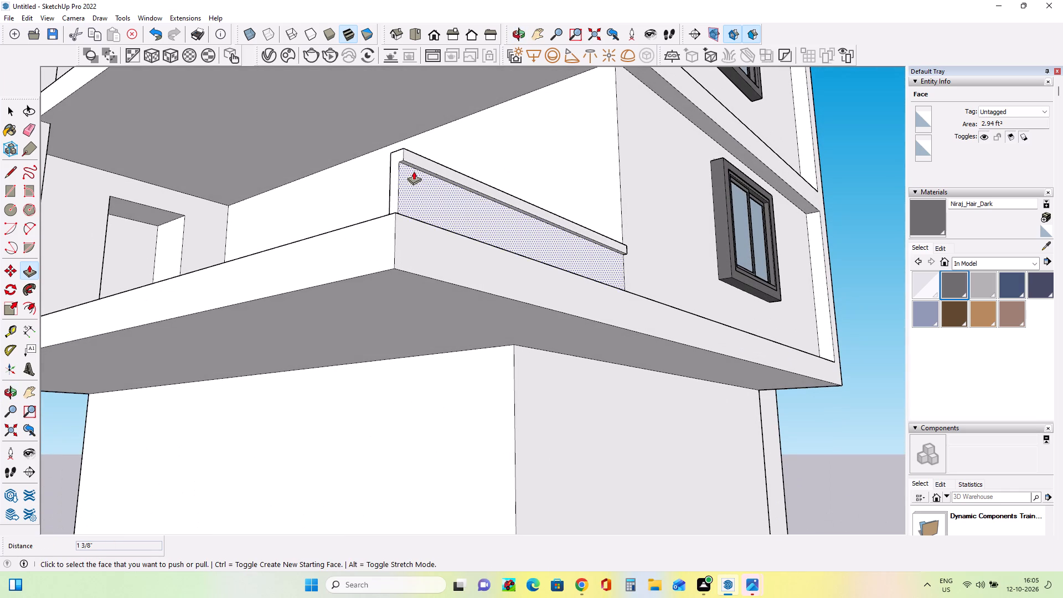
click(415, 167)
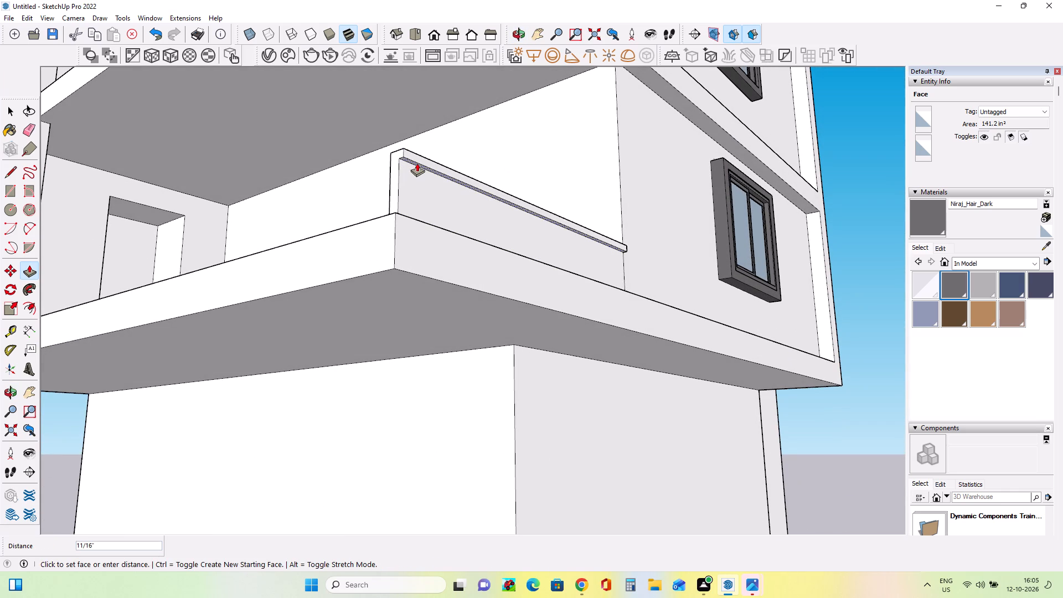
click(417, 163)
Examine the capped parapet and the whole building beside the reference photo.
middle_drag(493, 234, 404, 357)
scroll(399, 353, down, 4)
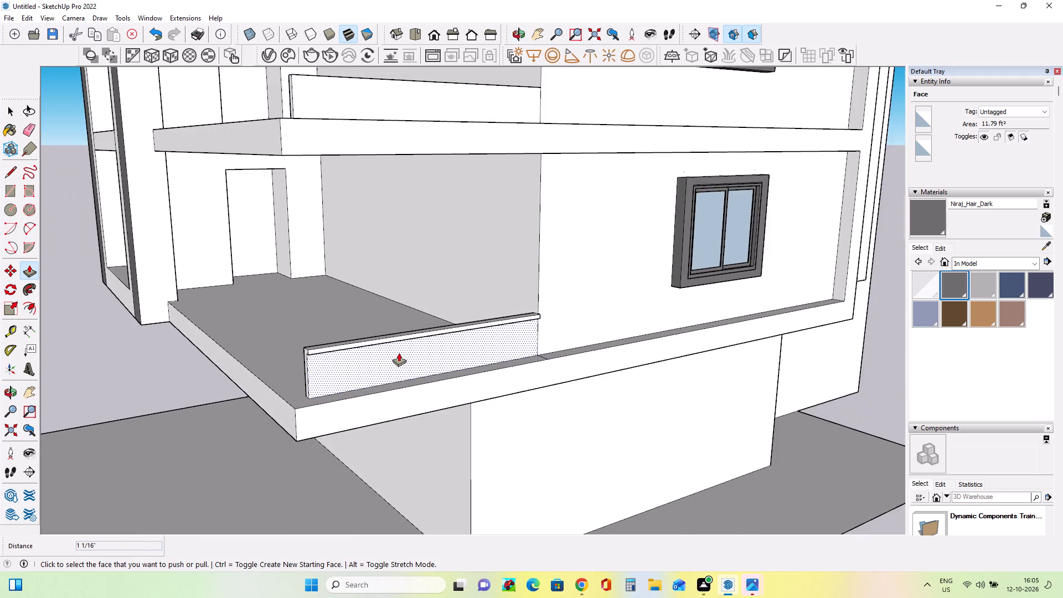
scroll(399, 353, down, 13)
middle_drag(476, 324, 481, 344)
scroll(434, 357, up, 4)
scroll(479, 255, down, 7)
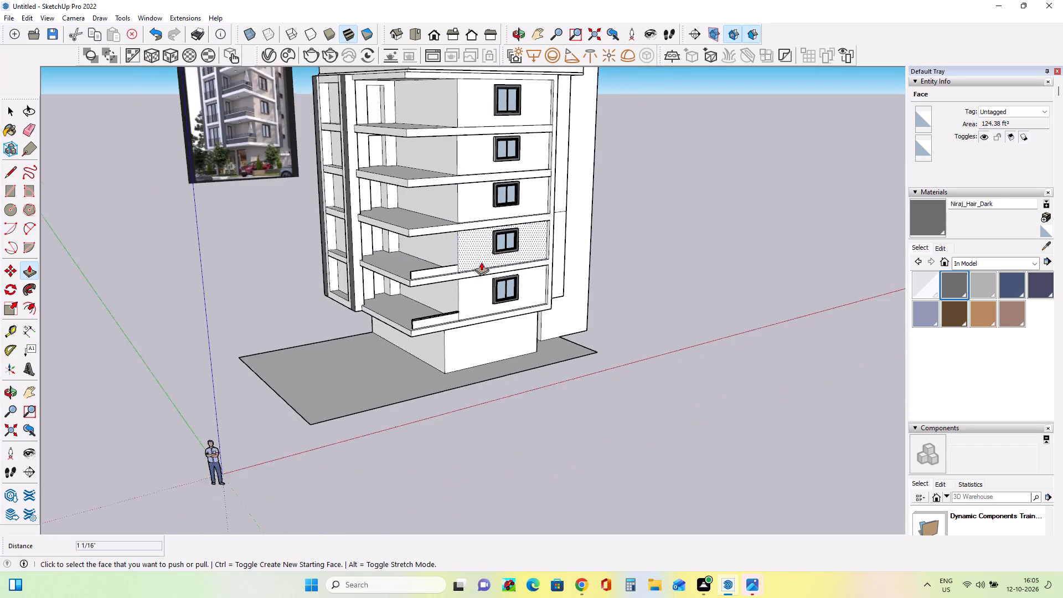
scroll(481, 262, down, 3)
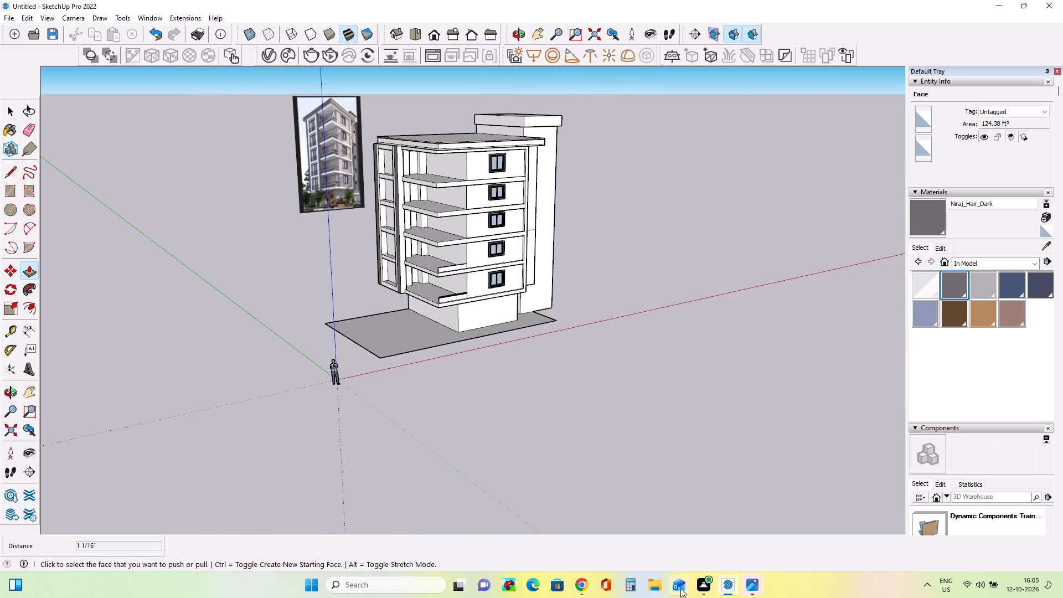
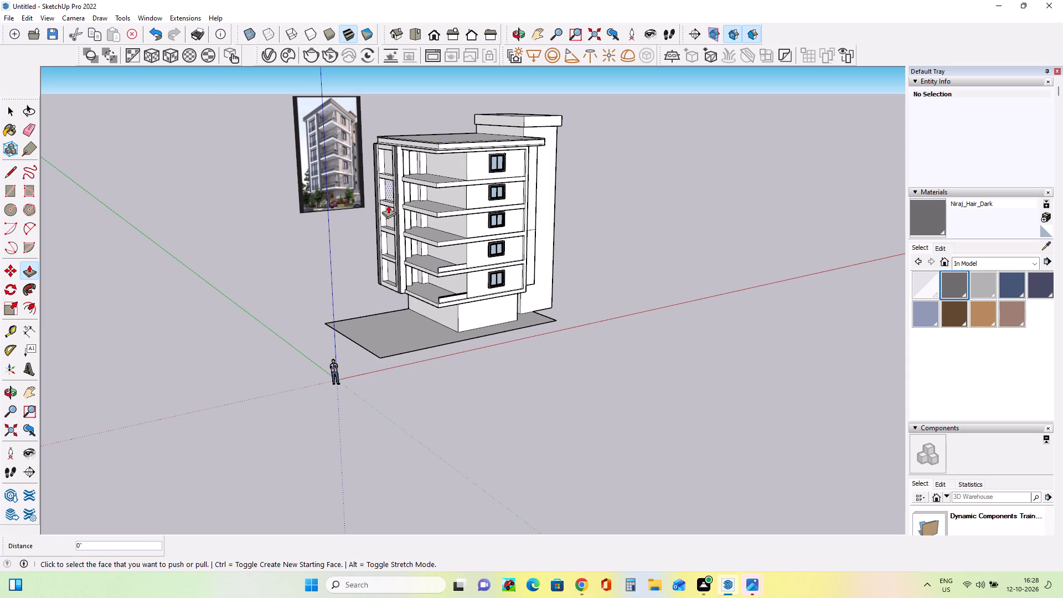
Draw a rectangle about 1' 2 1/4" by 3" on the inner face of the second-lowest balcony's side parapet, at its front end.
scroll(393, 204, up, 4)
middle_drag(395, 204, 437, 235)
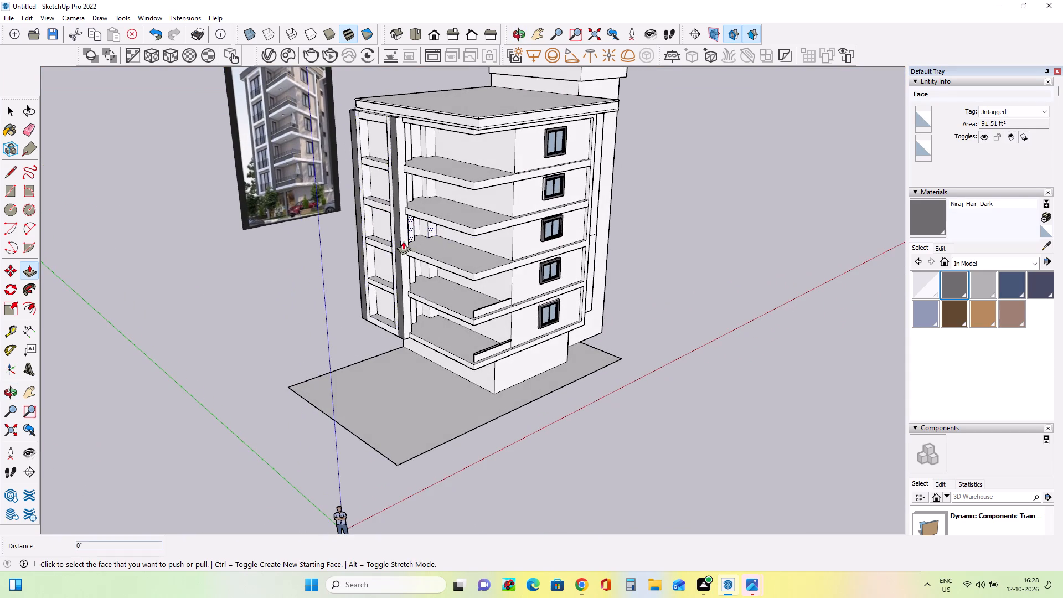
scroll(403, 241, up, 2)
scroll(230, 90, up, 6)
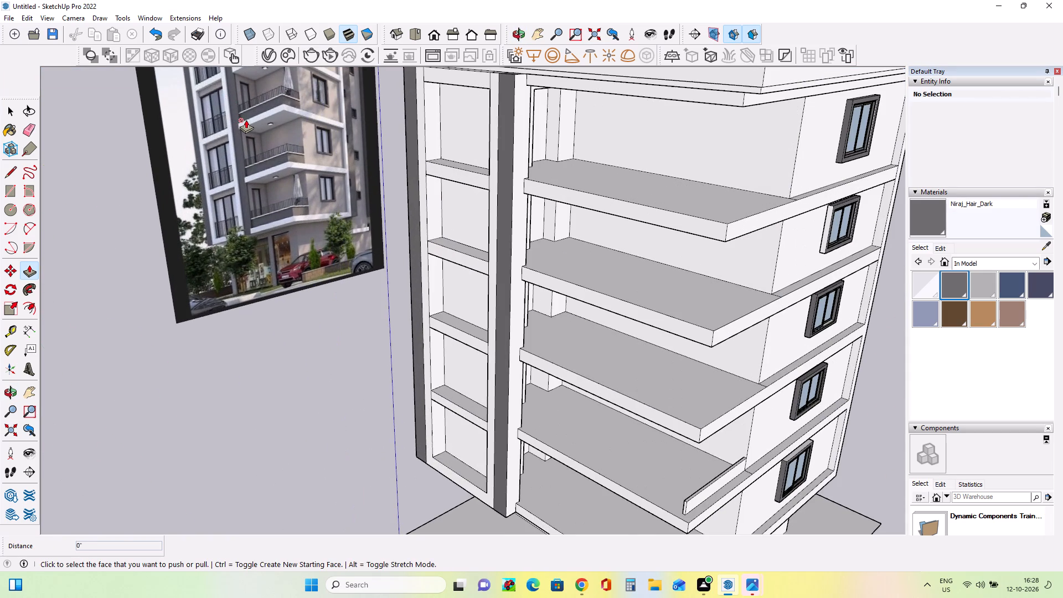
scroll(300, 152, down, 4)
middle_drag(540, 417, 752, 444)
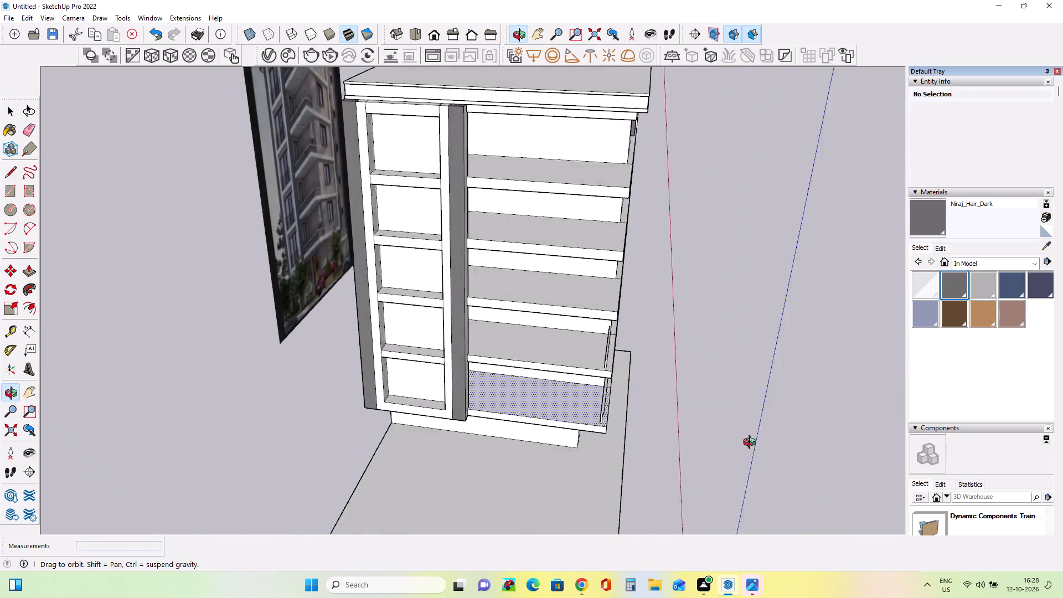
middle_drag(752, 444, 797, 436)
scroll(578, 344, up, 5)
middle_drag(581, 344, 620, 343)
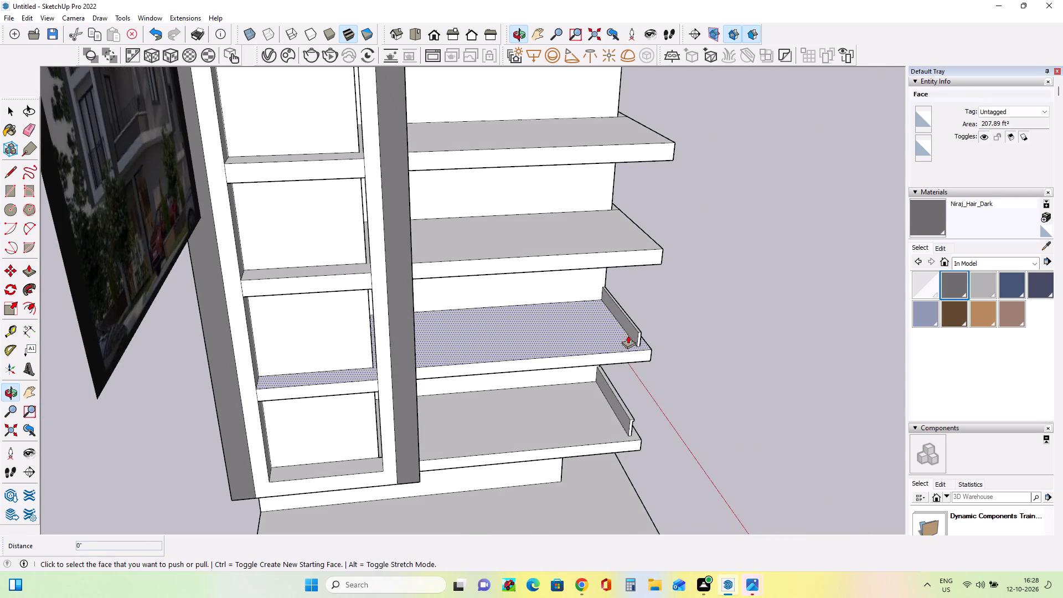
scroll(628, 335, up, 6)
middle_drag(633, 337, 639, 341)
middle_click(682, 350)
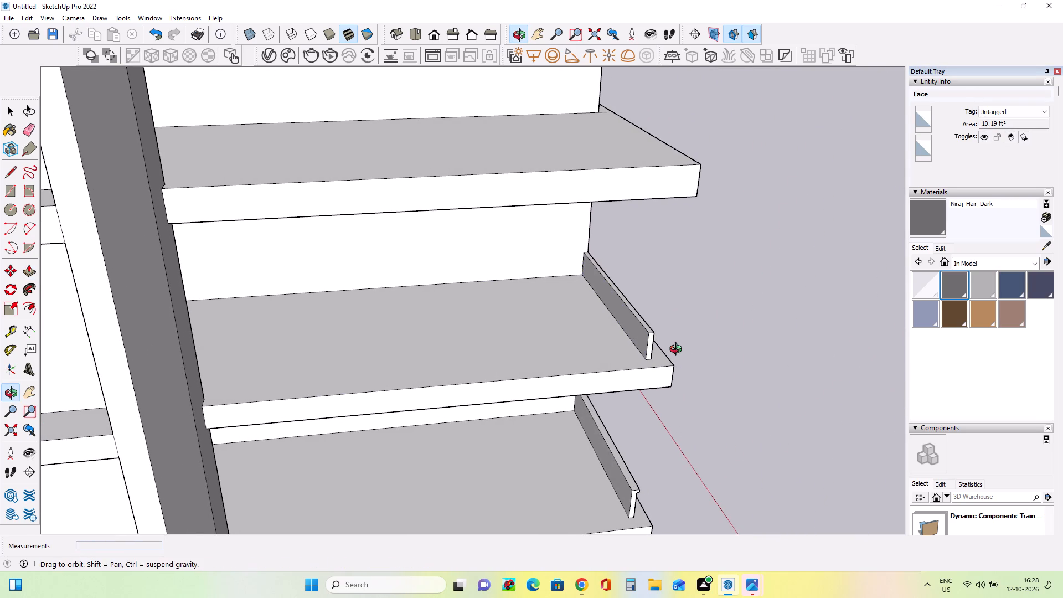
click(10, 190)
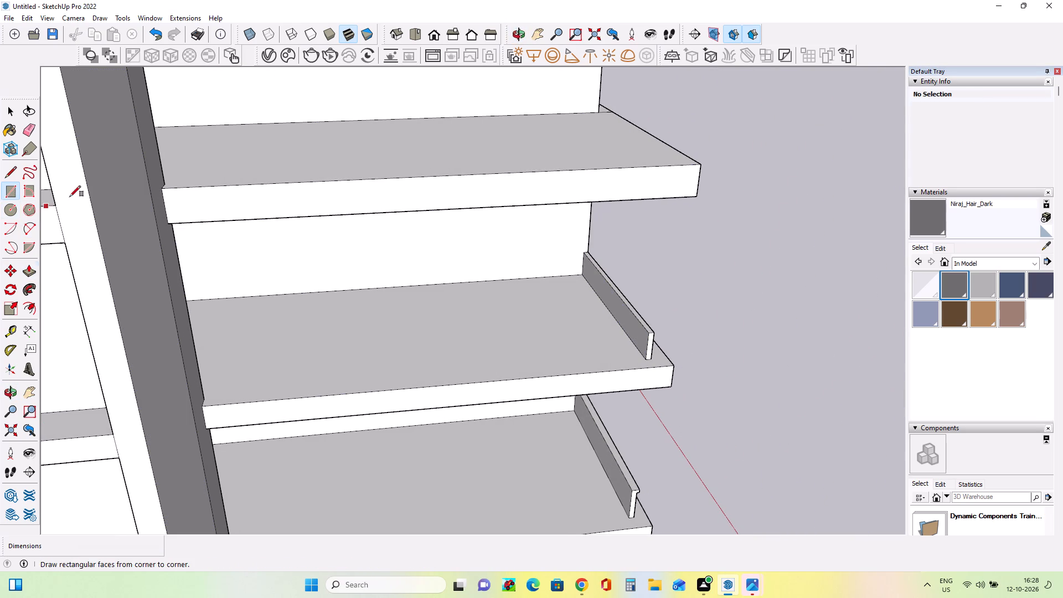
click(646, 359)
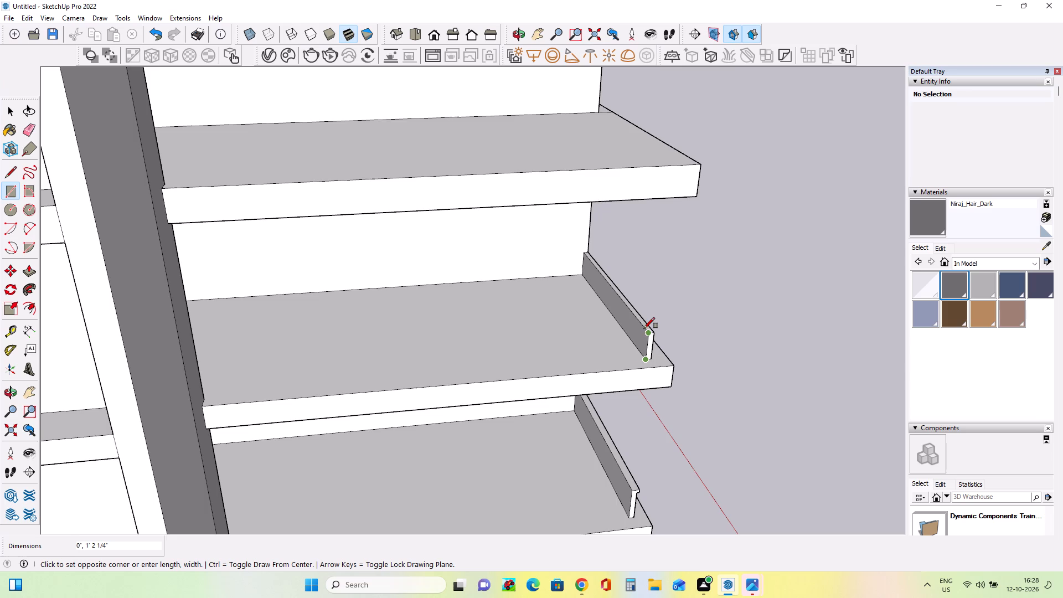
scroll(644, 328, up, 9)
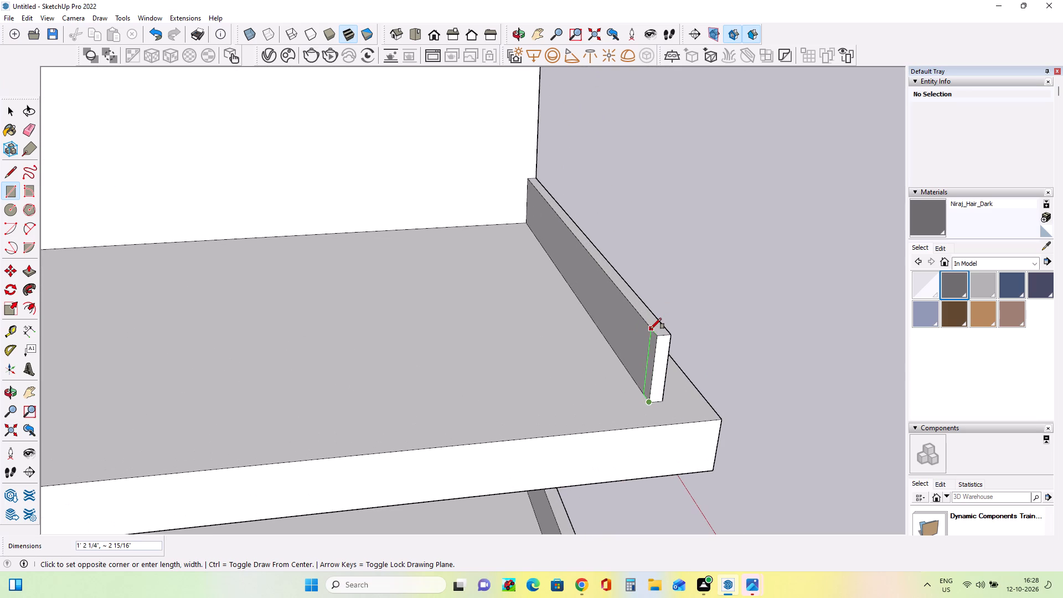
click(651, 329)
Draw a rectangle about 1' 6 5/16" by 3 3/8" on the inner face of the lowest balcony's side parapet, at its front end.
scroll(620, 378, down, 13)
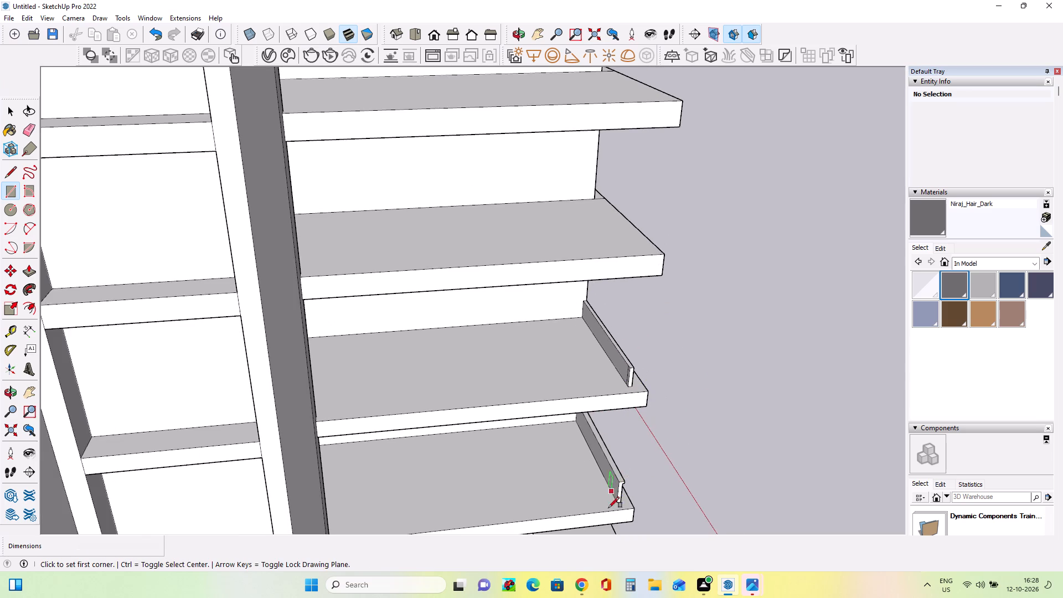
scroll(607, 514, up, 10)
click(629, 485)
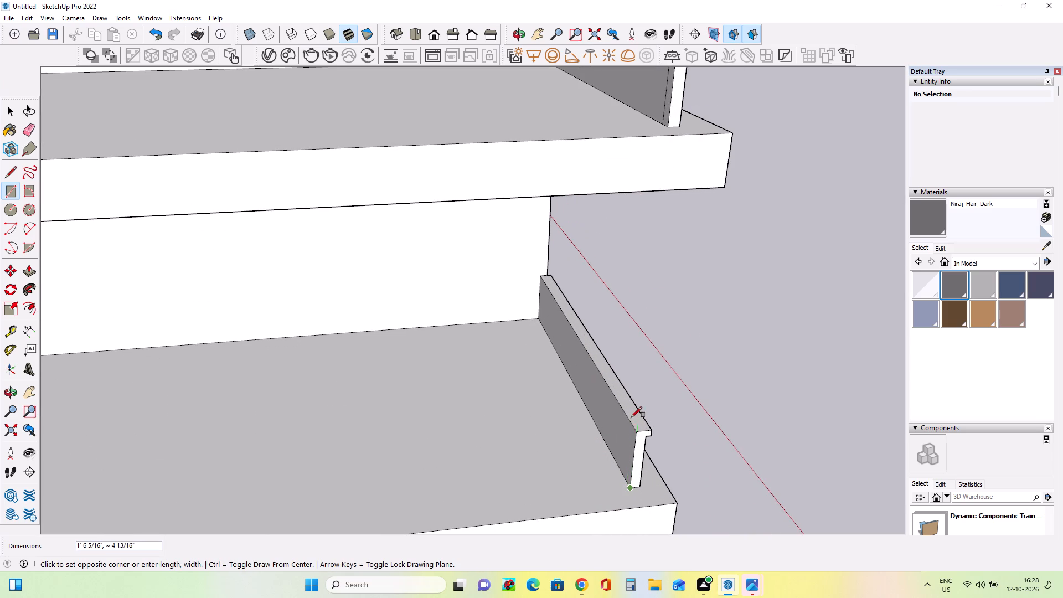
click(631, 425)
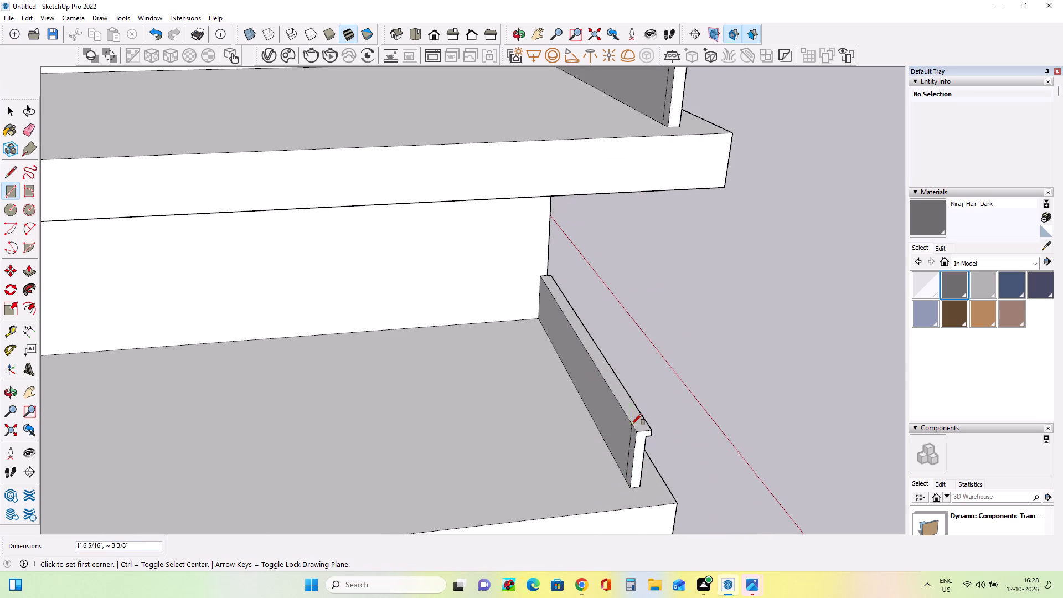
Push/Pull the lowest balcony's rectangle about 18' 3 5/8" along the front edge to the dark column, forming a front parapet.
scroll(680, 449, down, 5)
click(25, 272)
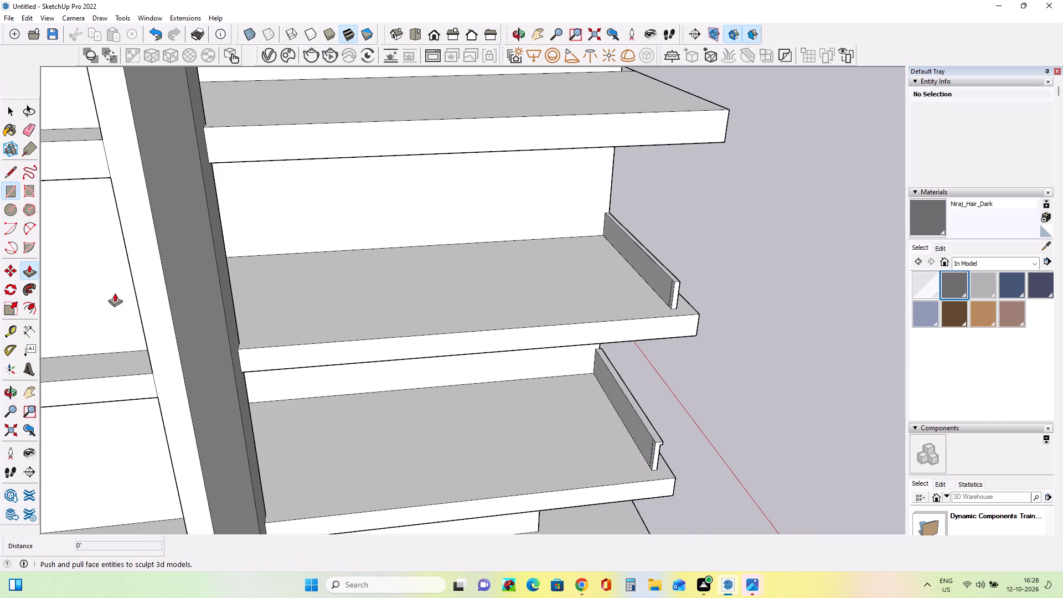
click(652, 457)
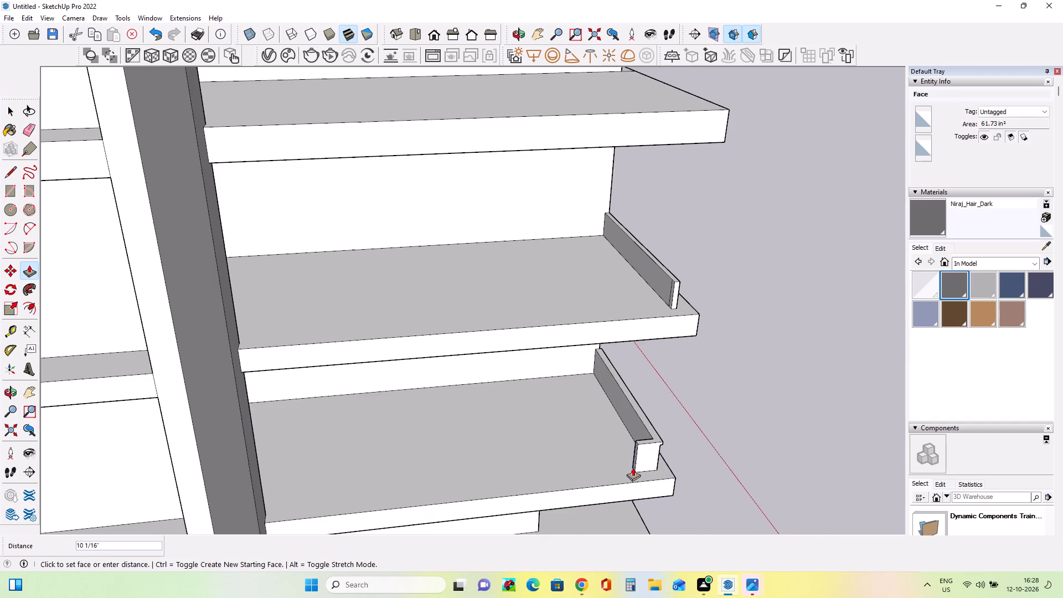
click(227, 480)
right_click(227, 480)
middle_drag(515, 478, 283, 483)
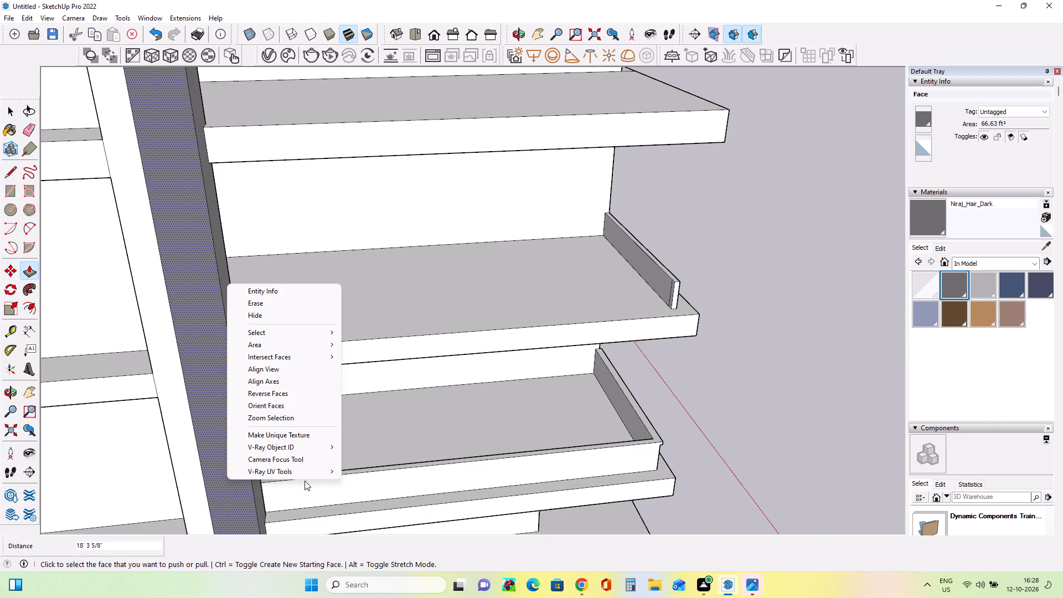
click(467, 431)
middle_drag(608, 429, 592, 433)
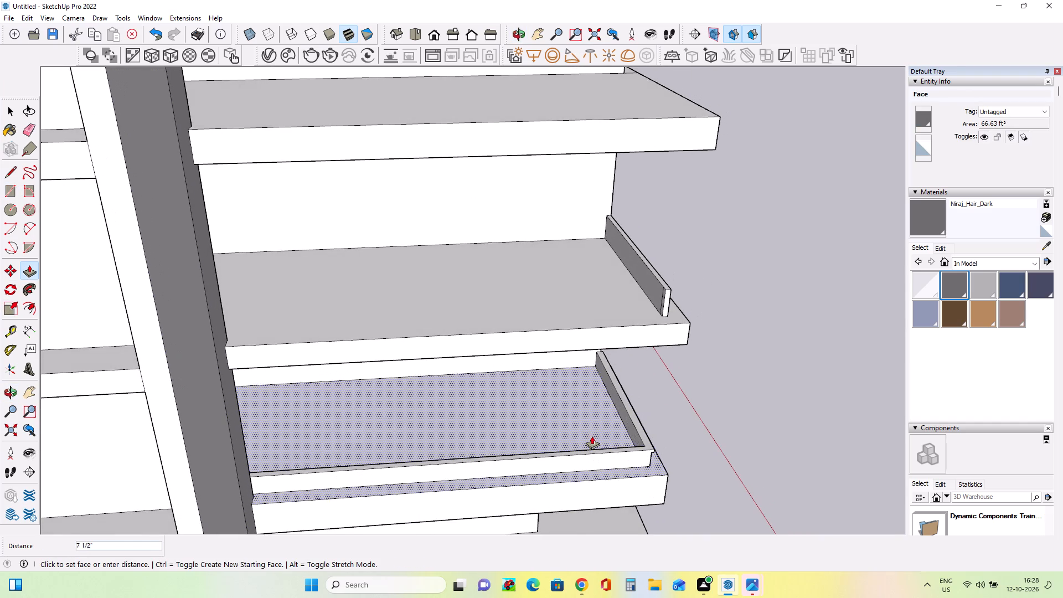
key(Escape)
Push/Pull the second-lowest balcony's rectangle about 16' 8 7/8" along the front edge towards the dark column, forming a front parapet.
middle_drag(641, 444, 545, 457)
middle_drag(598, 468, 592, 468)
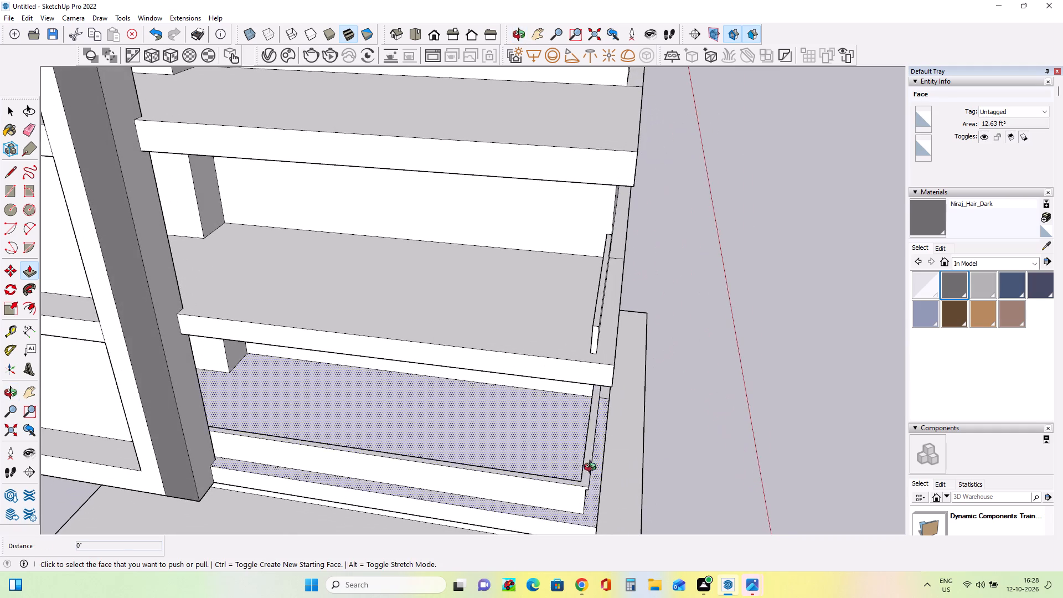
middle_drag(592, 468, 514, 437)
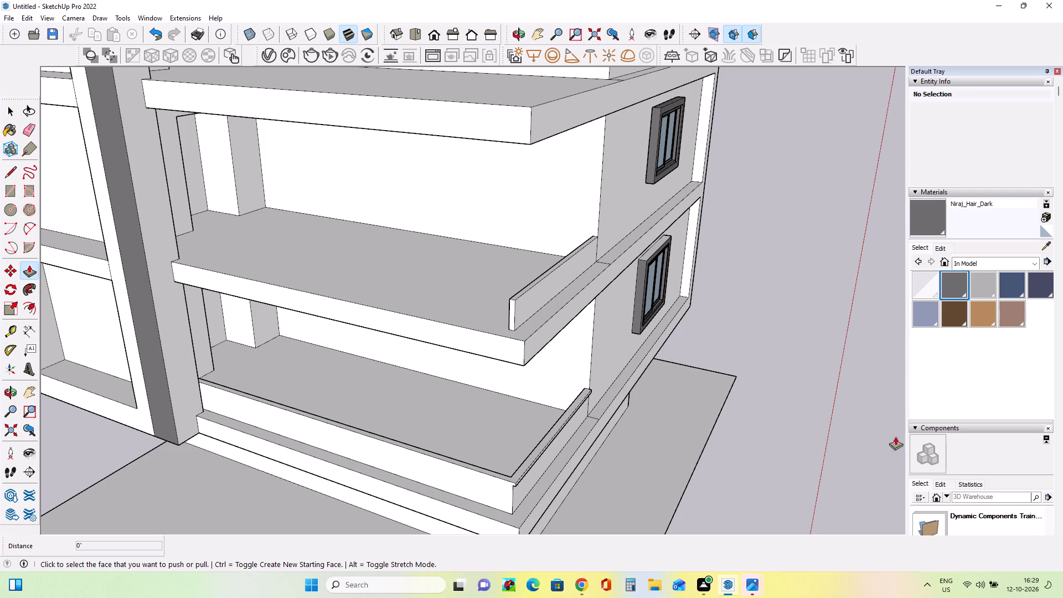
middle_drag(463, 359, 762, 448)
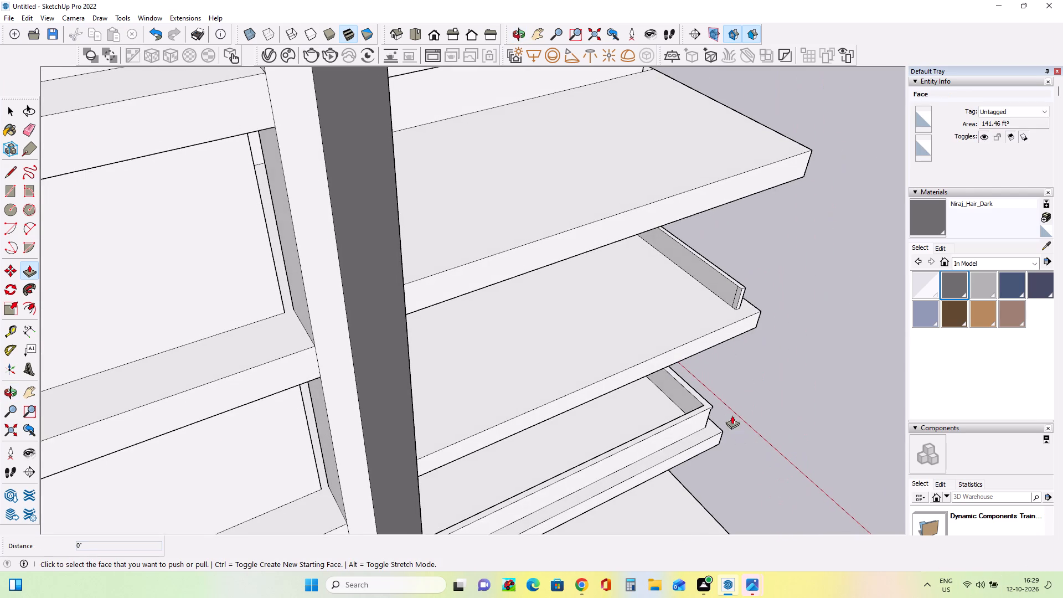
scroll(662, 330, up, 4)
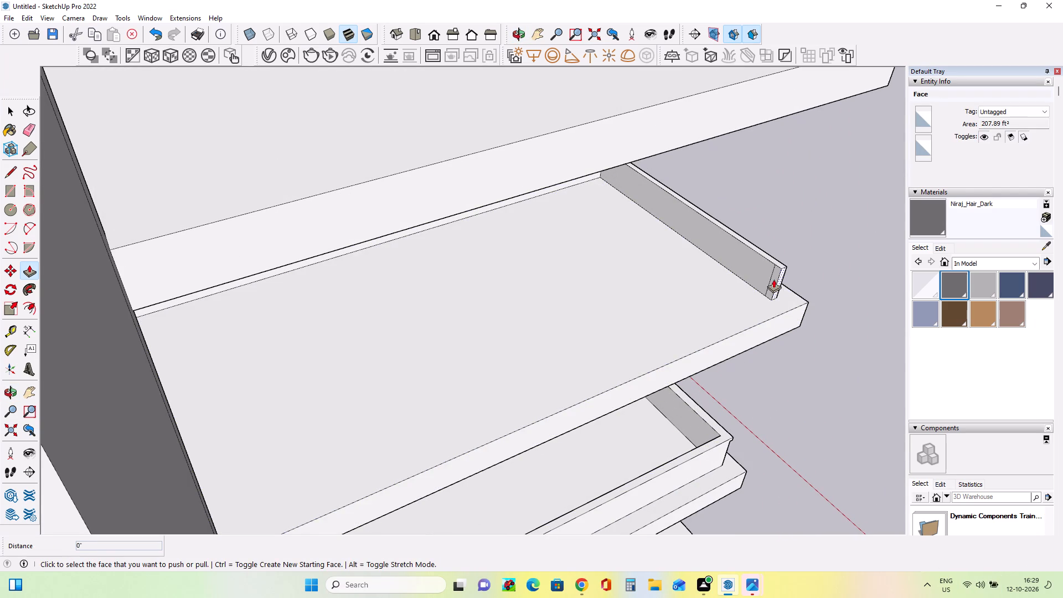
click(773, 279)
scroll(321, 427, down, 1)
middle_drag(290, 425, 36, 398)
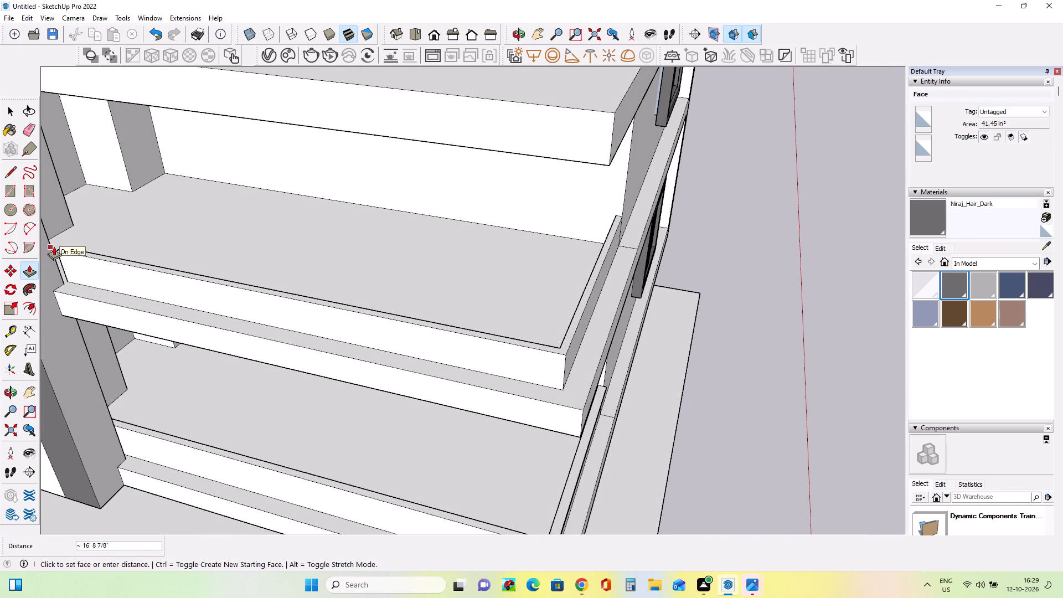
click(54, 246)
Extend the free end of the second-lowest balcony's front parapet about 2' 10 3/16" to meet the adjoining wall.
scroll(51, 231, up, 5)
middle_drag(235, 300, 210, 317)
middle_drag(134, 286, 131, 324)
middle_drag(51, 306, 247, 254)
middle_drag(246, 259, 235, 271)
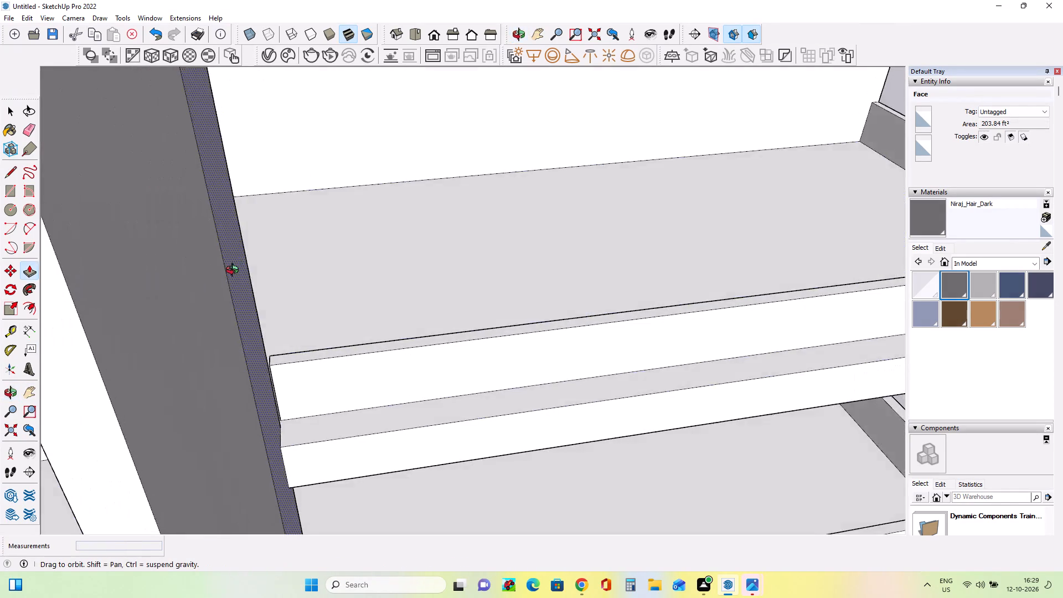
middle_drag(235, 271, 215, 279)
scroll(259, 367, up, 15)
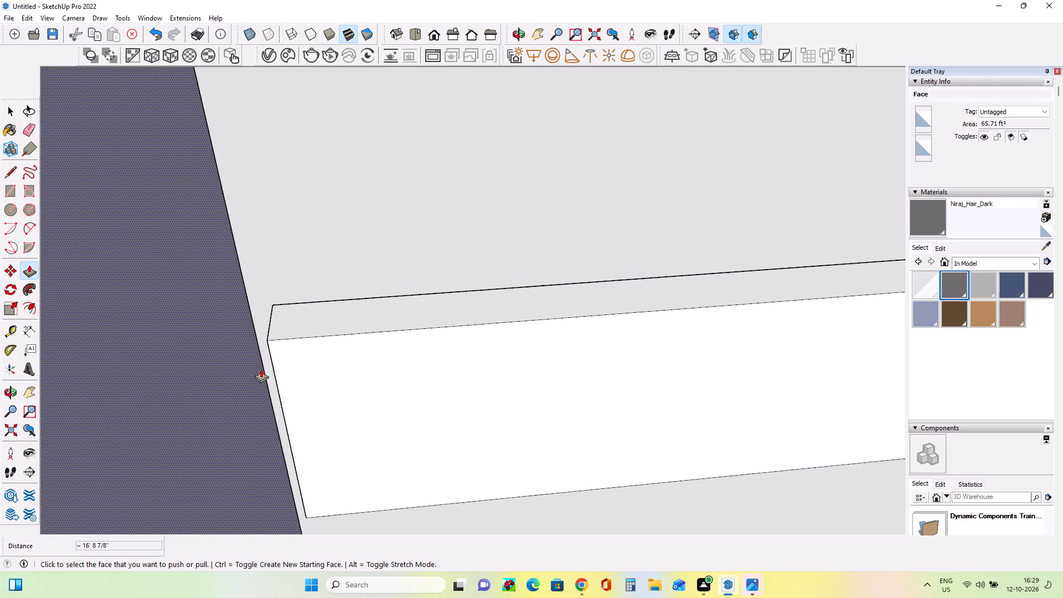
middle_drag(288, 359, 329, 392)
middle_drag(580, 349, 124, 343)
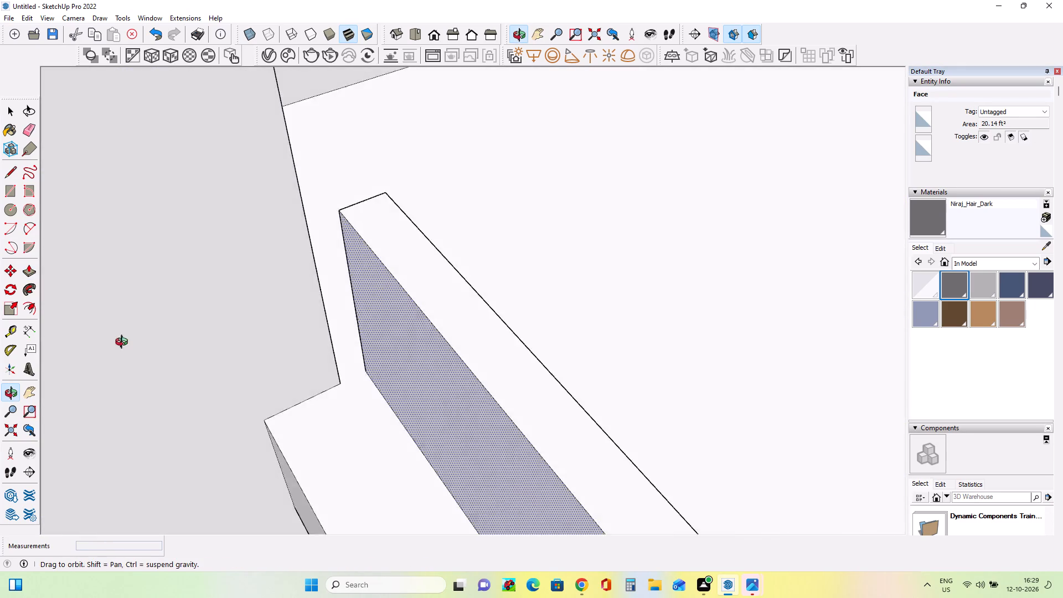
middle_drag(124, 343, 18, 323)
middle_drag(544, 400, 140, 342)
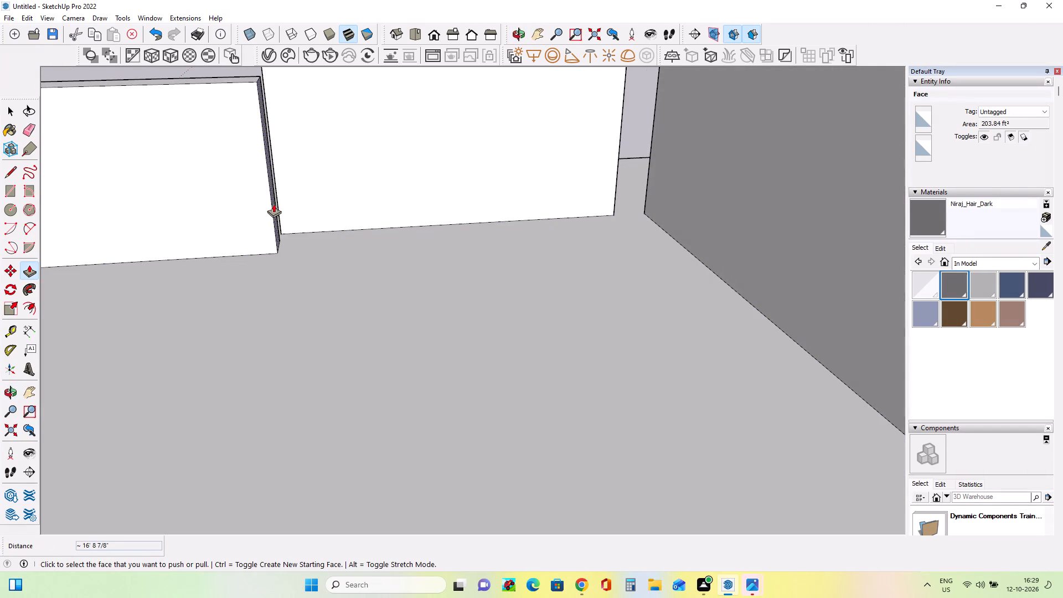
click(274, 204)
drag(654, 181, 663, 187)
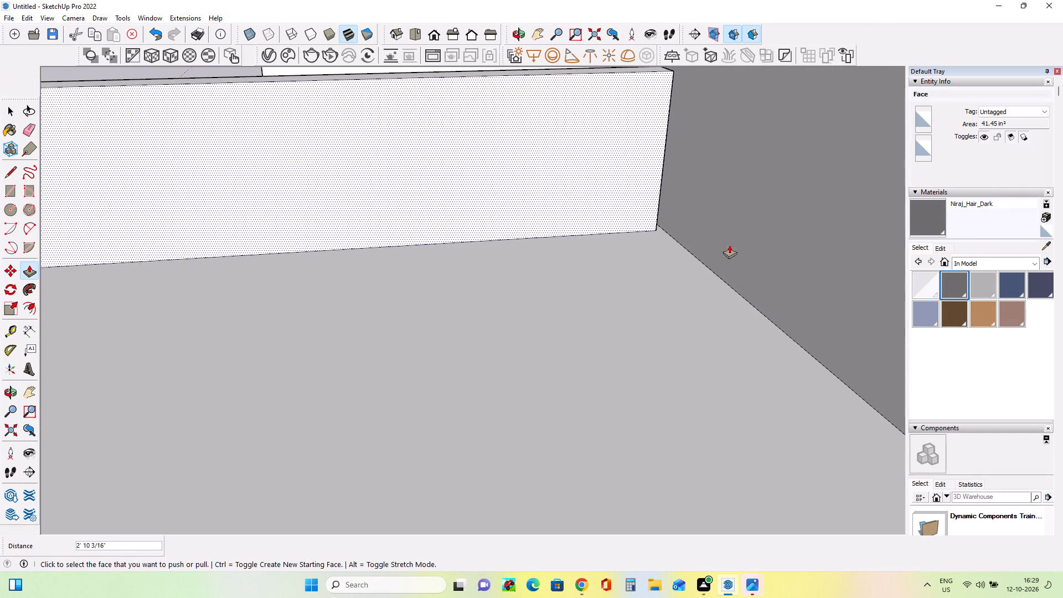
Thicken the second-lowest balcony's front parapet by pulling its outer face outward about 1 15/16".
scroll(735, 247, down, 14)
scroll(649, 271, down, 3)
scroll(710, 288, down, 10)
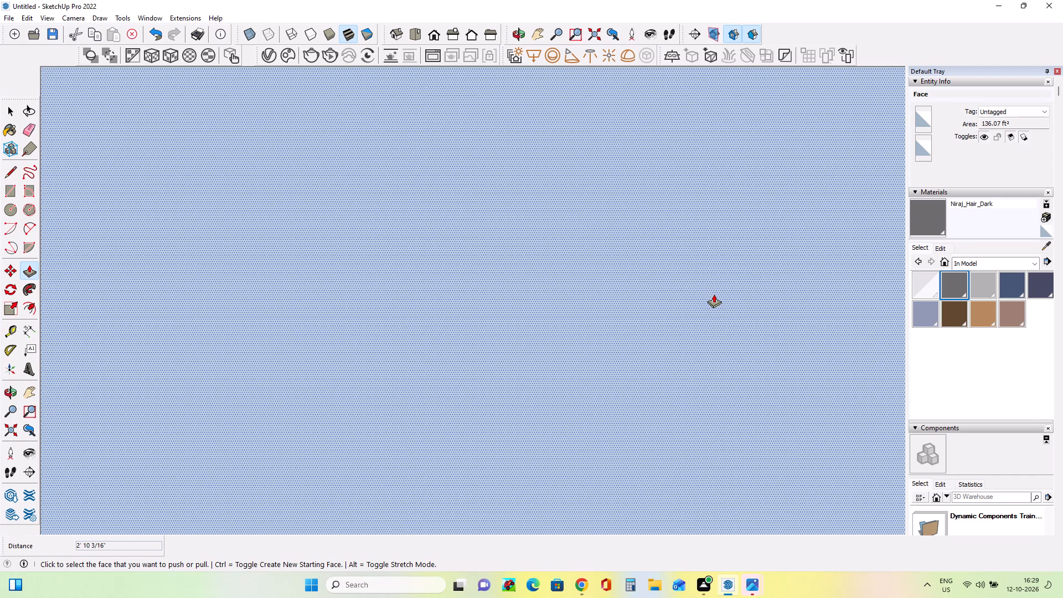
scroll(714, 294, down, 4)
scroll(714, 294, up, 1)
scroll(406, 307, down, 10)
middle_drag(517, 336, 819, 353)
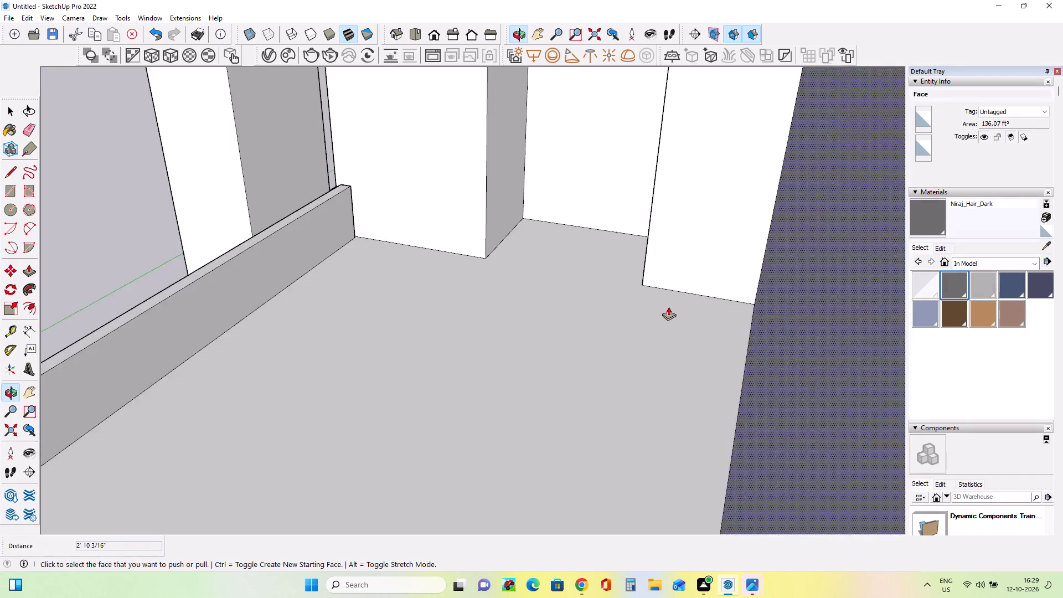
scroll(497, 273, down, 5)
scroll(613, 316, down, 16)
scroll(661, 334, down, 7)
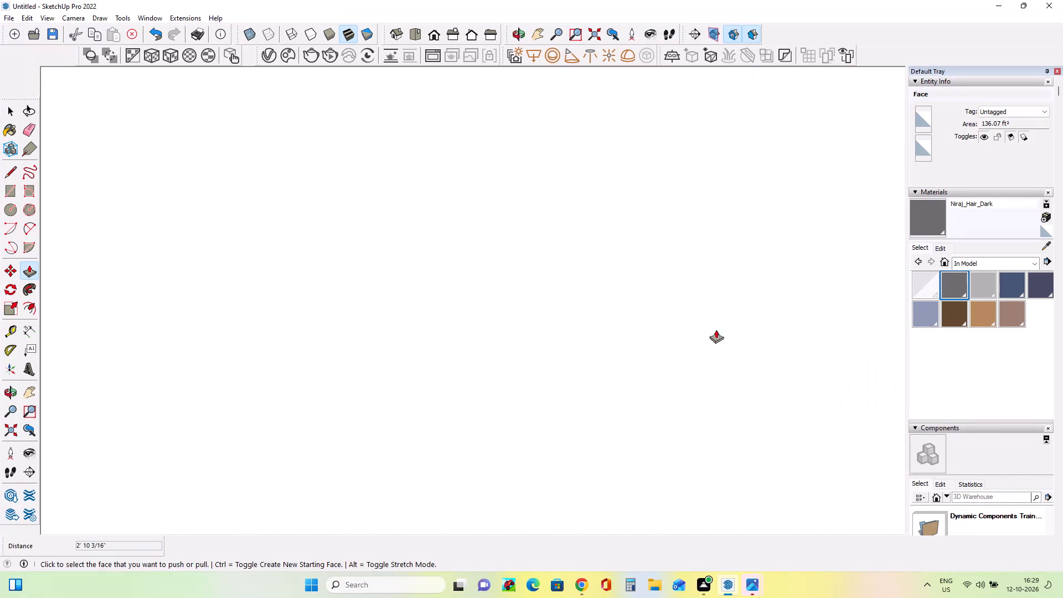
scroll(716, 329, down, 13)
scroll(488, 285, down, 16)
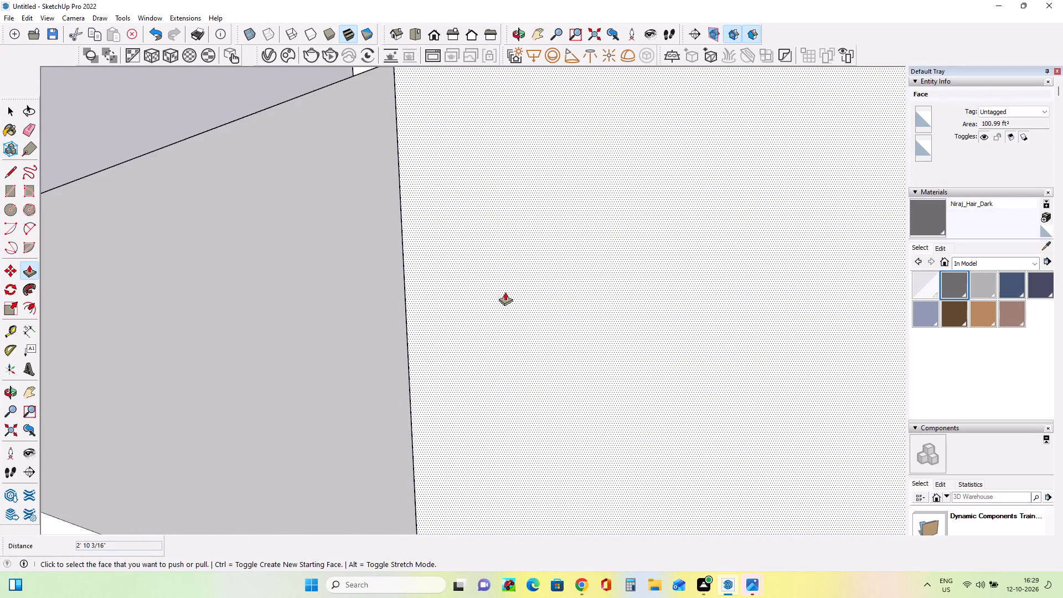
scroll(505, 292, down, 20)
scroll(441, 311, down, 5)
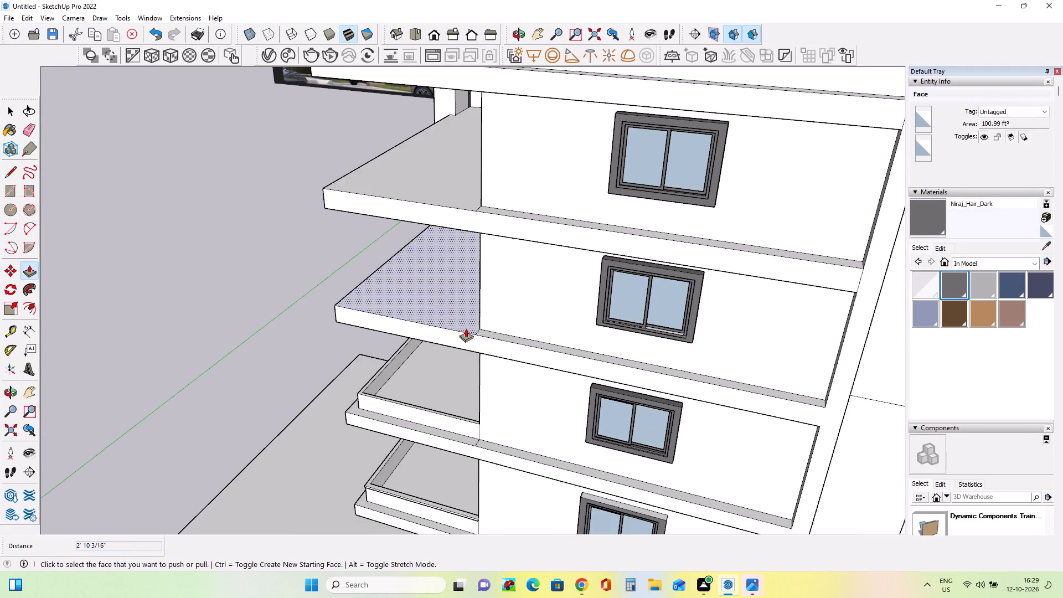
middle_drag(486, 325, 779, 292)
middle_drag(451, 255, 521, 255)
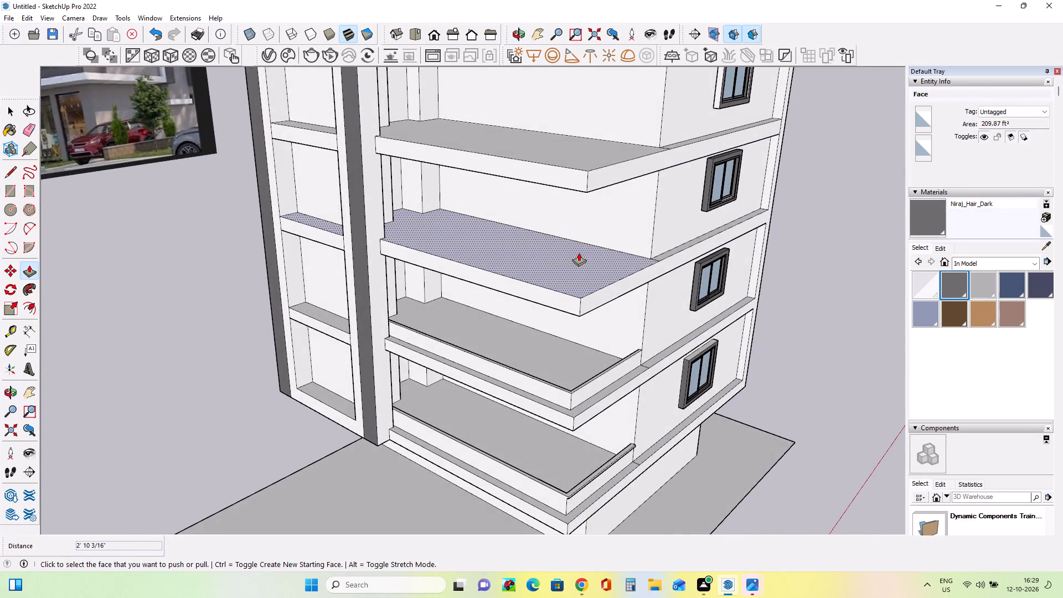
scroll(579, 252, up, 4)
middle_drag(622, 265, 602, 230)
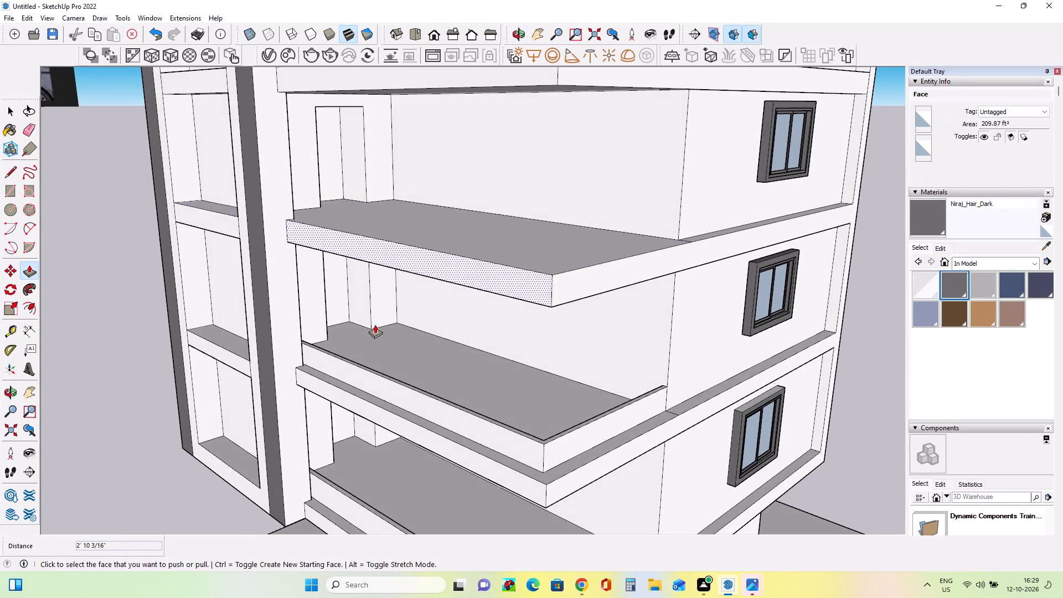
scroll(294, 350, up, 9)
middle_drag(437, 378, 317, 389)
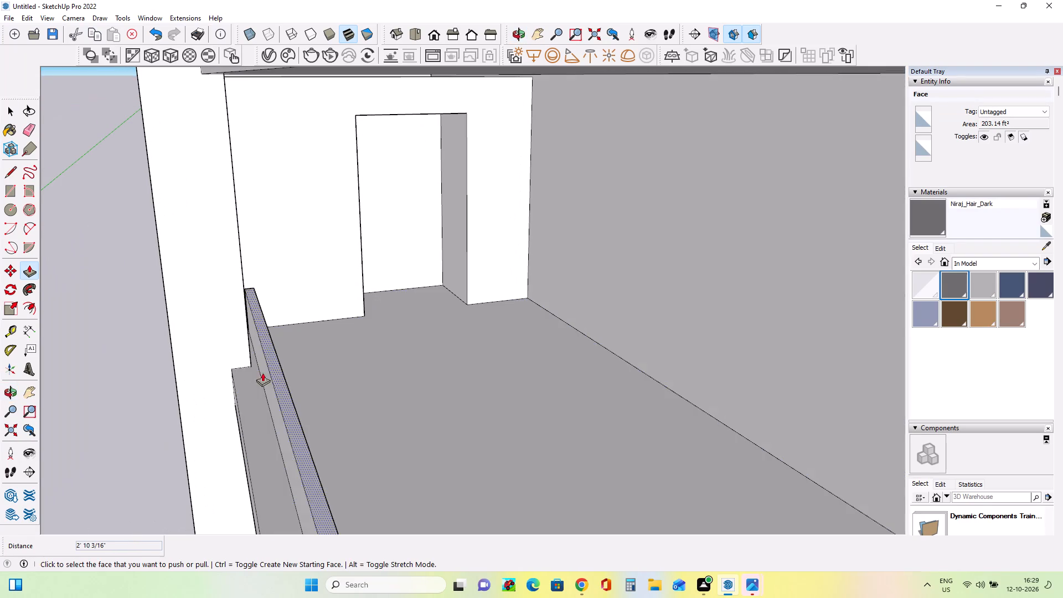
click(260, 367)
click(246, 366)
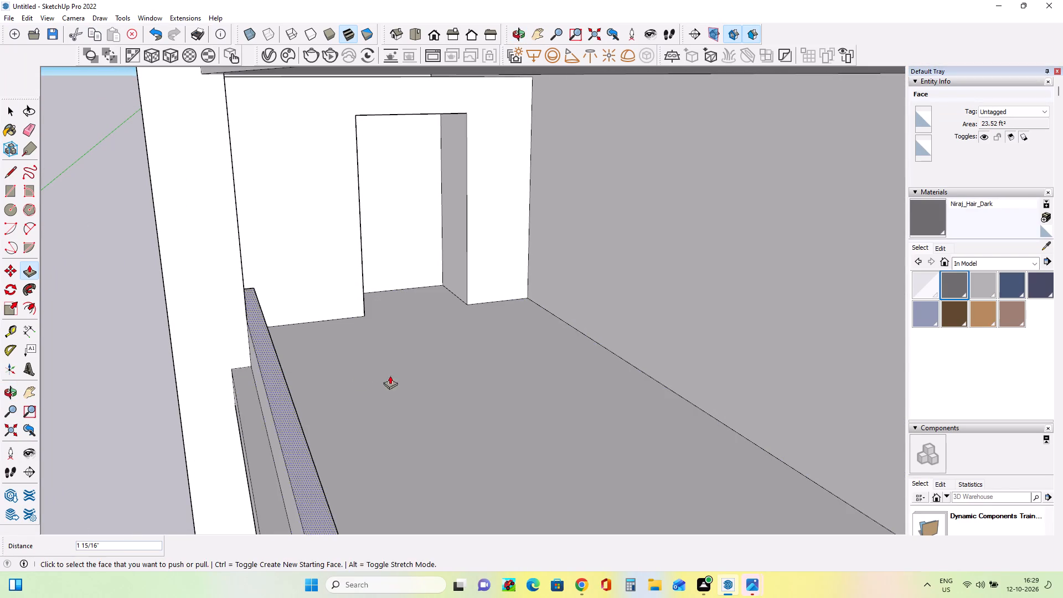
middle_drag(390, 375, 354, 357)
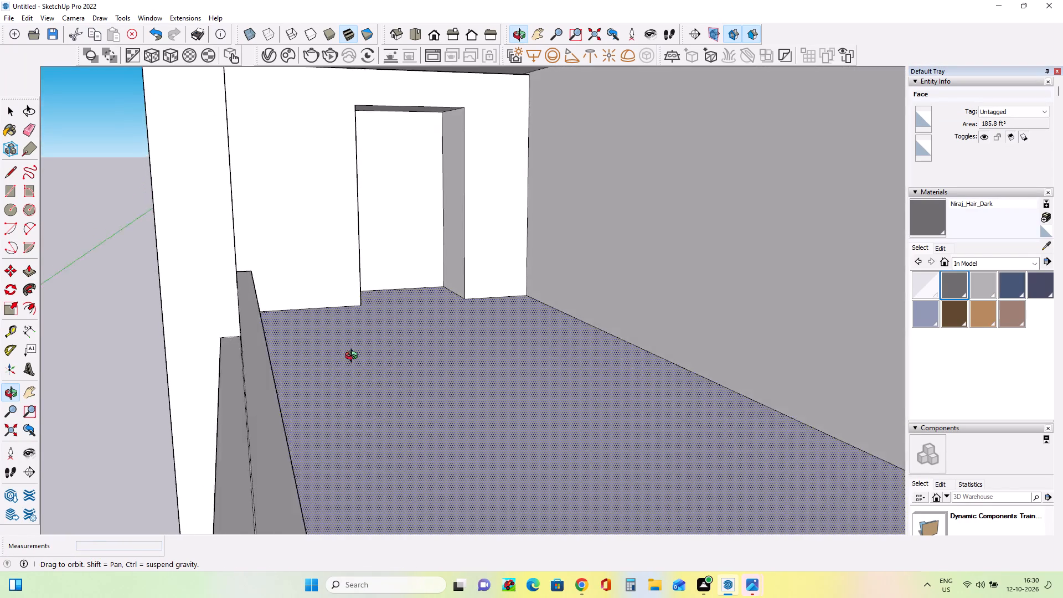
Thin the second-lowest balcony's front parapet by pushing its inner face about 1 3/8" towards the outer side.
middle_drag(354, 357, 342, 361)
click(220, 363)
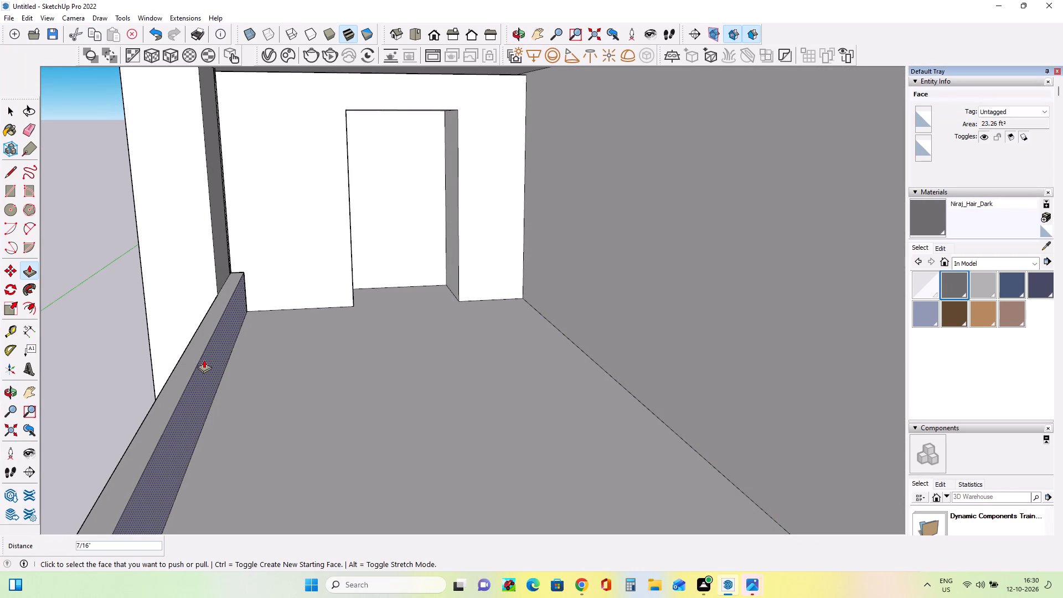
click(211, 369)
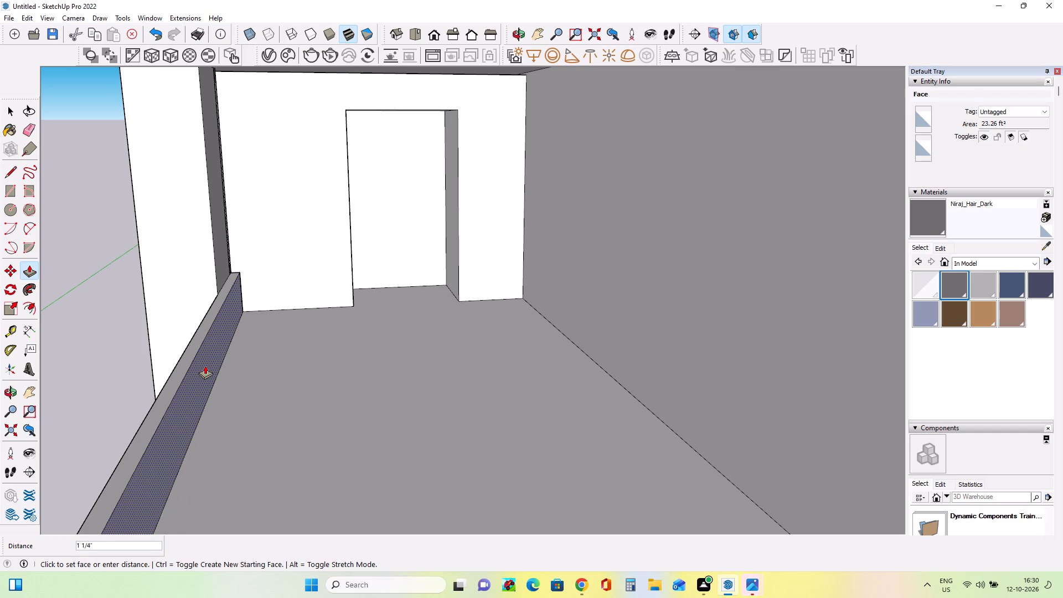
click(205, 365)
Examine the modelled lower balconies and the top edge of the lowest balcony's parapet in the reference photo.
middle_drag(451, 364, 452, 384)
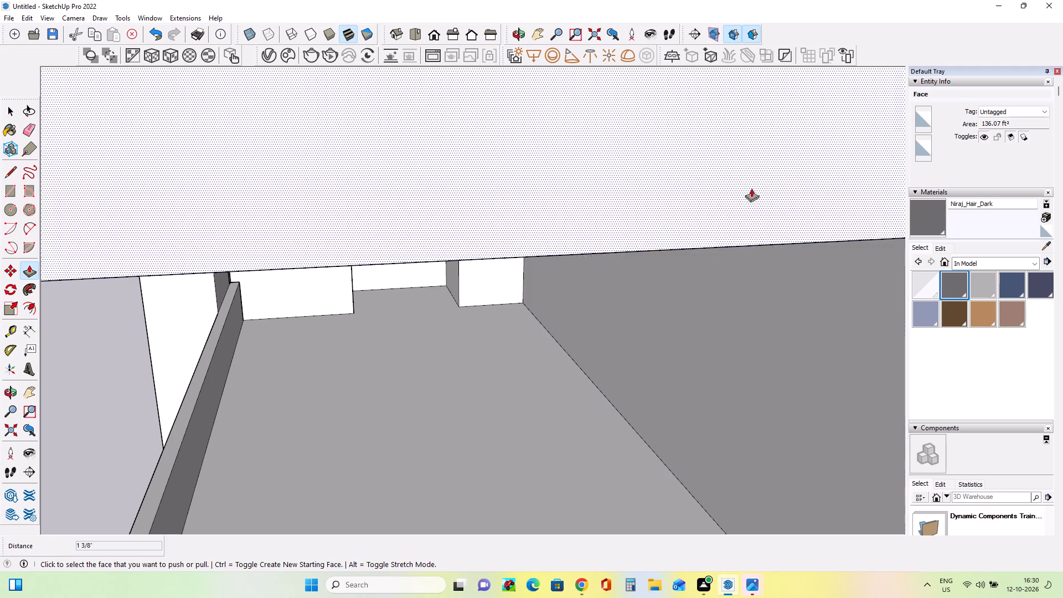
scroll(744, 319, down, 9)
scroll(690, 353, down, 7)
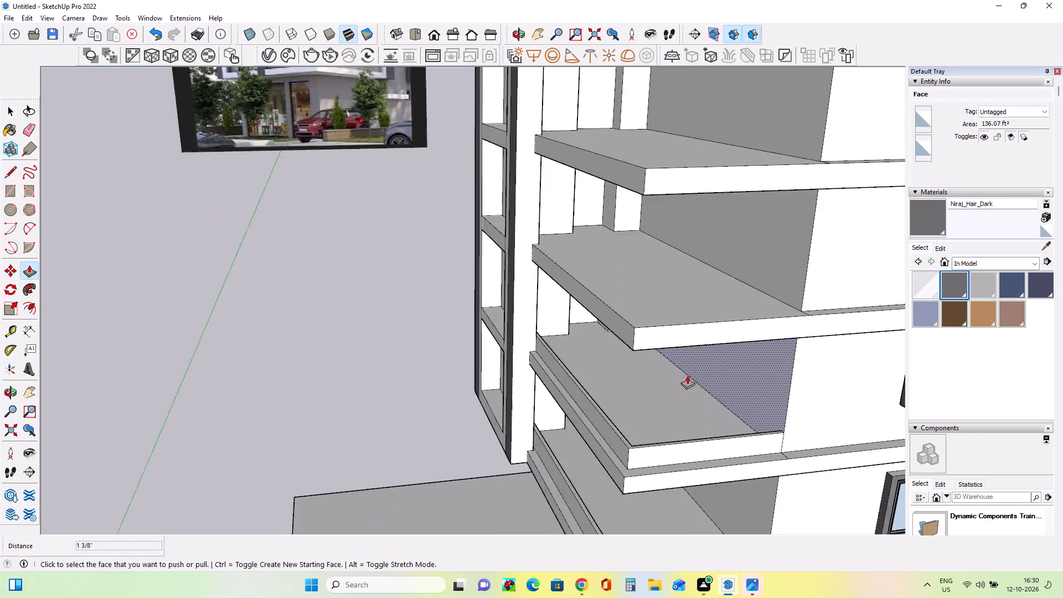
scroll(689, 378, down, 5)
scroll(668, 494, up, 11)
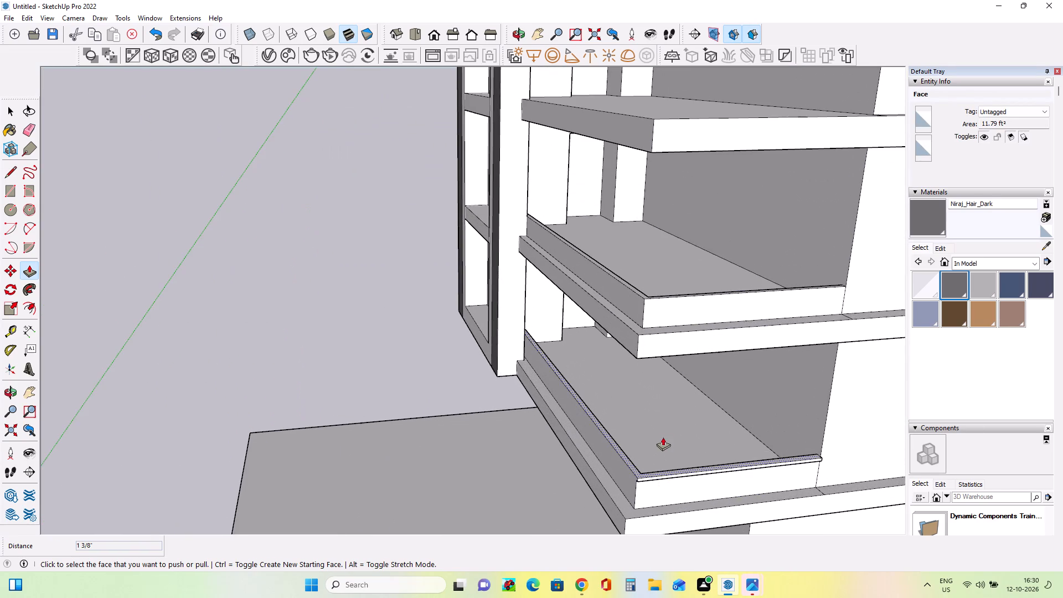
middle_drag(667, 441, 679, 460)
scroll(648, 402, up, 3)
middle_drag(656, 399, 677, 407)
scroll(704, 422, down, 3)
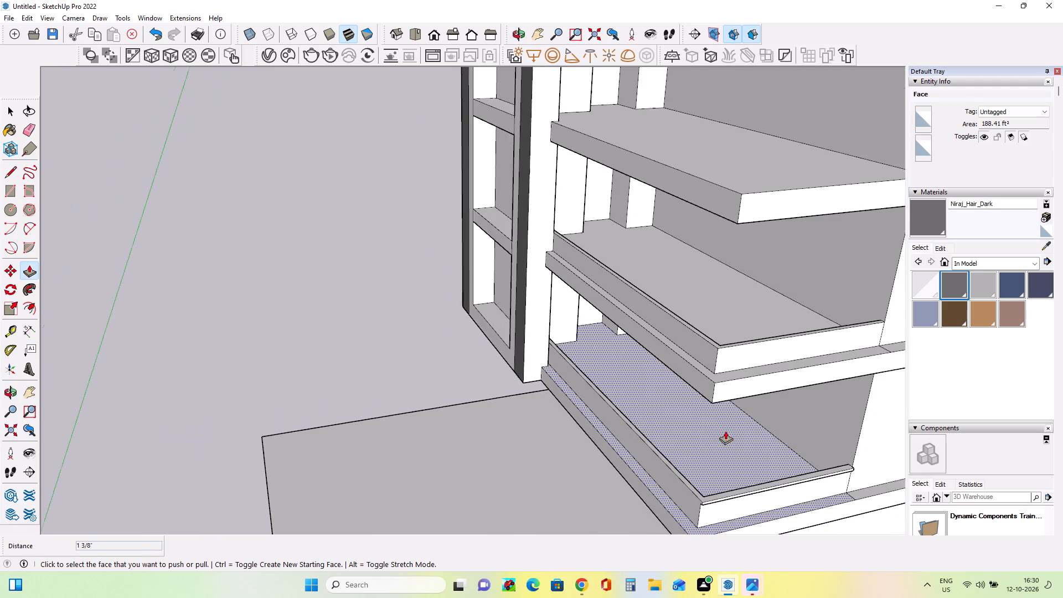
scroll(725, 431, down, 10)
scroll(465, 128, up, 4)
scroll(517, 189, up, 4)
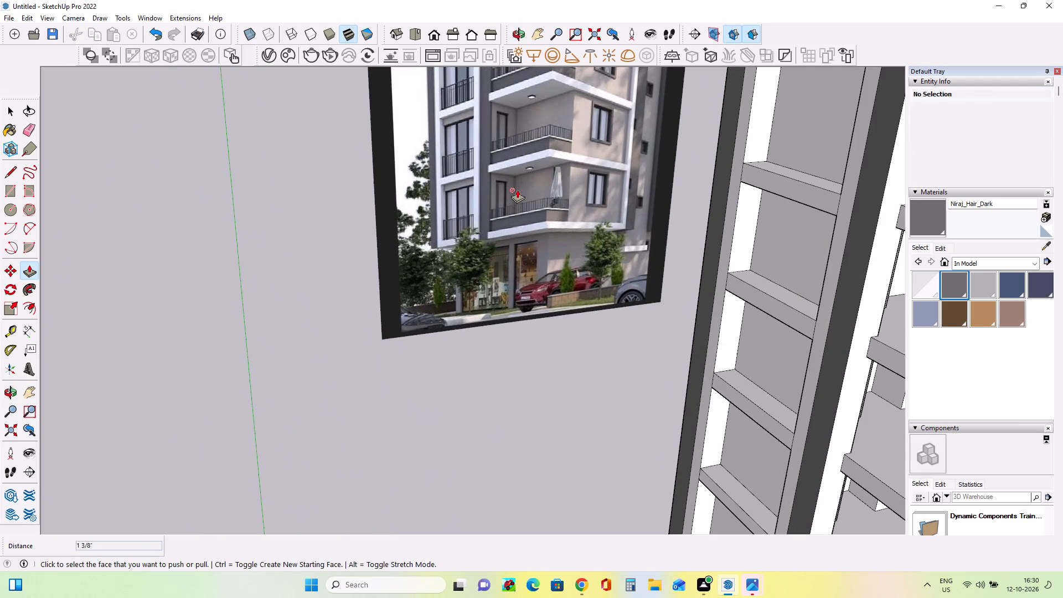
scroll(512, 199, up, 4)
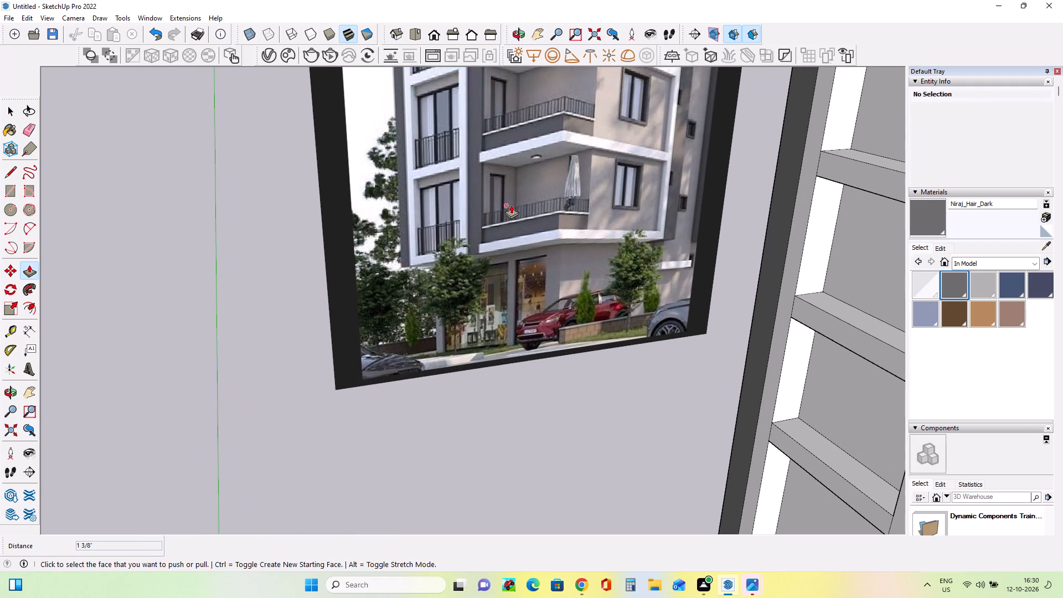
scroll(495, 224, up, 6)
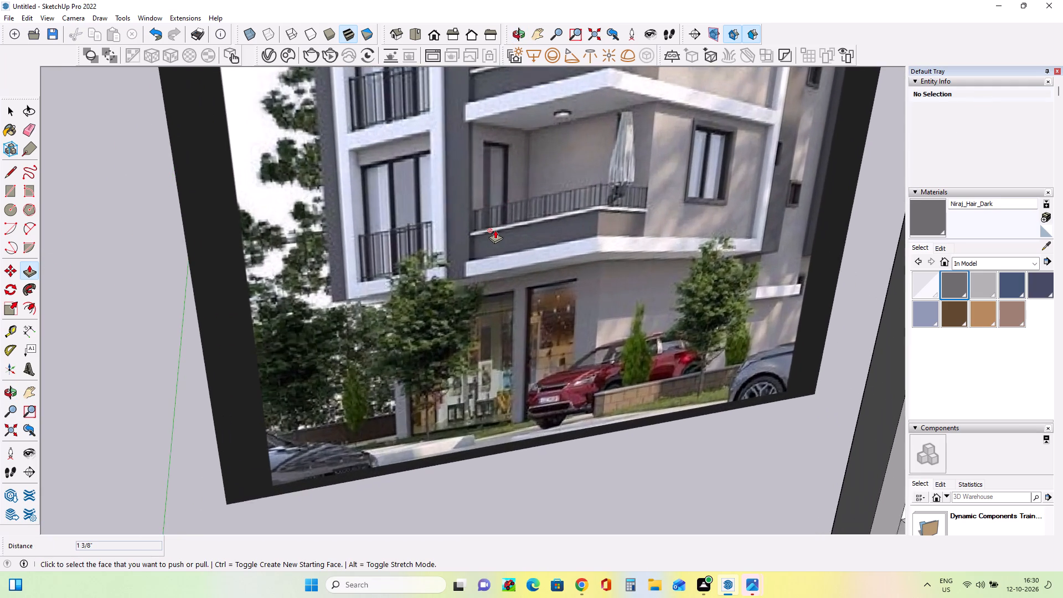
scroll(495, 230, up, 2)
scroll(495, 230, down, 9)
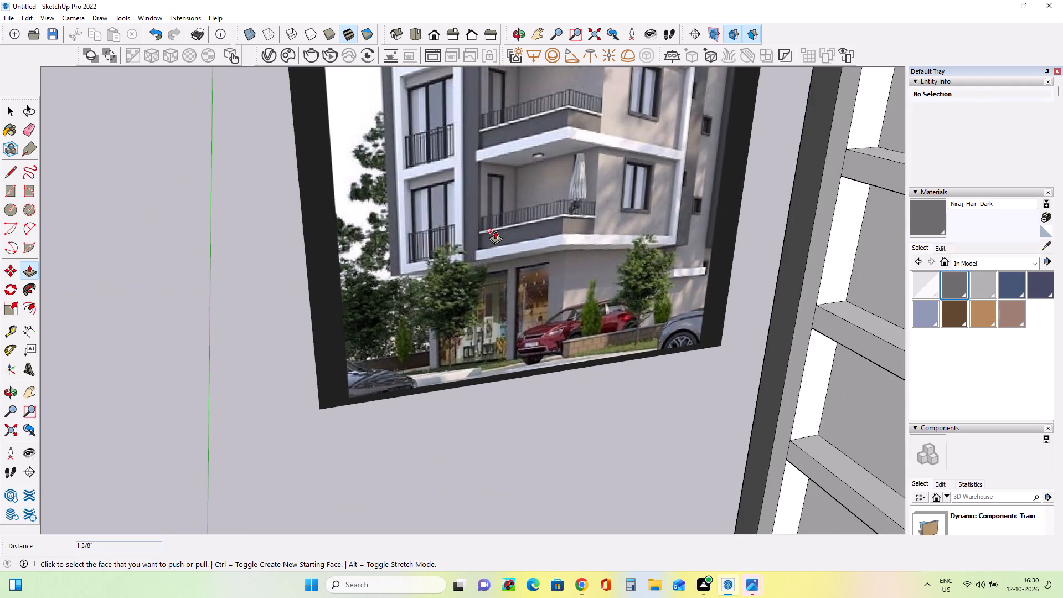
scroll(495, 230, down, 9)
scroll(725, 300, down, 9)
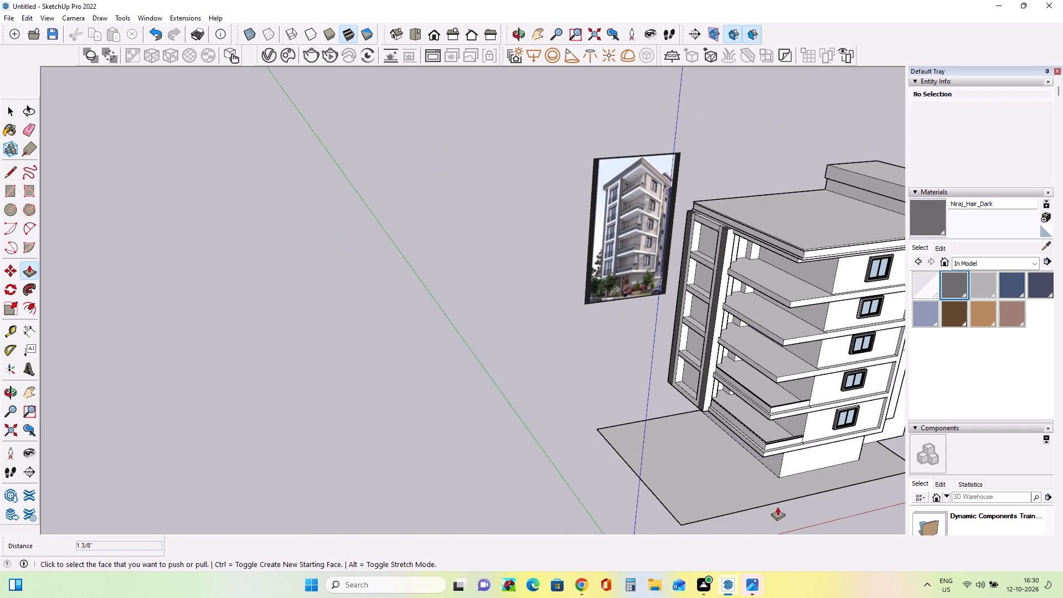
Draw a short vertical edge at the top outer corner of the lowest balcony's front parapet, closing the side coping's end profile.
scroll(752, 482, up, 5)
scroll(748, 427, up, 6)
middle_drag(775, 399, 882, 432)
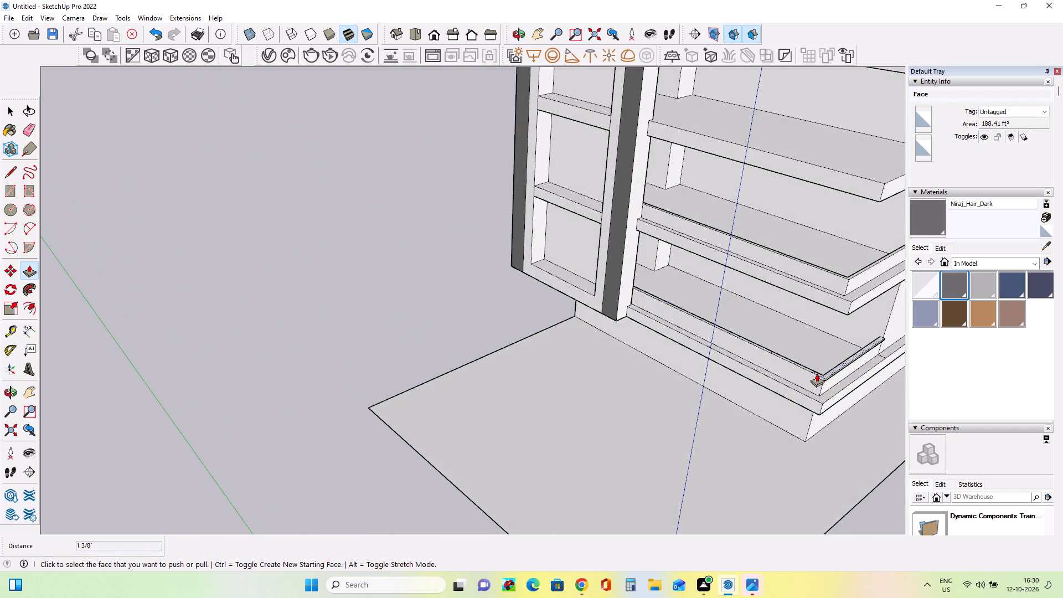
scroll(816, 373, up, 15)
middle_drag(832, 393, 914, 416)
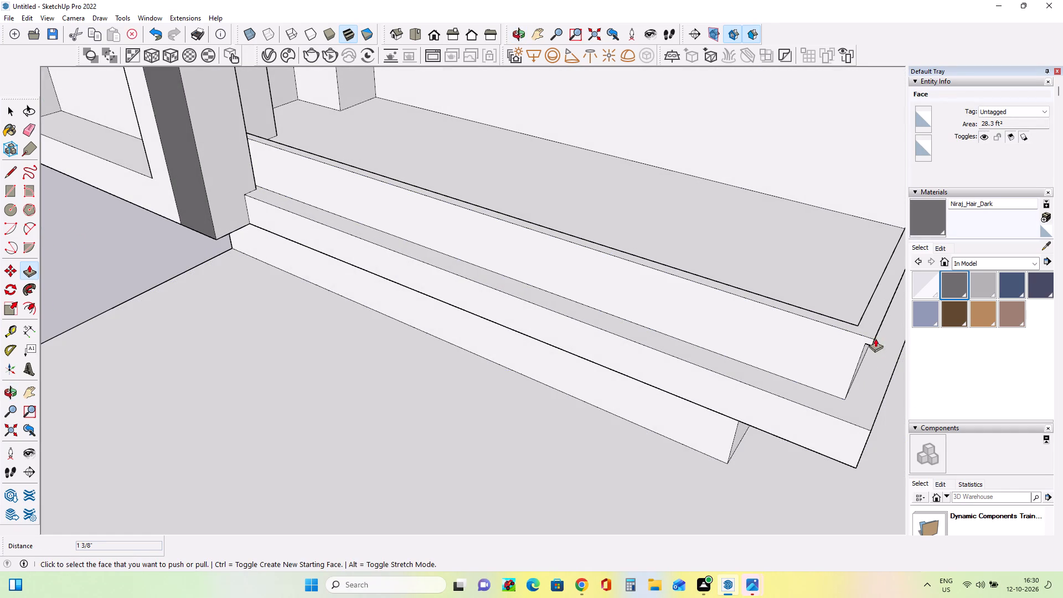
scroll(806, 354, down, 2)
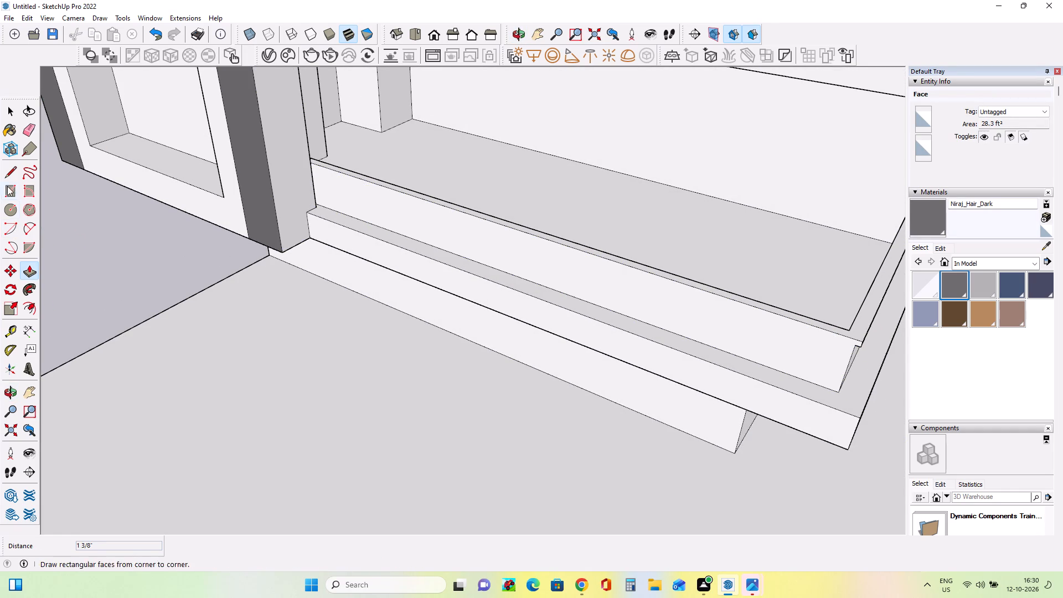
click(10, 172)
scroll(853, 345, up, 3)
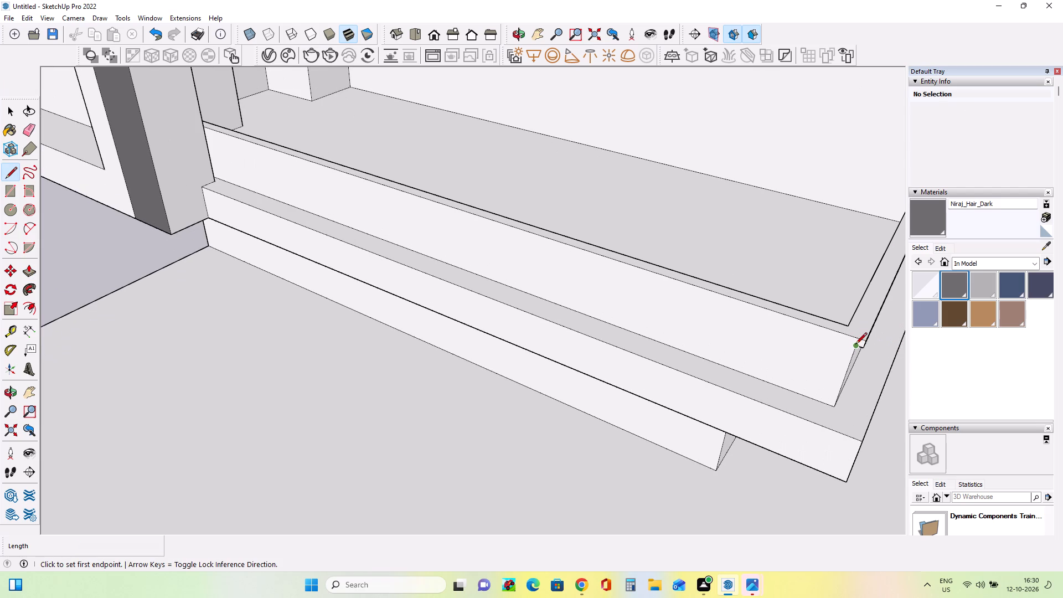
click(855, 345)
click(858, 339)
middle_drag(869, 397, 854, 401)
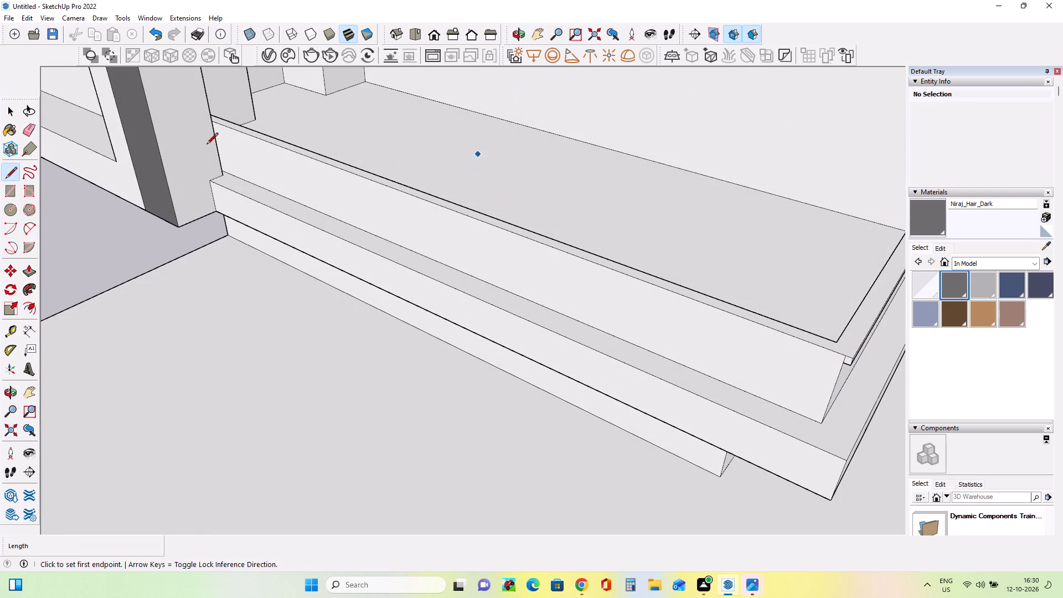
Push/Pull the small end face of the lowest balcony's side coping about 1 11/16" out past the front parapet.
click(22, 271)
scroll(863, 361, up, 2)
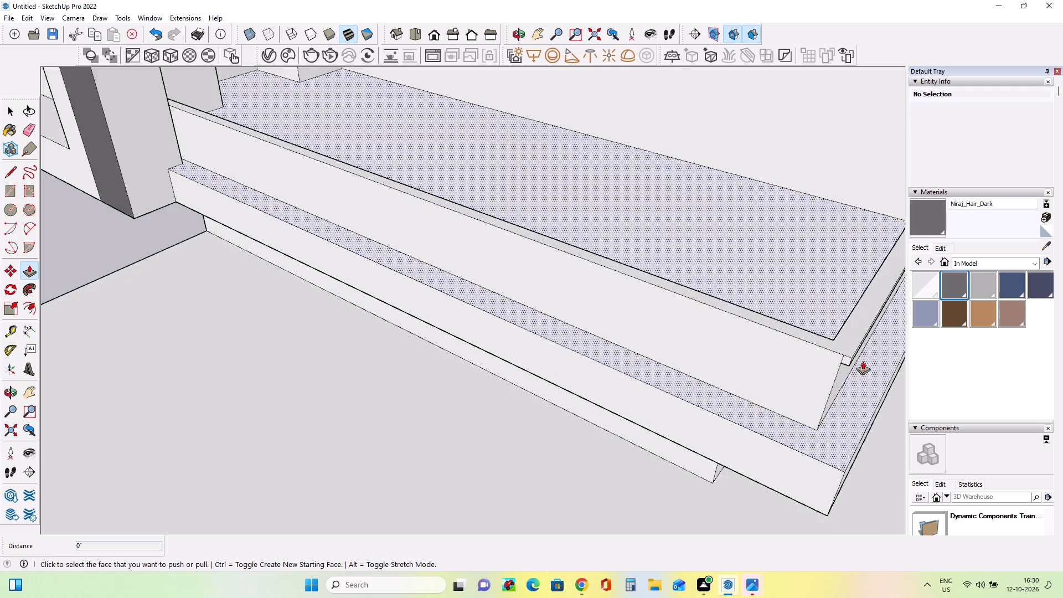
scroll(863, 361, up, 2)
click(838, 357)
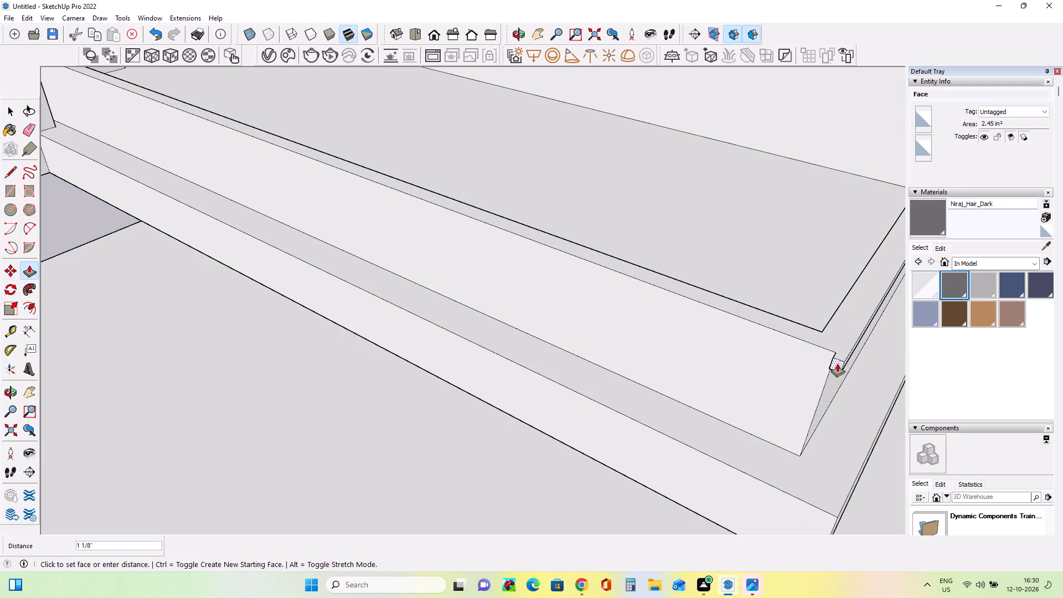
click(837, 365)
Push/Pull the inner face of the lowest balcony's projecting coping block about 17' 10 15/16" along the front parapet to the dark column.
middle_drag(775, 388, 959, 404)
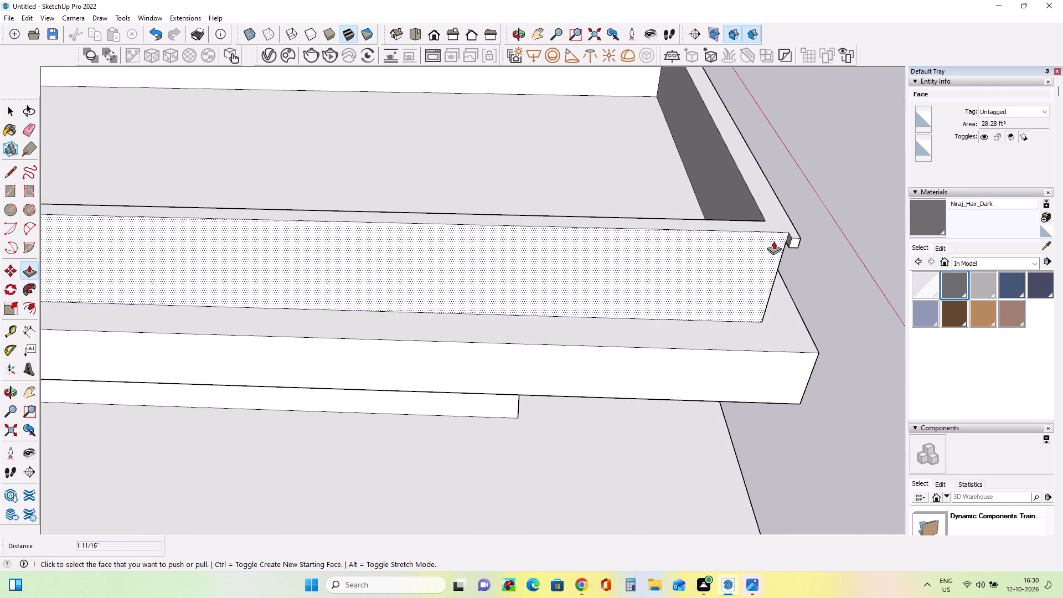
click(786, 240)
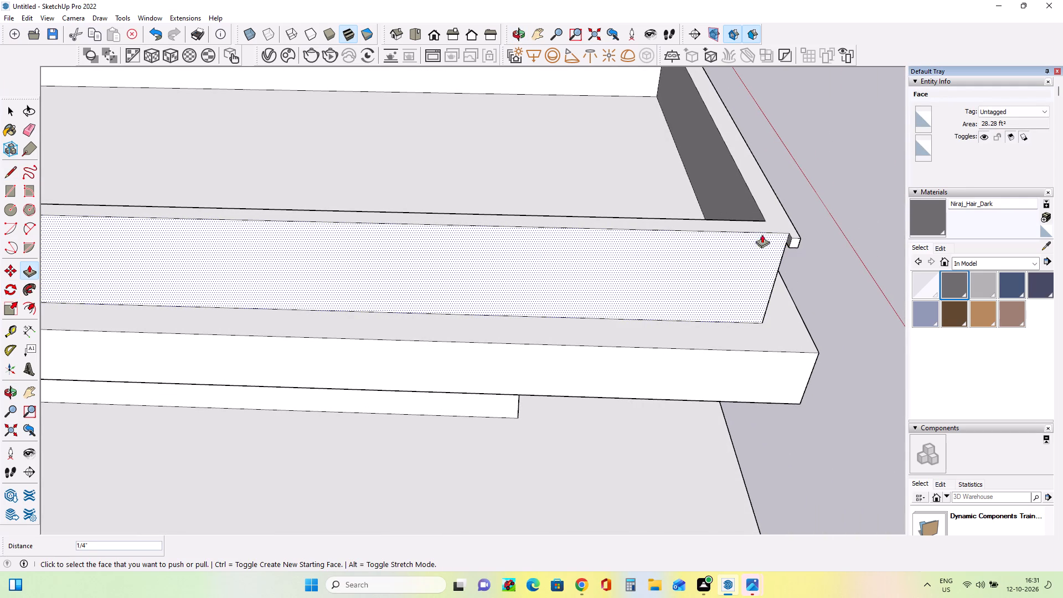
scroll(779, 239, up, 6)
scroll(780, 210, down, 2)
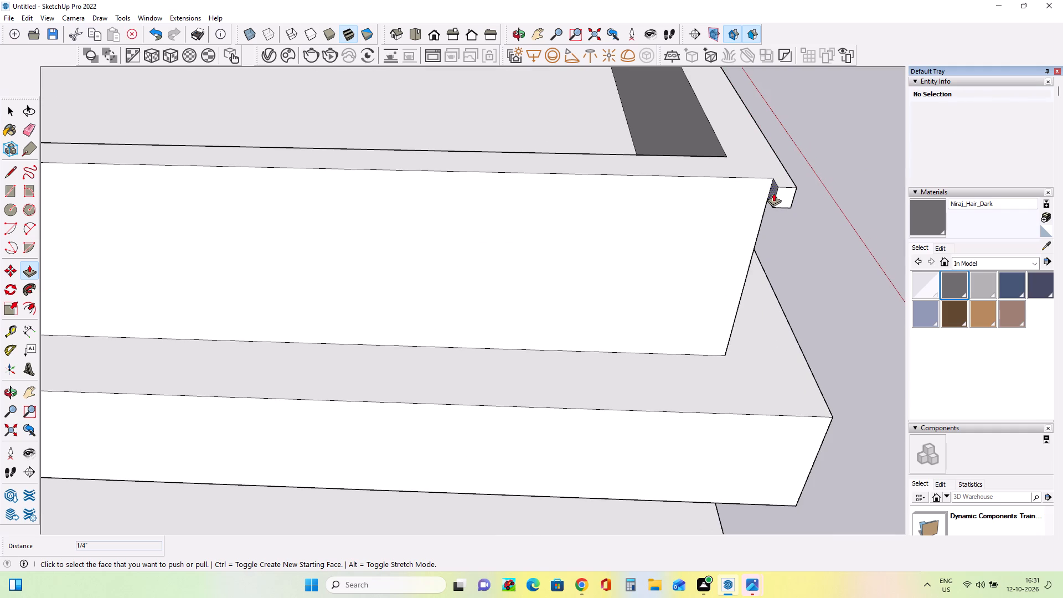
click(771, 193)
scroll(652, 193, down, 7)
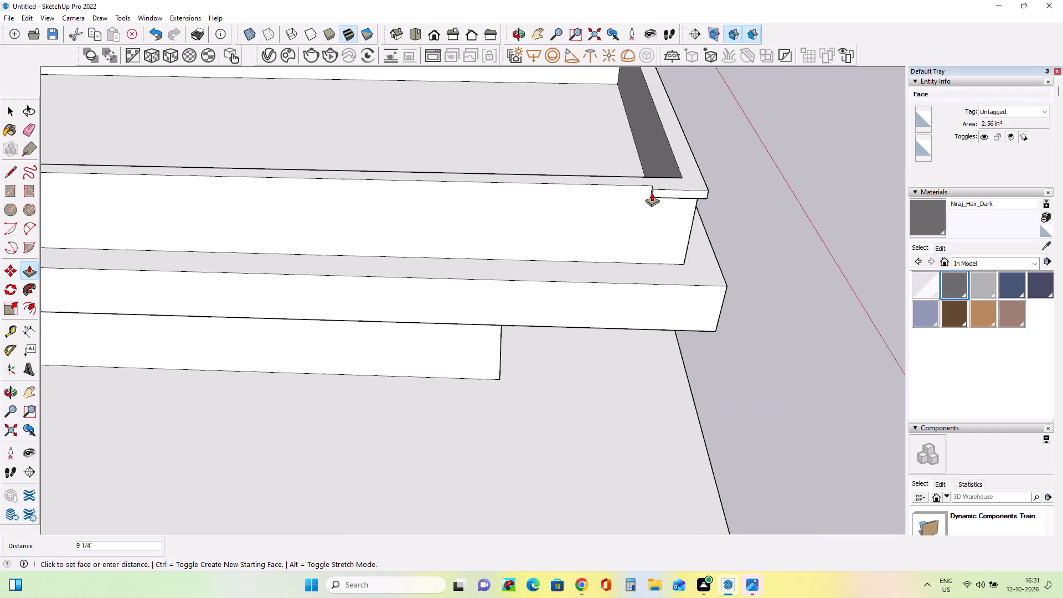
scroll(652, 193, down, 18)
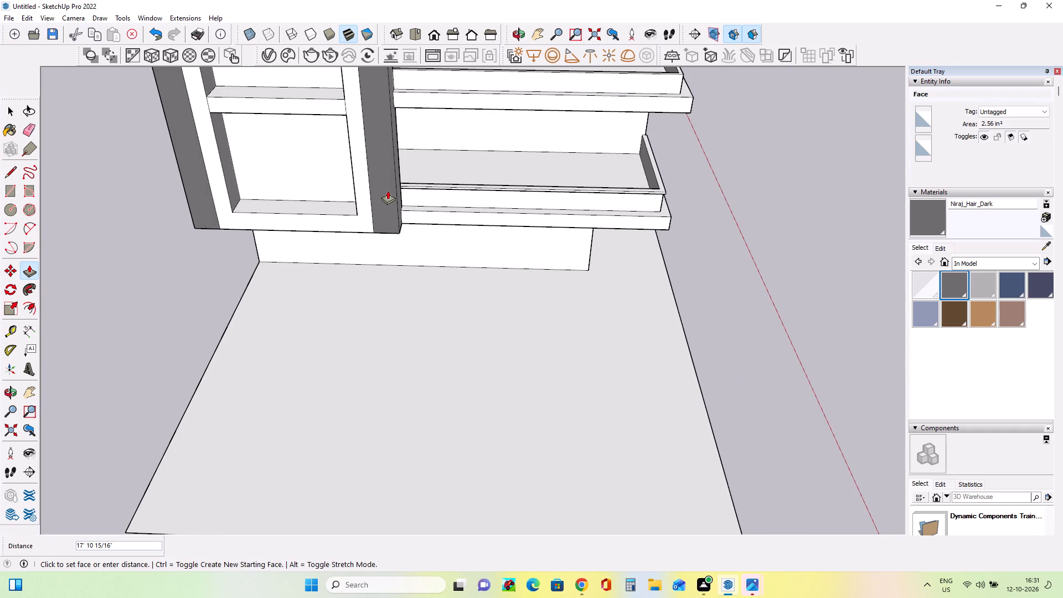
click(388, 190)
Draw a line about 8' 8 15/16" long just below the top edge of the second-lowest balcony's side parapet, marking a coping strip.
middle_drag(585, 224, 298, 232)
middle_drag(605, 266, 603, 261)
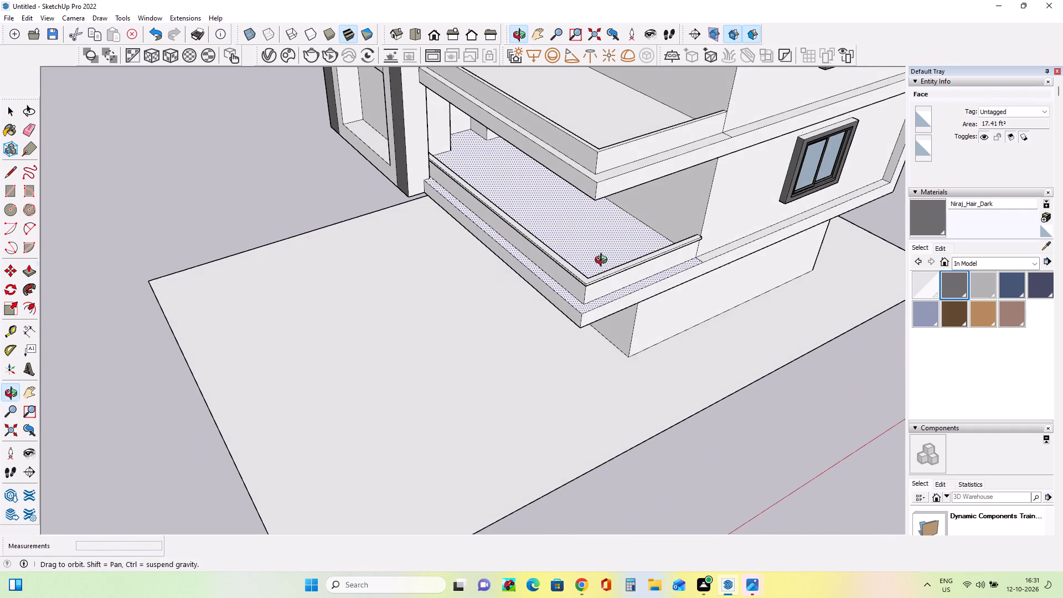
middle_drag(603, 261, 602, 258)
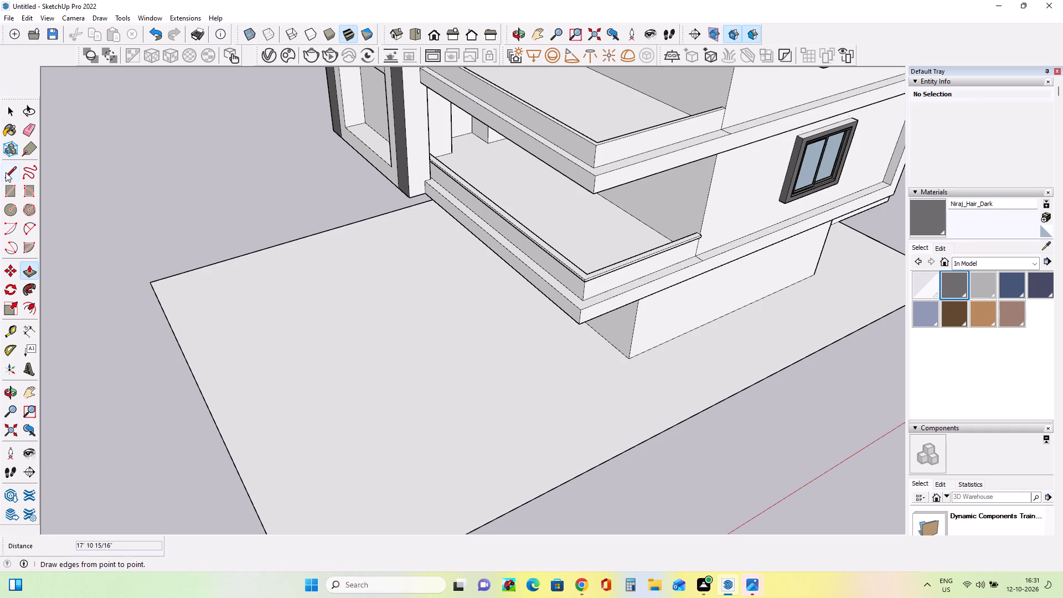
click(6, 172)
scroll(716, 111, up, 13)
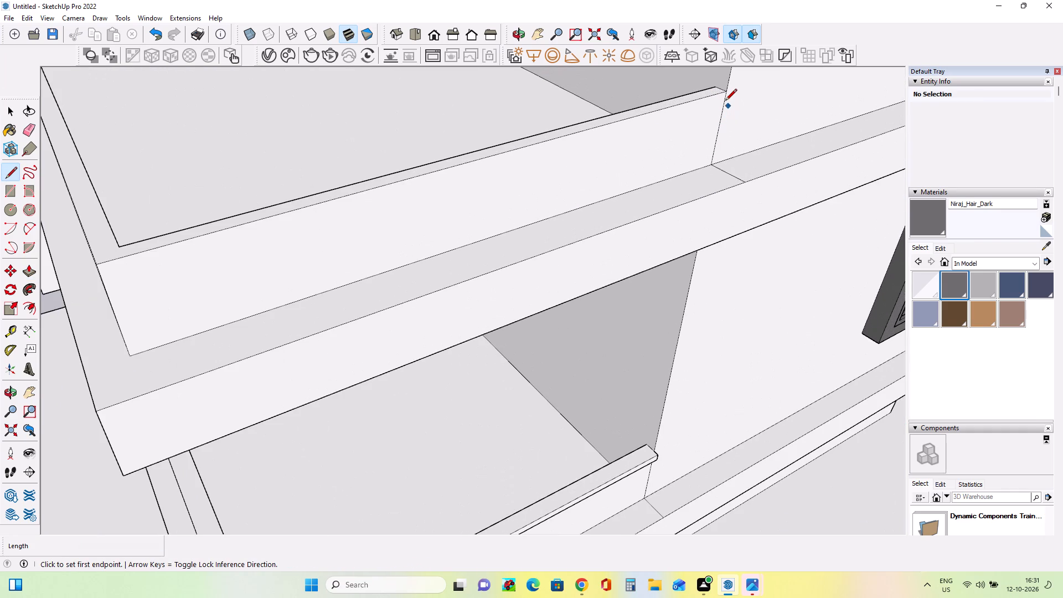
click(725, 99)
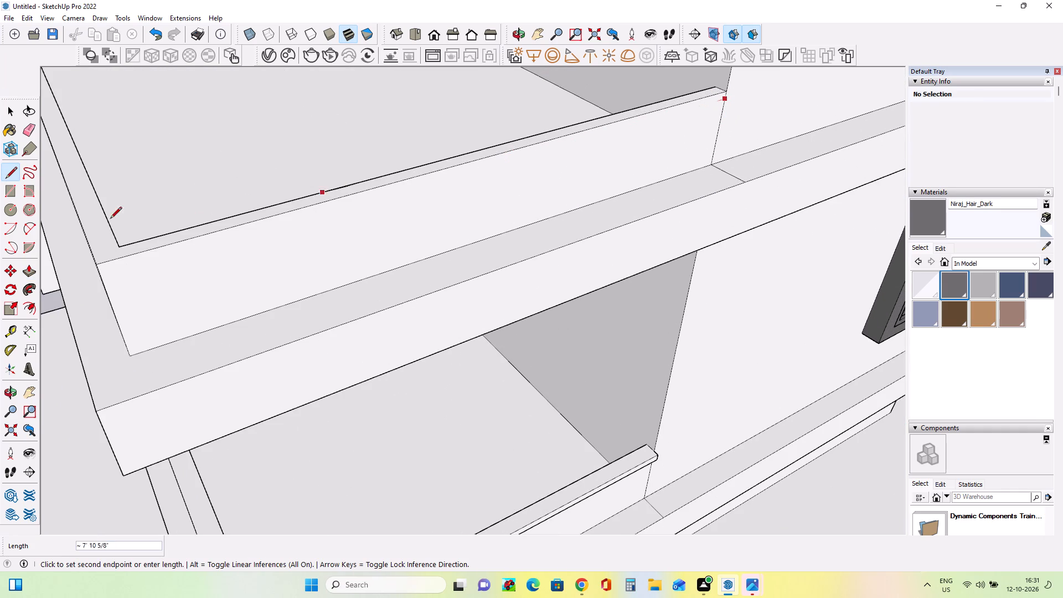
click(104, 278)
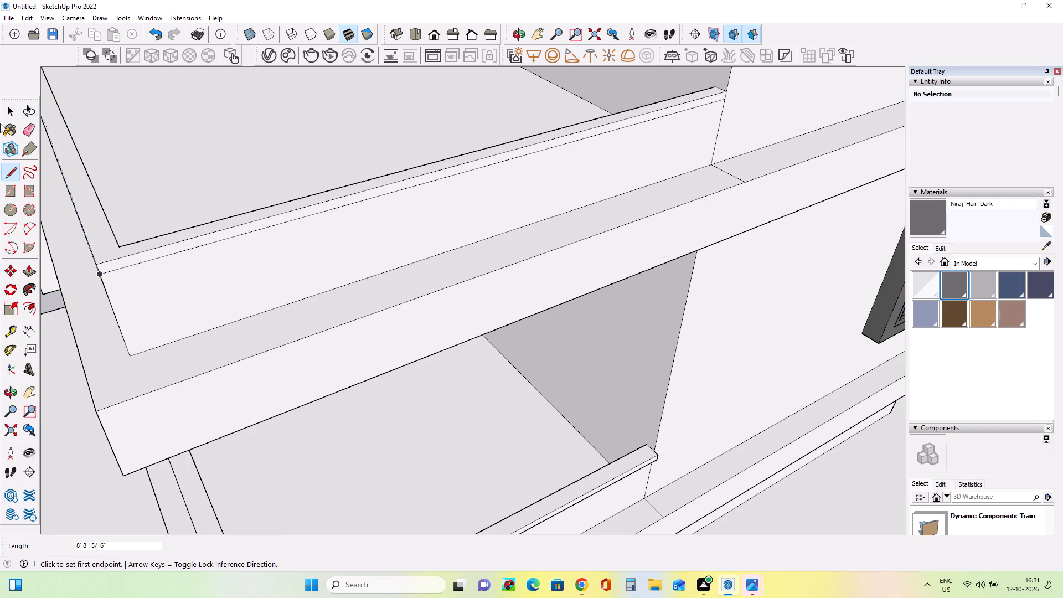
Push/Pull the narrow top strip of the second-lowest balcony's side parapet outward about 11/16" to form a projecting coping.
click(29, 270)
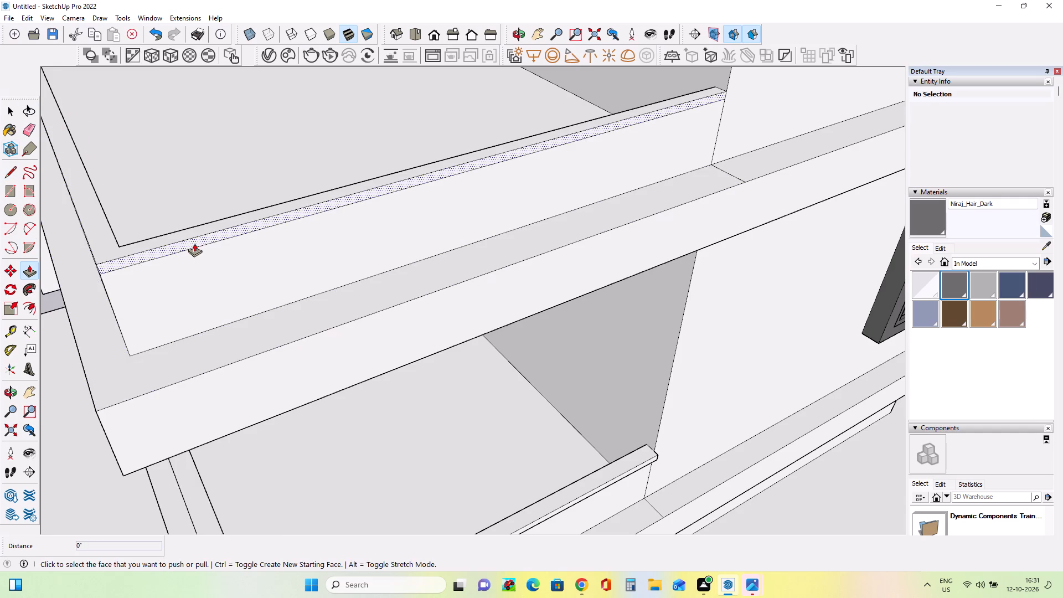
click(194, 243)
click(197, 245)
Draw a vertical edge about 1 3/8" long at the second-lowest balcony's front parapet corner, closing the side coping's end profile.
middle_drag(330, 259, 560, 208)
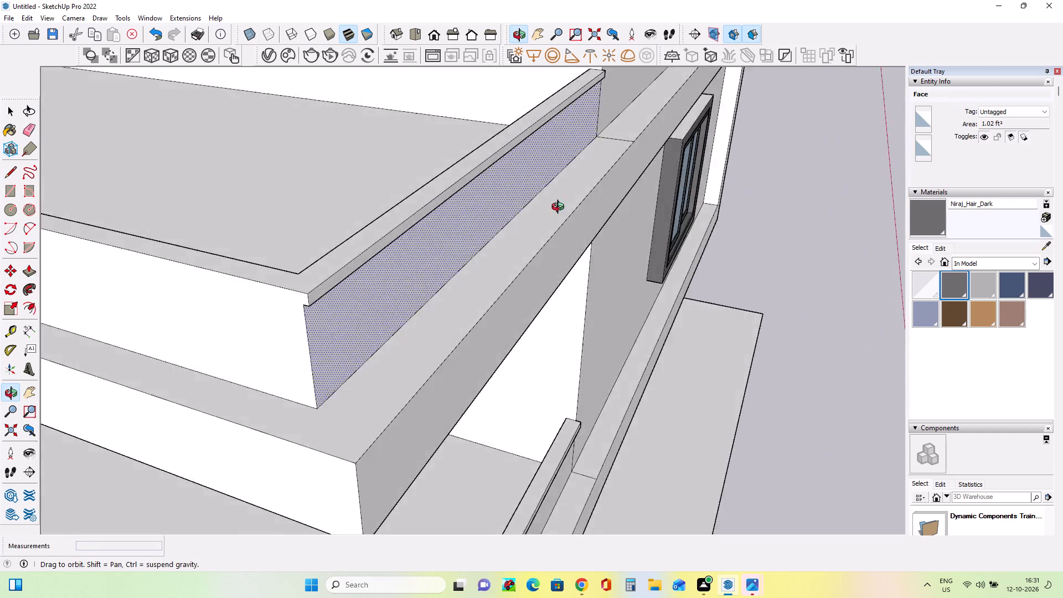
middle_drag(560, 208, 605, 197)
scroll(608, 204, down, 4)
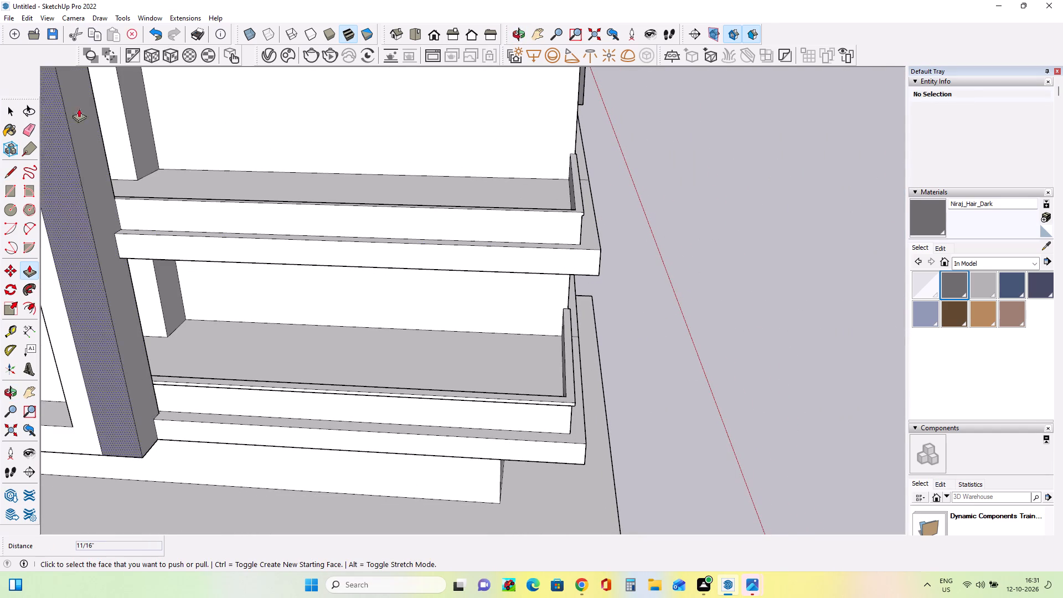
click(5, 174)
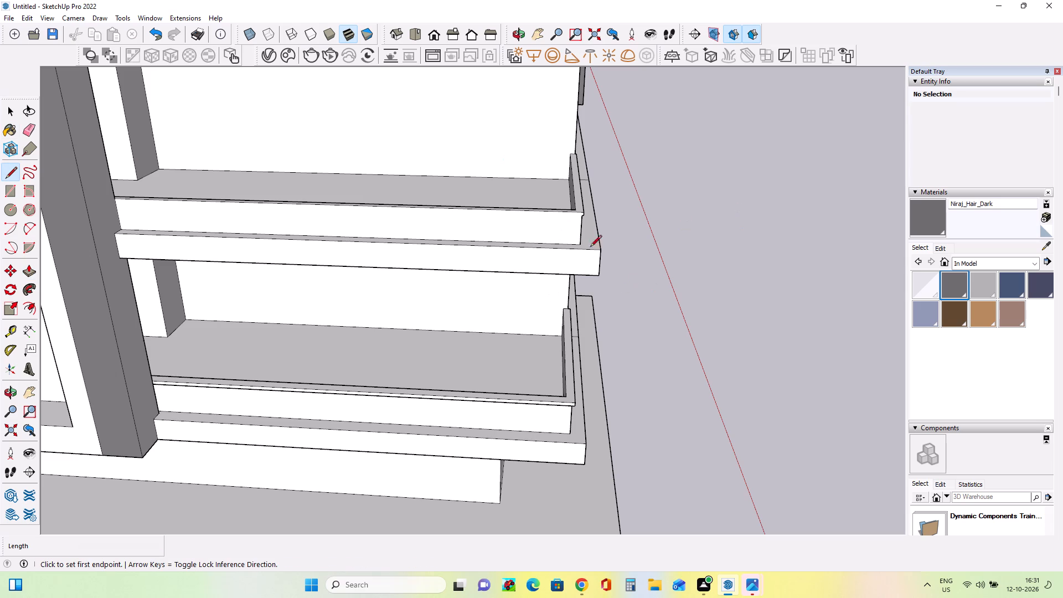
scroll(615, 253, up, 4)
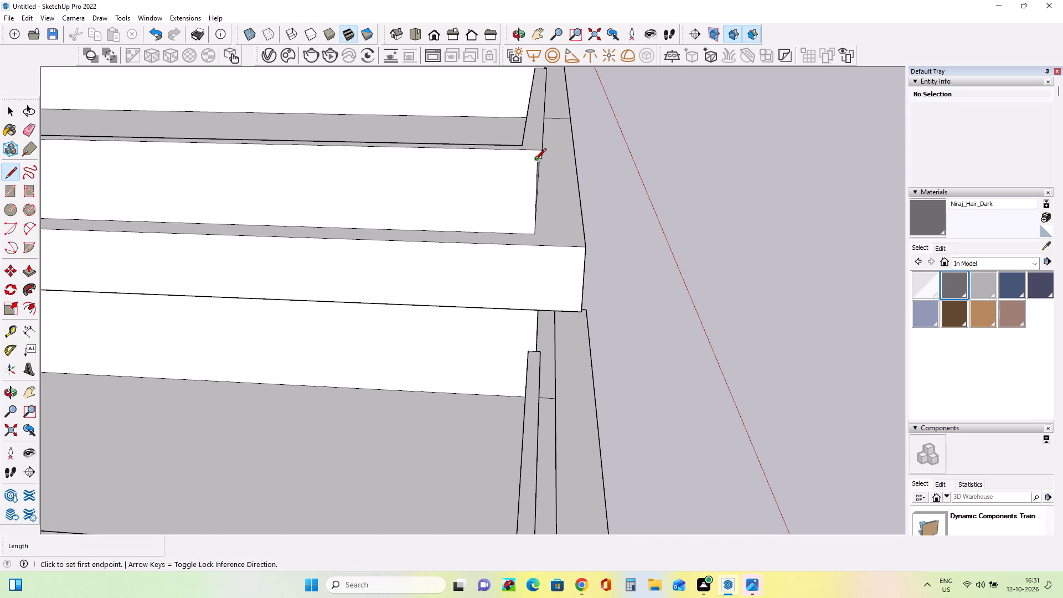
click(535, 161)
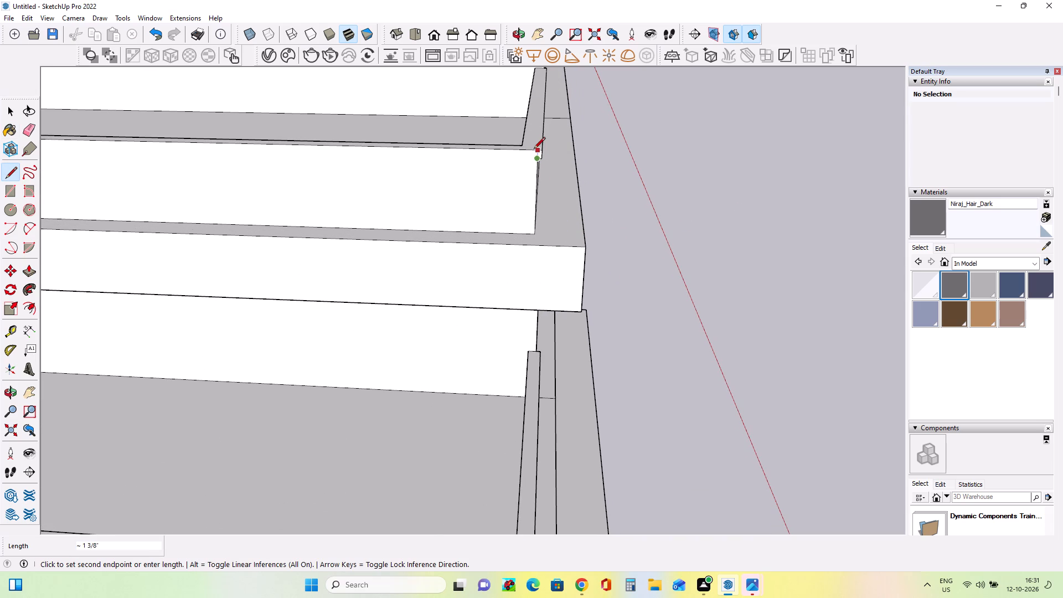
click(534, 149)
scroll(576, 191, up, 3)
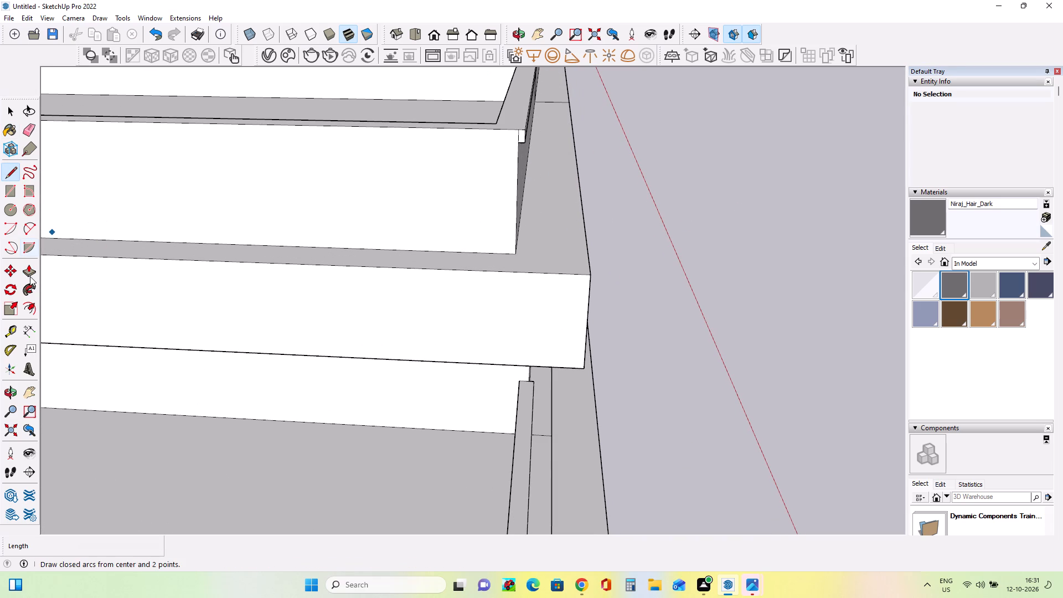
Push/Pull the end face of the second-lowest balcony's side coping past the front parapet corner about 3 1/2", and back about 2 11/16".
click(30, 276)
click(523, 136)
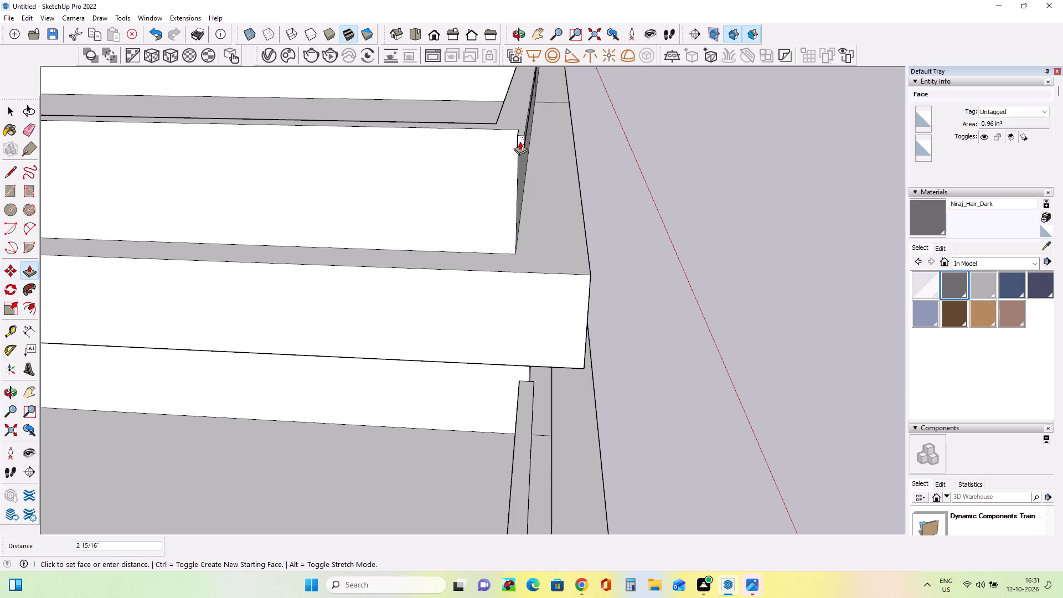
click(519, 142)
middle_drag(540, 150, 680, 146)
scroll(741, 145, down, 3)
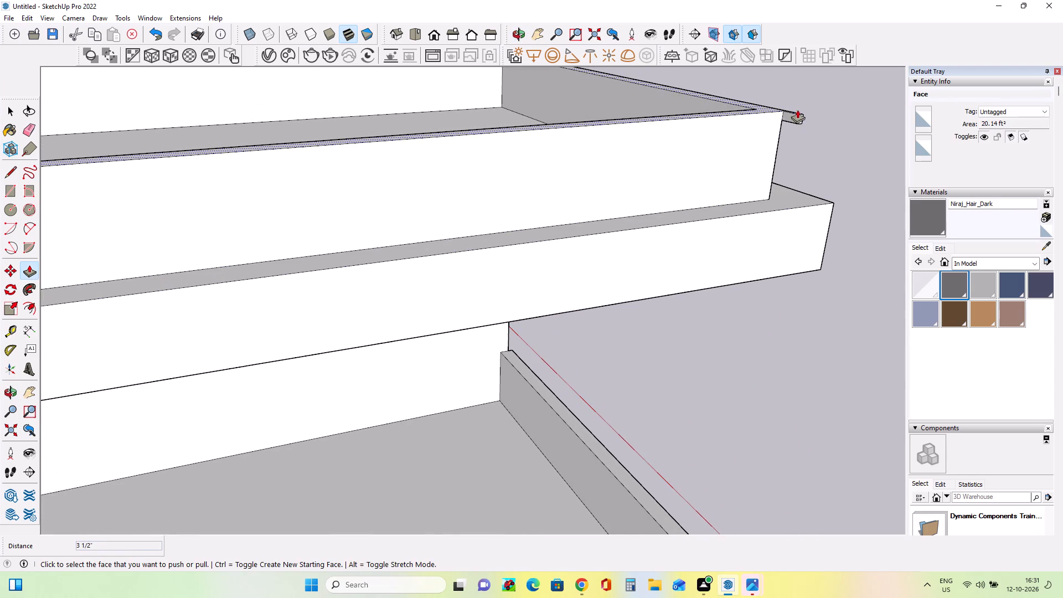
click(804, 117)
scroll(799, 120, up, 3)
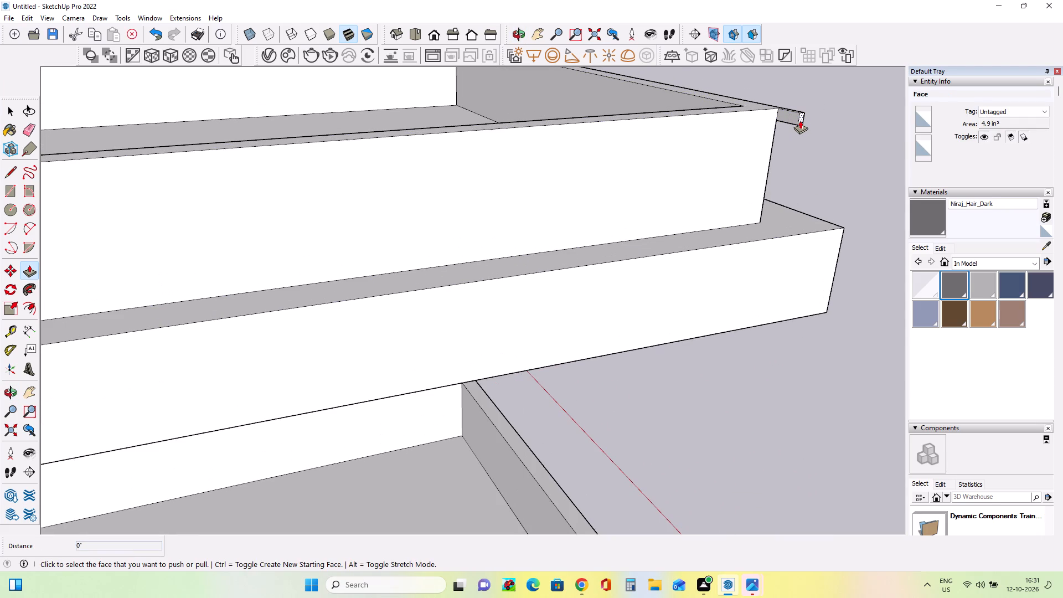
click(800, 120)
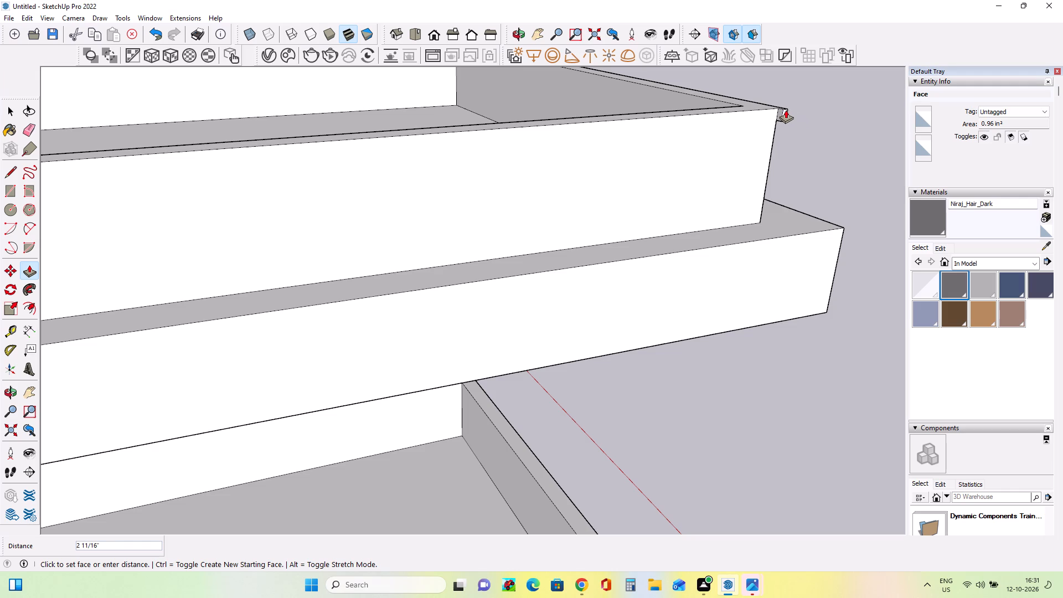
click(786, 110)
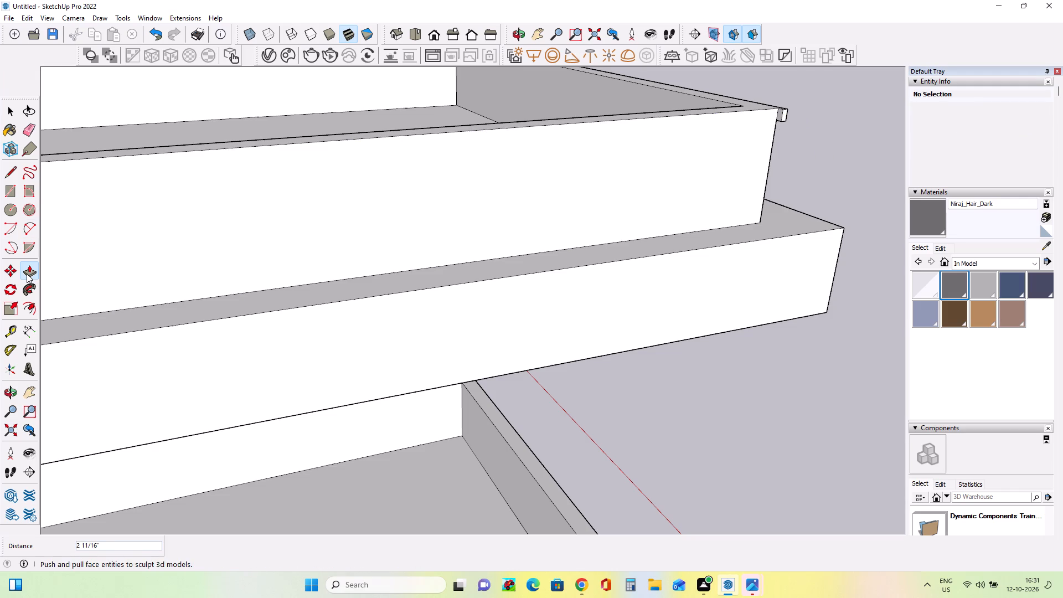
Push/Pull the inner face of the second-lowest balcony's projecting coping block about 16' 11 1/2" along the front parapet to the dark column.
click(27, 274)
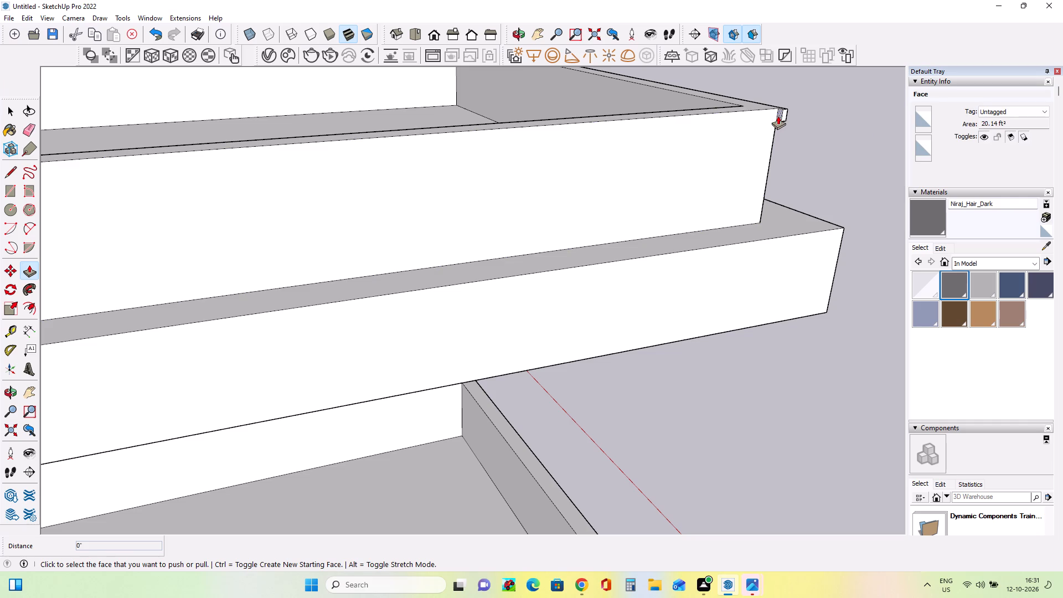
click(778, 116)
scroll(569, 151, down, 15)
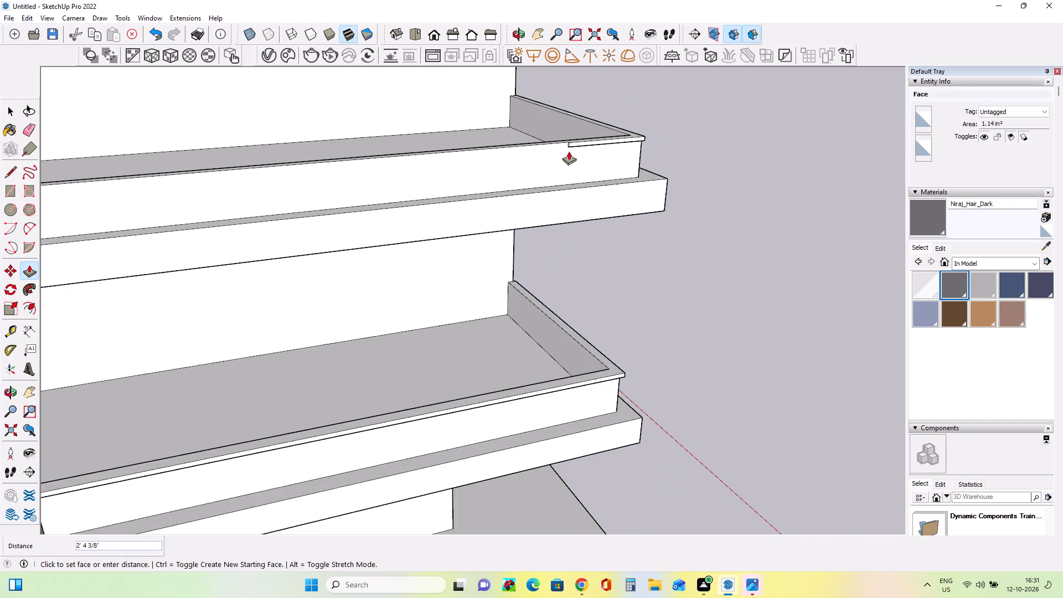
scroll(569, 151, down, 4)
click(215, 178)
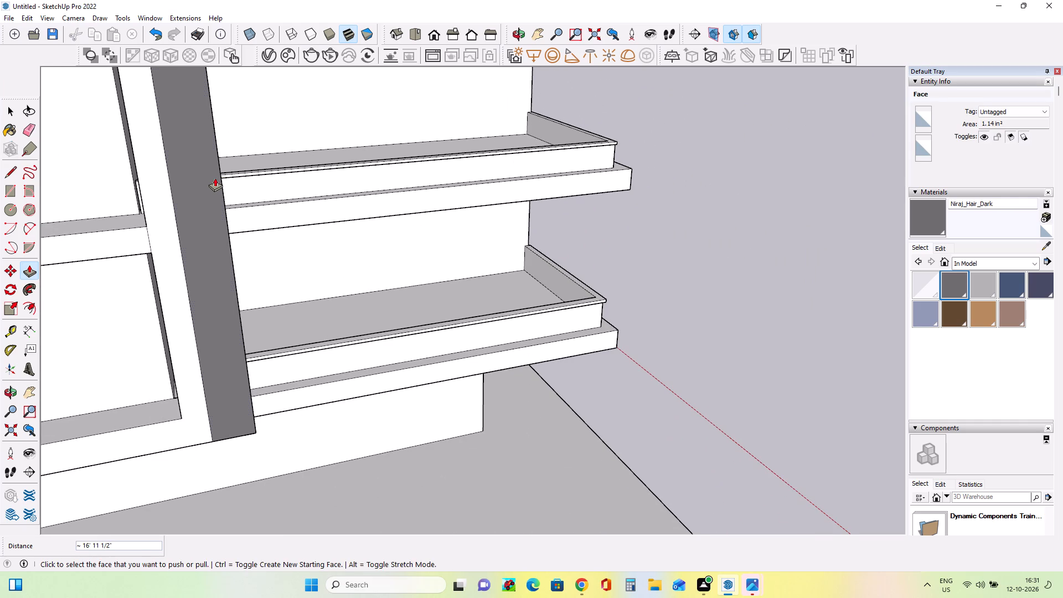
Draw a rectangle about 8' 8 1/2" by 4 9/16" on the third-lowest balcony's slab, from the wall corner along the side edge.
middle_drag(439, 194, 206, 231)
middle_drag(598, 238, 459, 270)
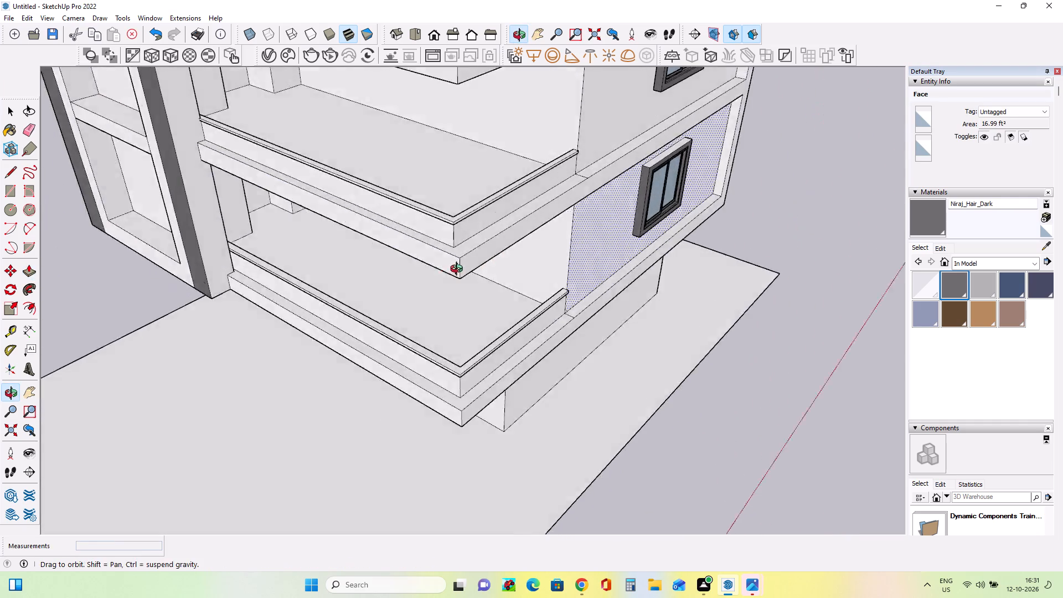
middle_drag(459, 270, 451, 270)
scroll(450, 265, down, 9)
scroll(456, 185, up, 3)
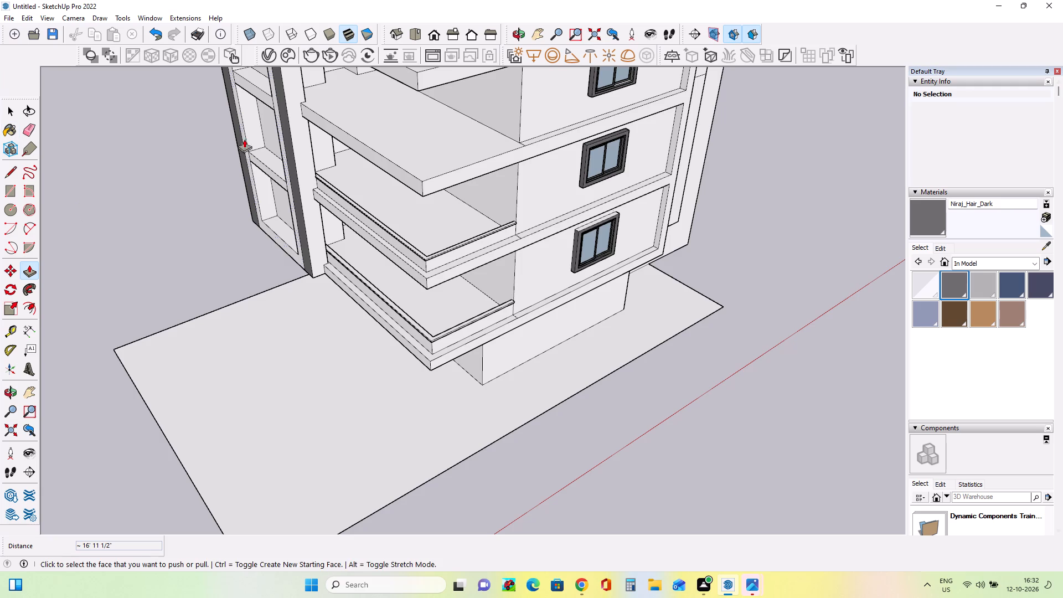
scroll(462, 165, up, 4)
scroll(502, 192, up, 1)
middle_drag(492, 184, 452, 172)
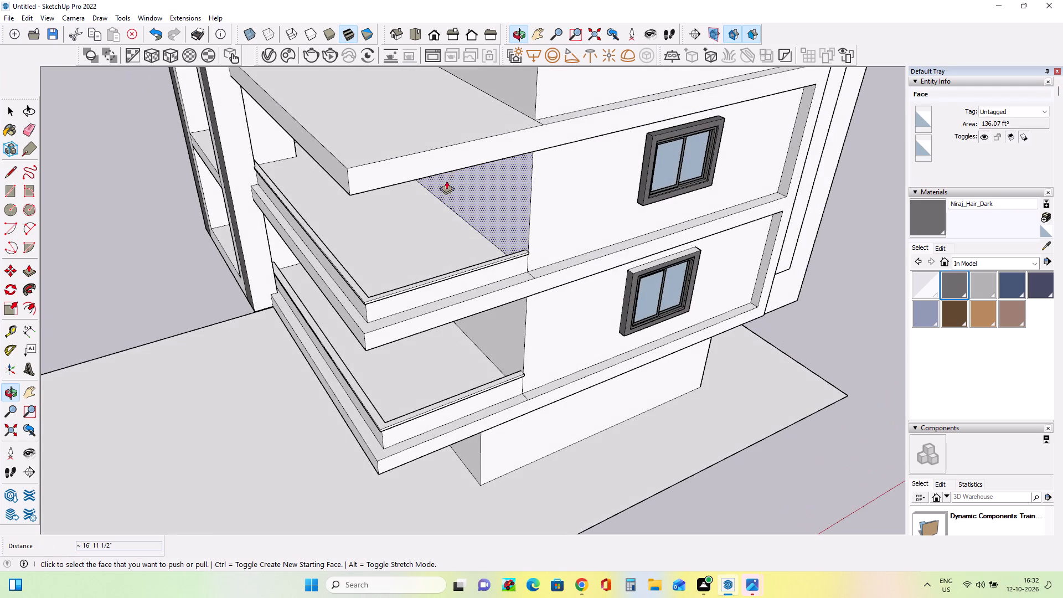
middle_drag(442, 209, 429, 212)
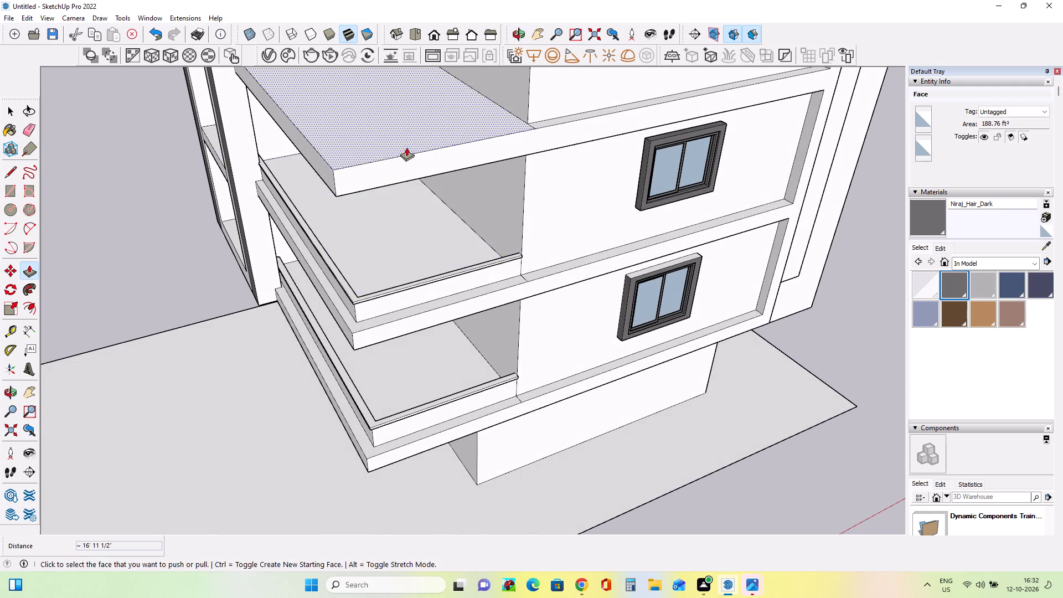
middle_drag(406, 147, 438, 200)
scroll(450, 235, up, 1)
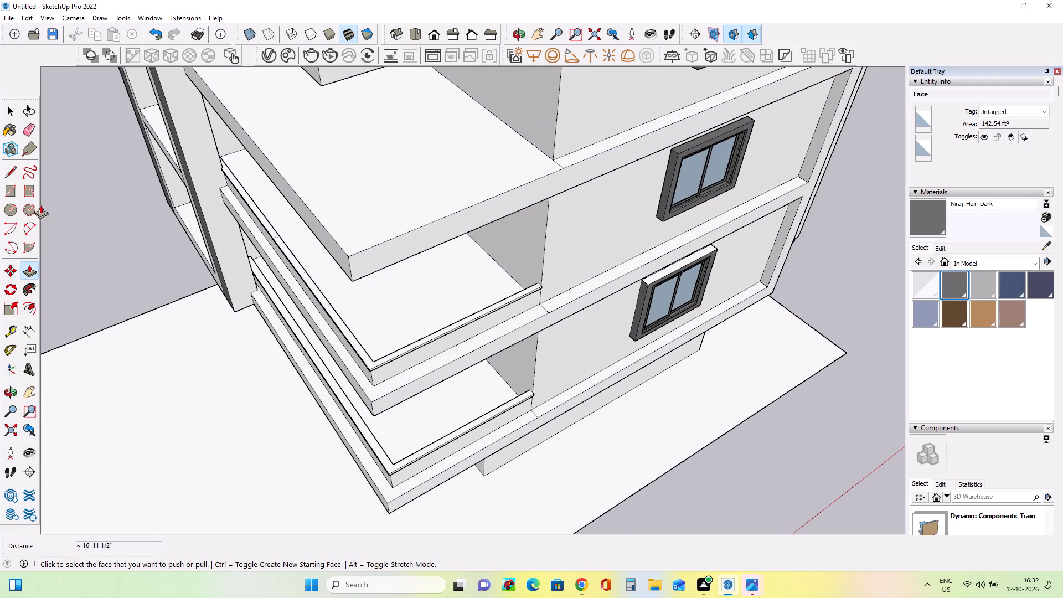
click(14, 189)
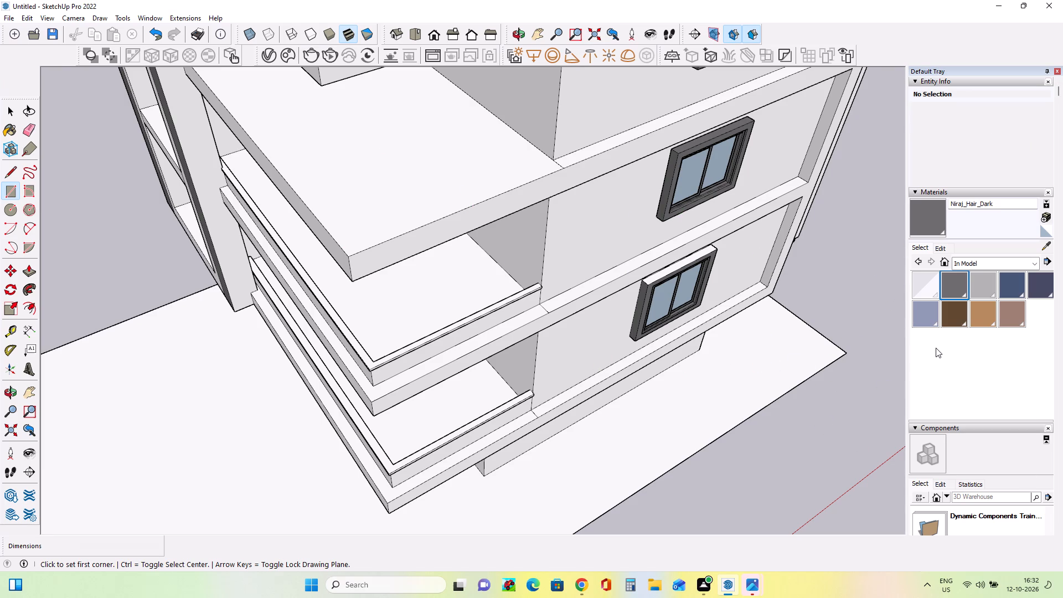
middle_drag(936, 348, 961, 414)
middle_drag(554, 212, 564, 243)
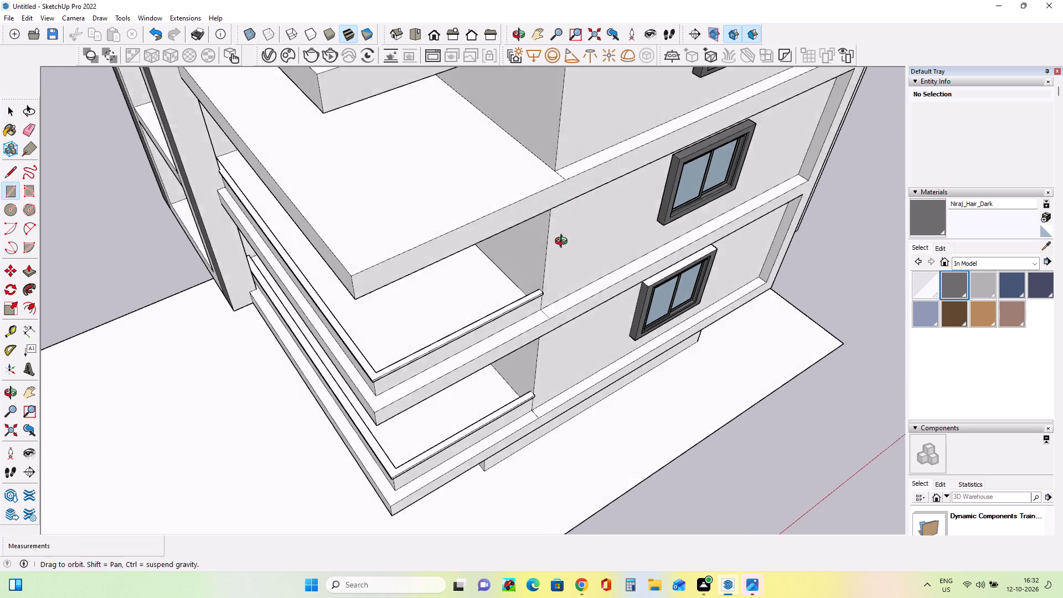
middle_drag(564, 243, 566, 248)
scroll(510, 216, up, 2)
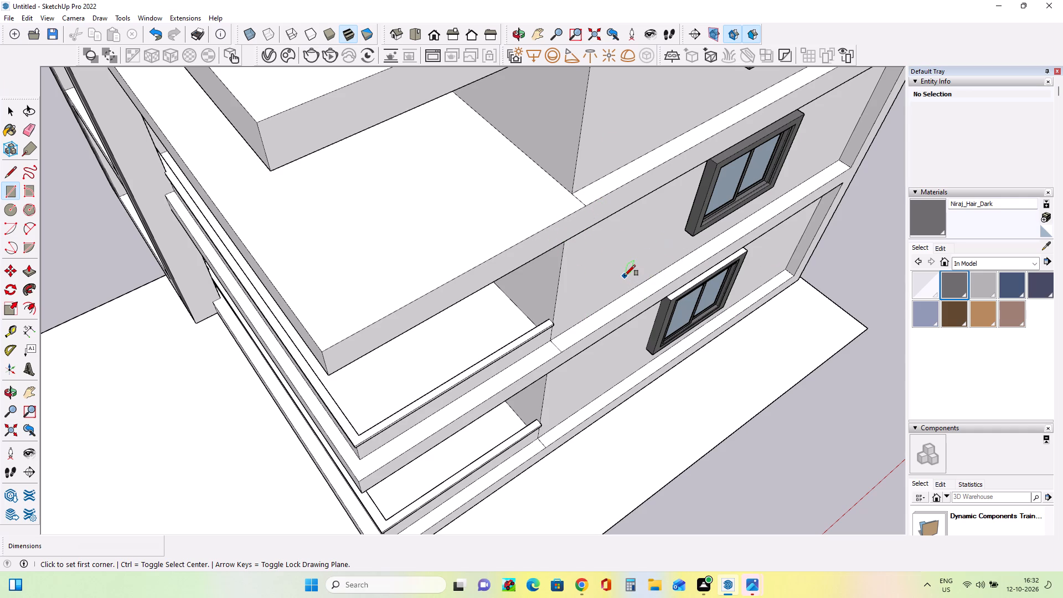
click(571, 193)
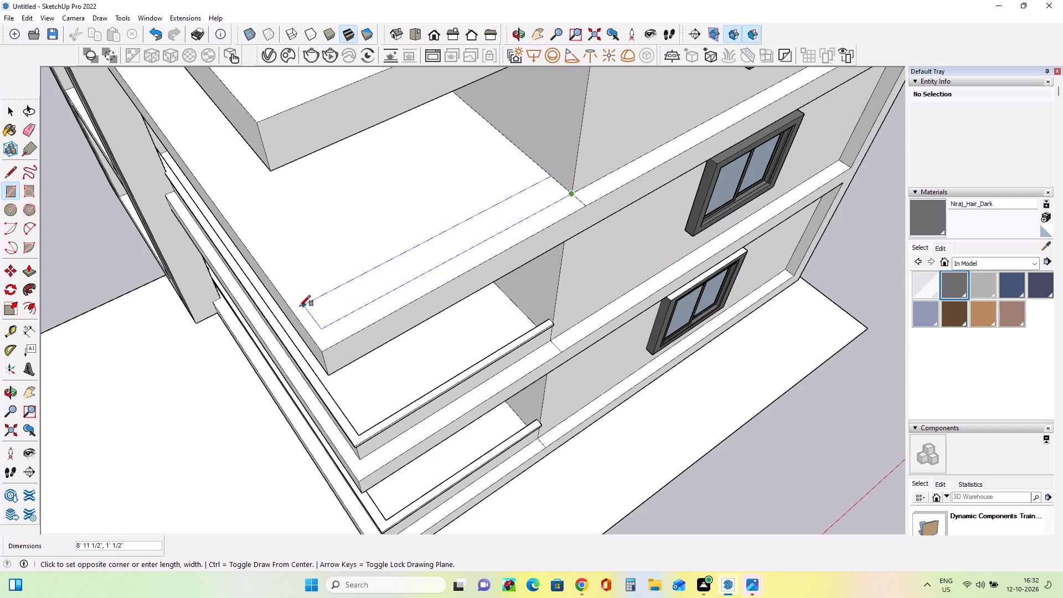
scroll(314, 326, up, 3)
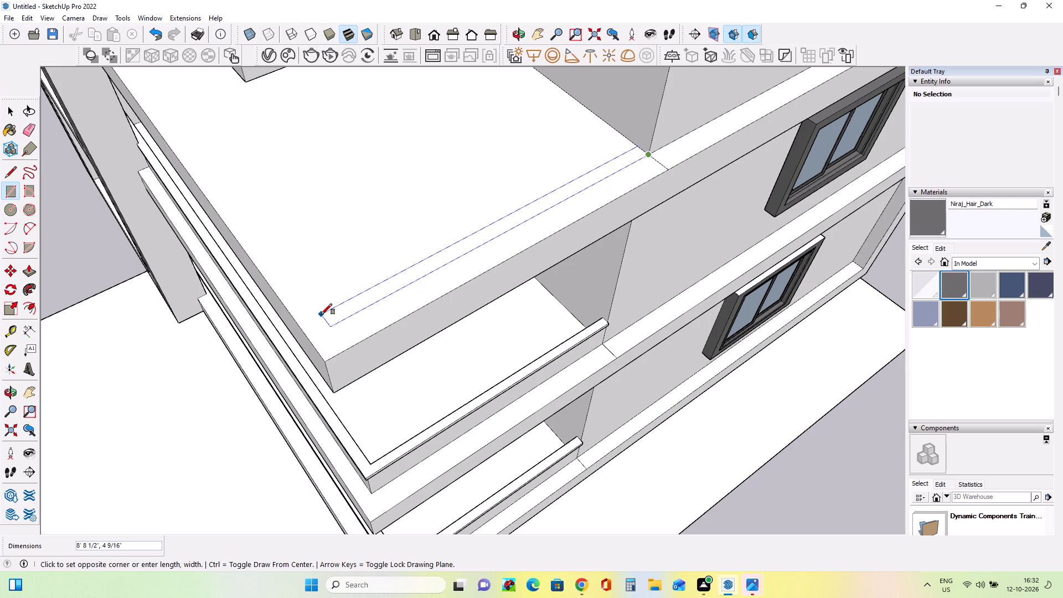
click(321, 315)
Push/Pull the narrow rectangle on the third-lowest balcony's slab up about 1' 1 3/4" to form the side parapet.
click(25, 272)
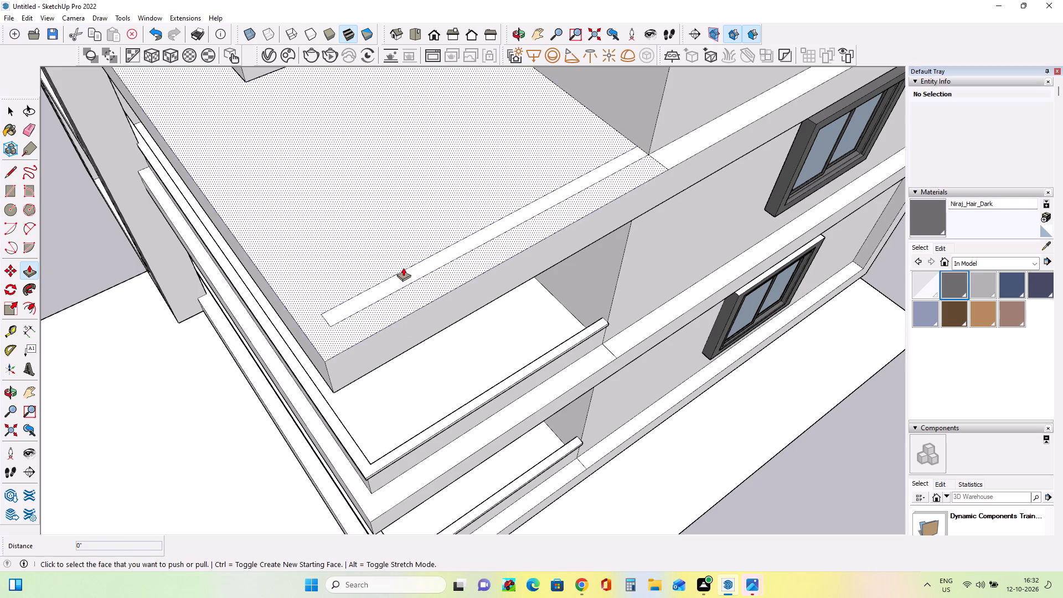
click(403, 270)
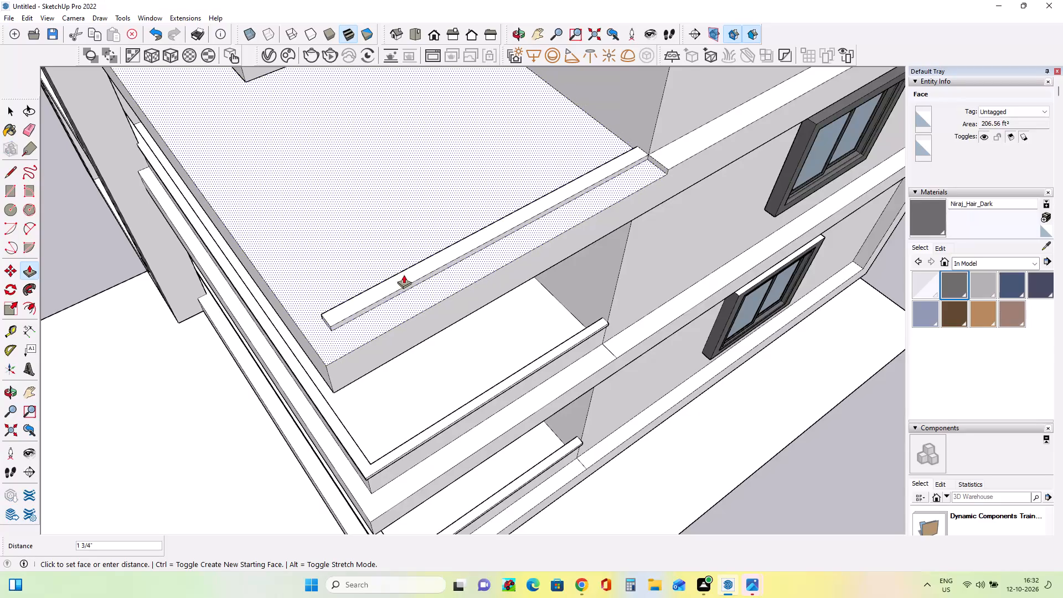
key(Escape)
click(404, 273)
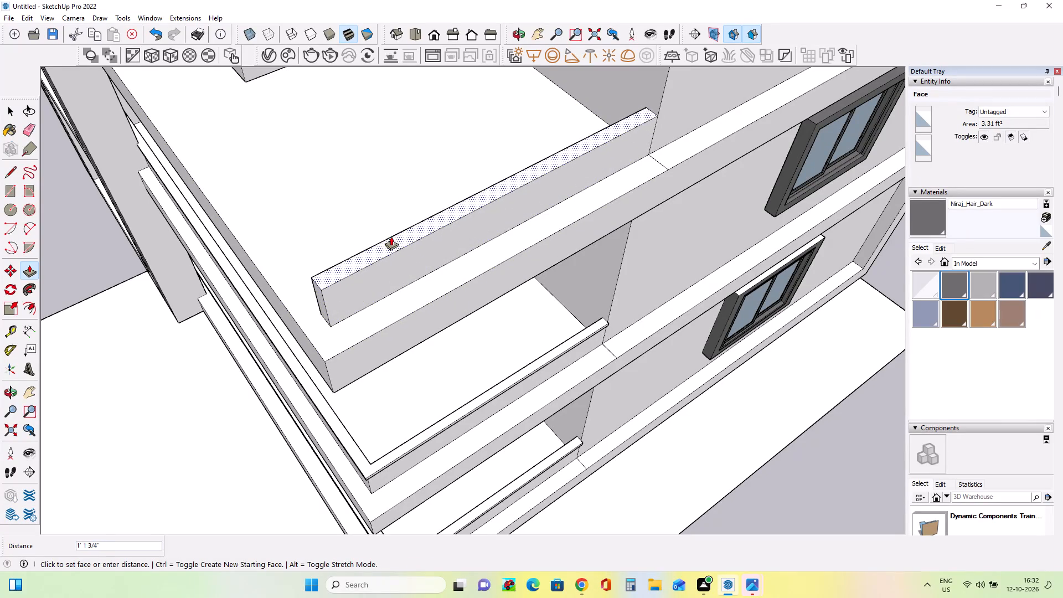
click(391, 236)
Push/Pull the inner face of the third-lowest balcony's side parapet outward about 3 1/16" to thin the wall.
middle_drag(282, 312, 701, 283)
click(719, 134)
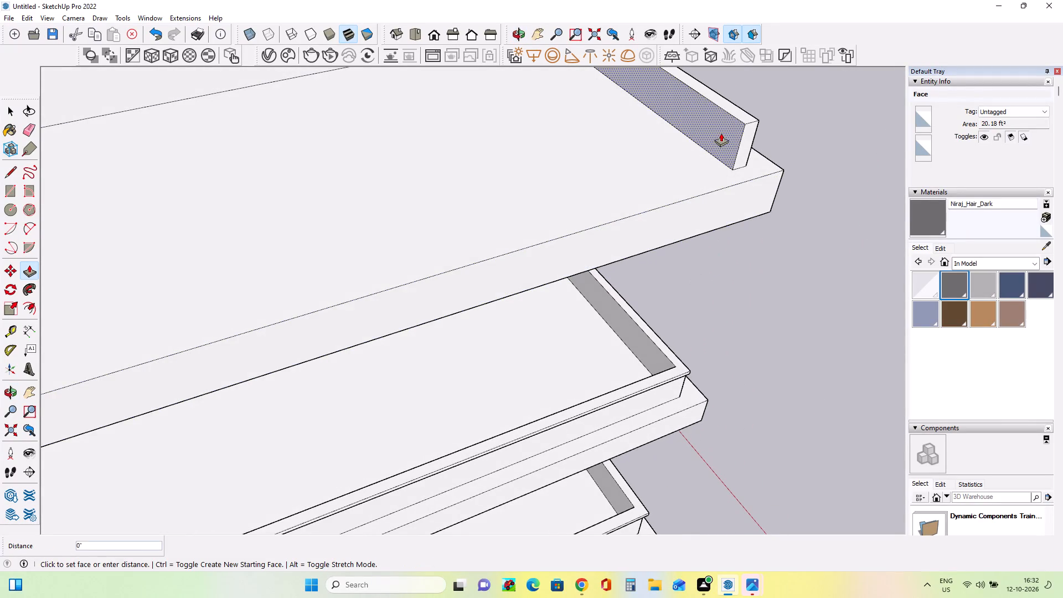
click(728, 131)
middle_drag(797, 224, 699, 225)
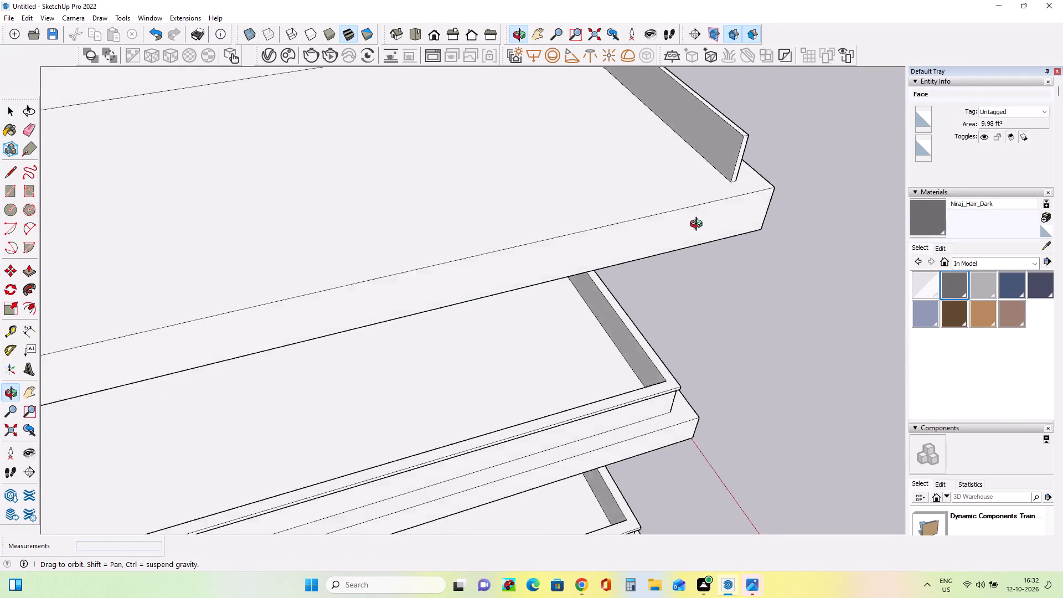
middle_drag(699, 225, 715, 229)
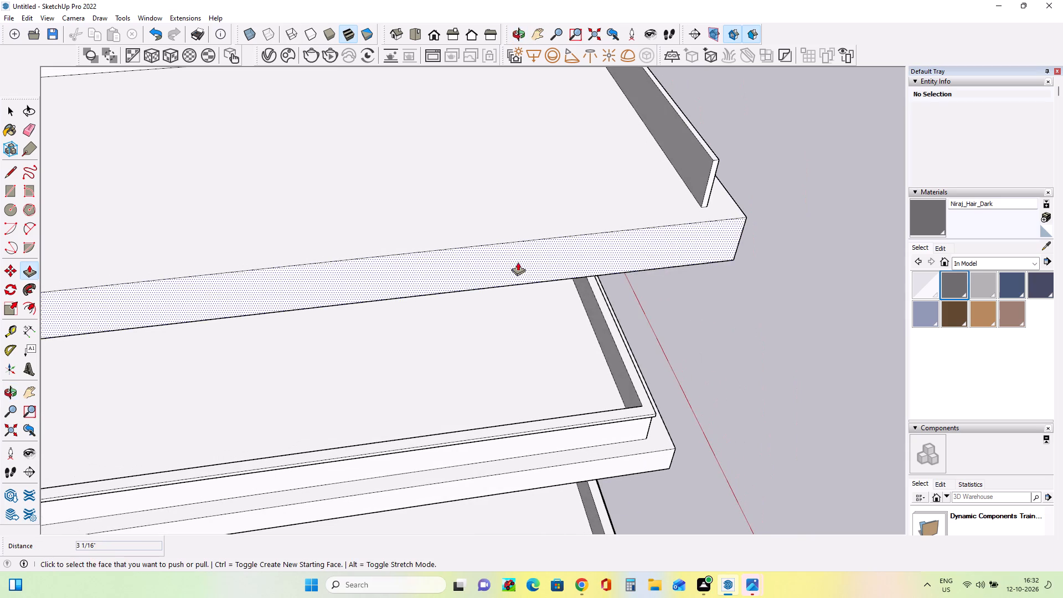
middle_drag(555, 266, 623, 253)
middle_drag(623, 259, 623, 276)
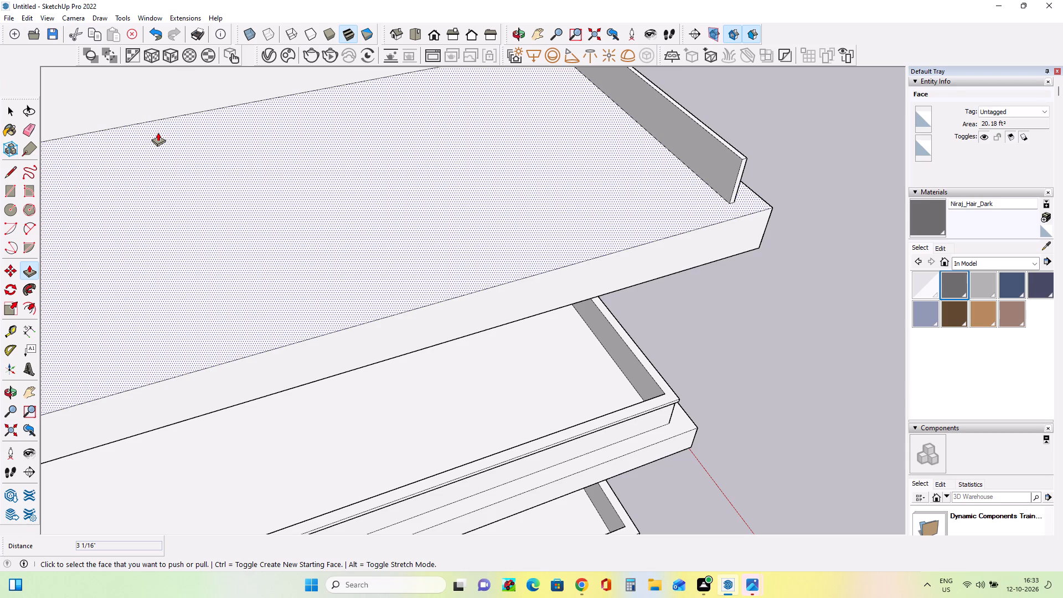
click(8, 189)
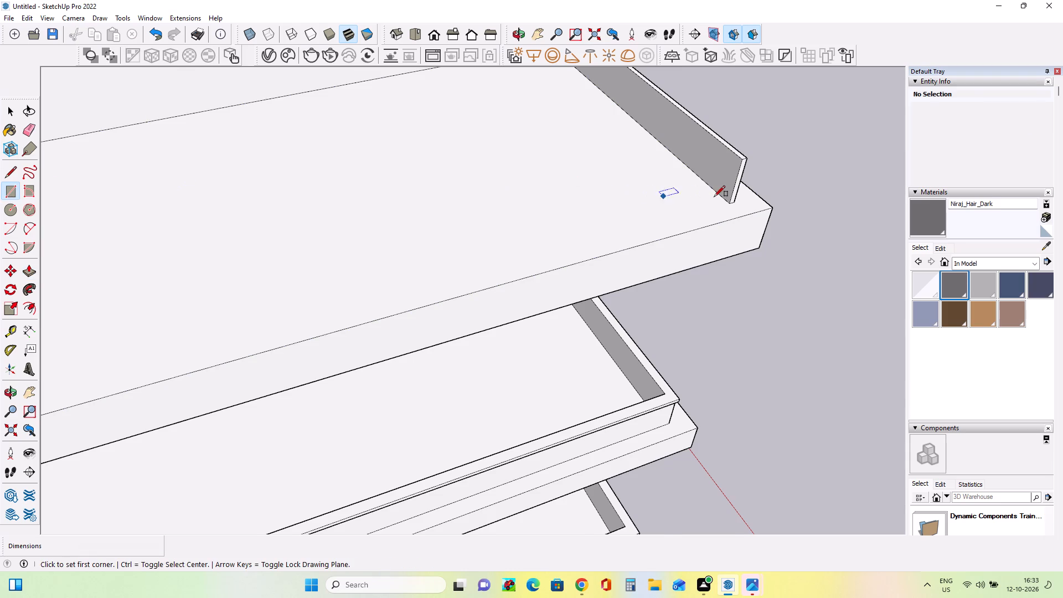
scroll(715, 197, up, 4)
Push/Pull the top face of the third-lowest balcony's side parapet down about 1 15/16".
middle_drag(785, 215, 342, 209)
scroll(343, 211, down, 2)
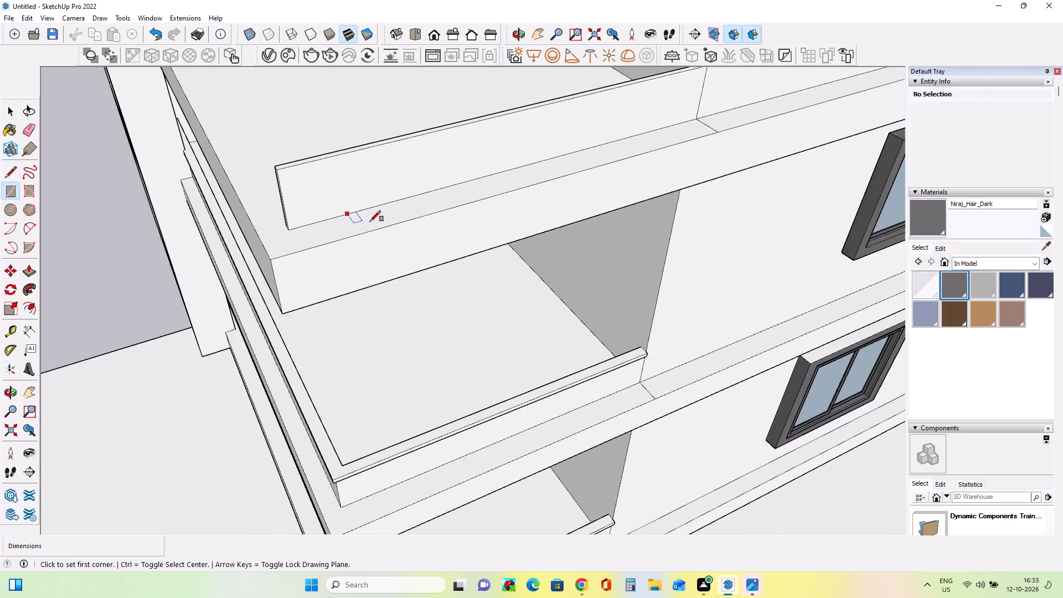
scroll(389, 223, down, 5)
middle_drag(456, 264, 406, 203)
scroll(404, 195, down, 5)
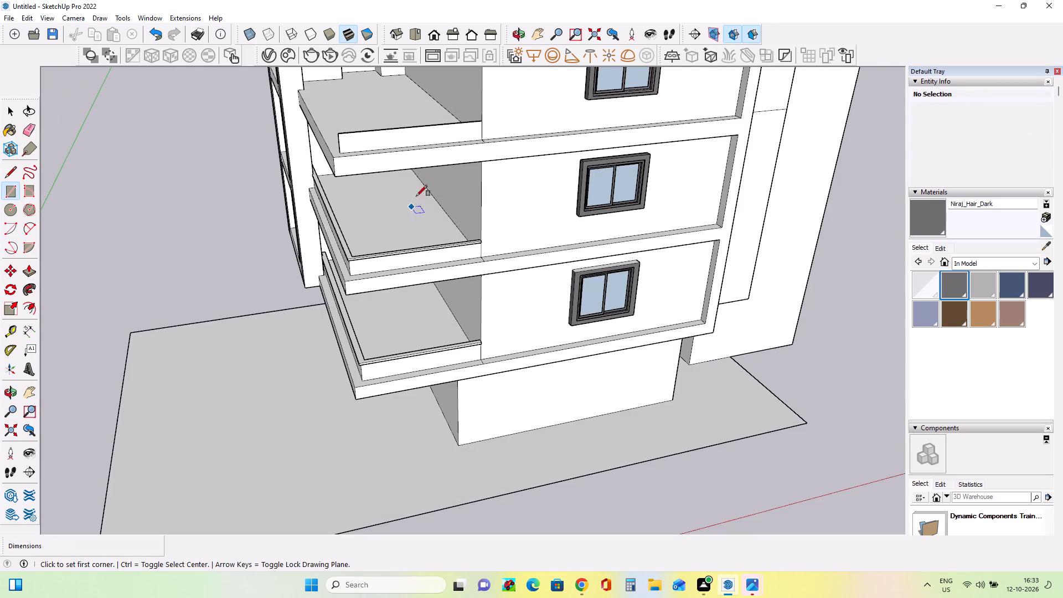
middle_drag(415, 179, 408, 165)
scroll(399, 105, up, 3)
middle_drag(400, 109, 409, 126)
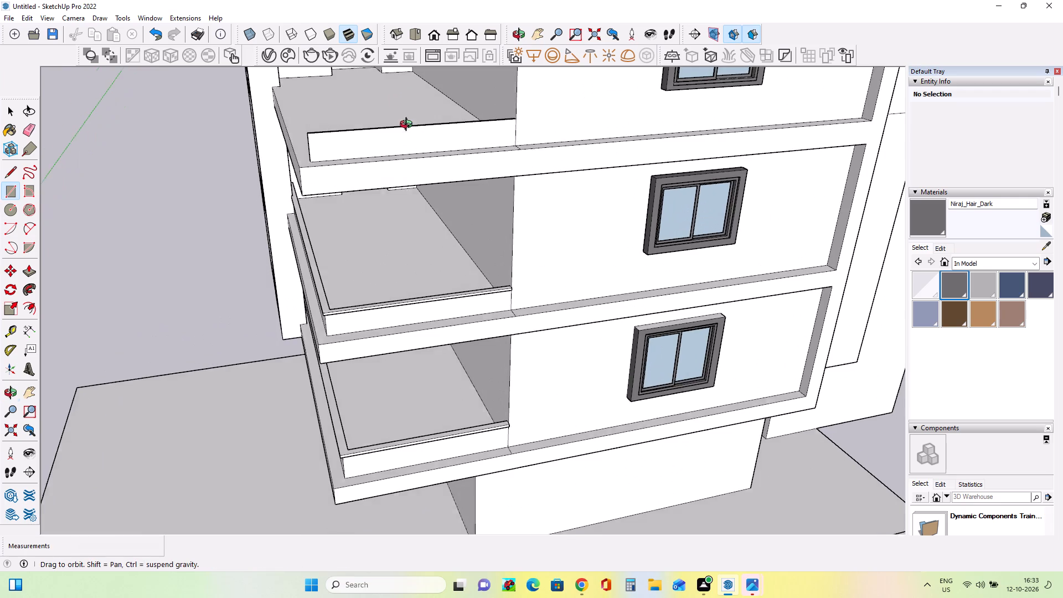
middle_drag(409, 126, 468, 223)
scroll(468, 224, up, 1)
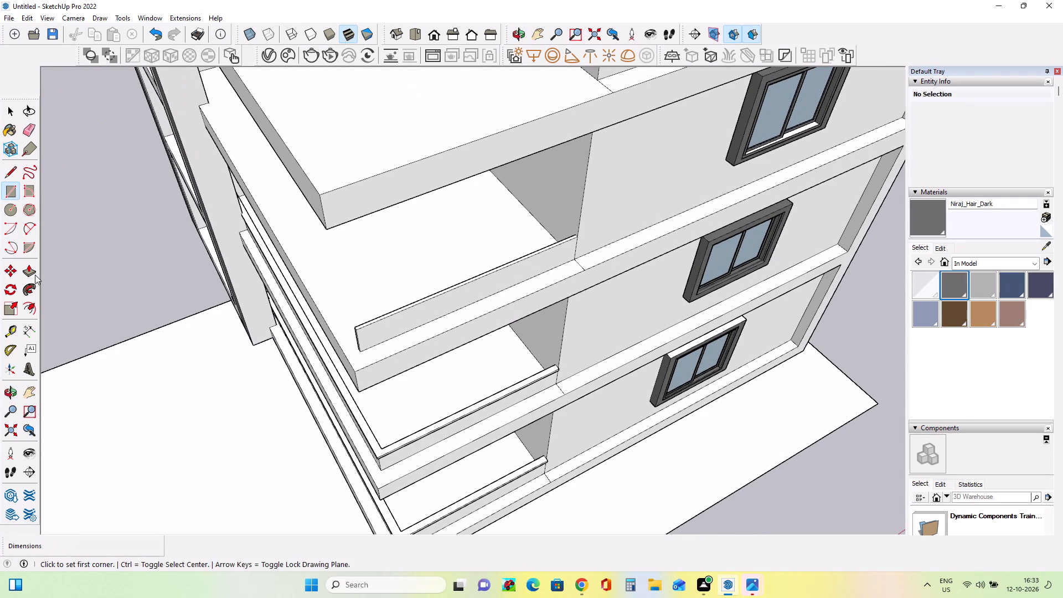
click(30, 272)
scroll(295, 213, up, 3)
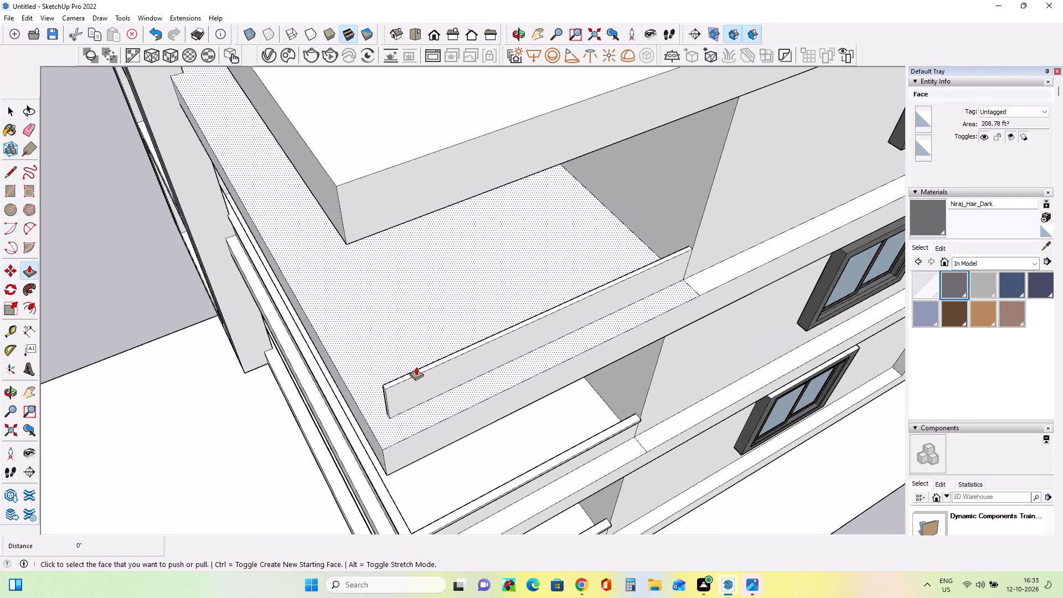
click(417, 370)
click(417, 375)
Draw an 11 13/16" by about 1 7/8" rectangle on the inner face of the third-lowest balcony's side parapet, at its front end.
middle_drag(493, 423, 473, 341)
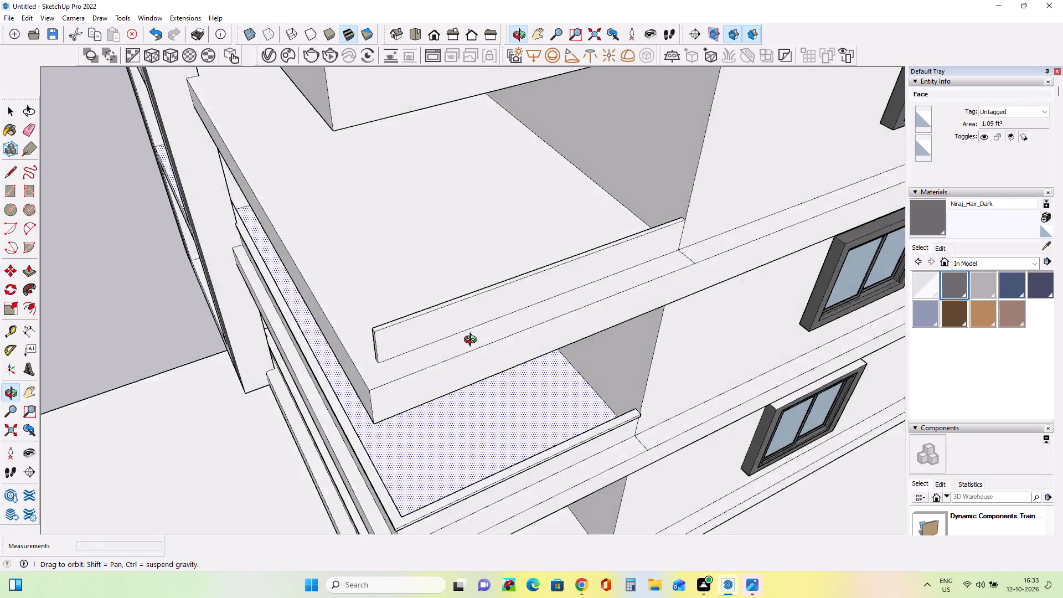
middle_drag(473, 341, 447, 278)
scroll(447, 278, down, 4)
middle_drag(450, 281, 738, 325)
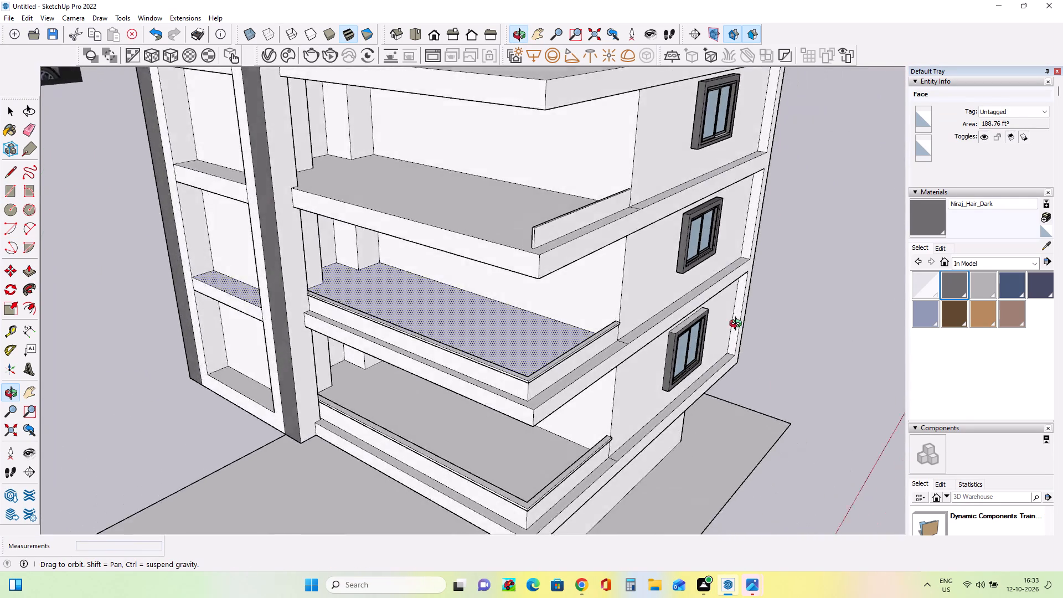
middle_drag(738, 325, 865, 342)
scroll(659, 230, up, 6)
middle_click(678, 228)
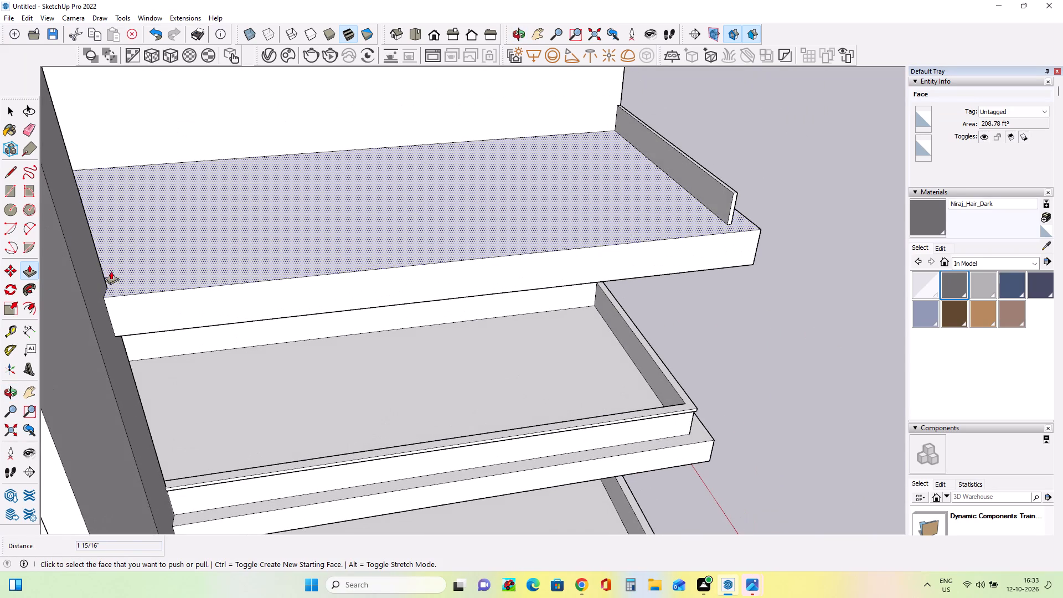
click(9, 193)
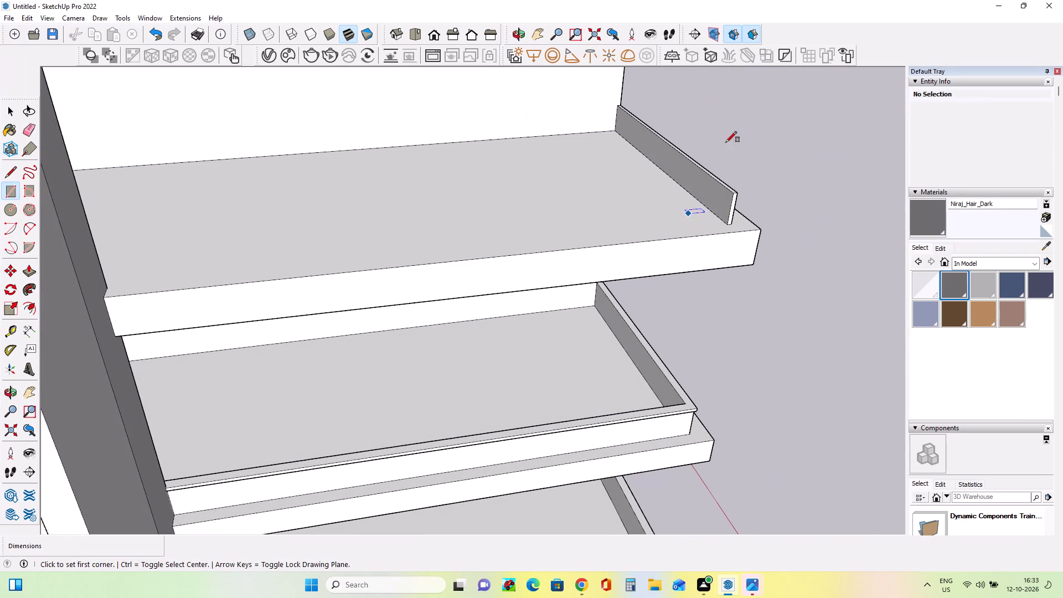
scroll(829, 151, up, 3)
click(654, 277)
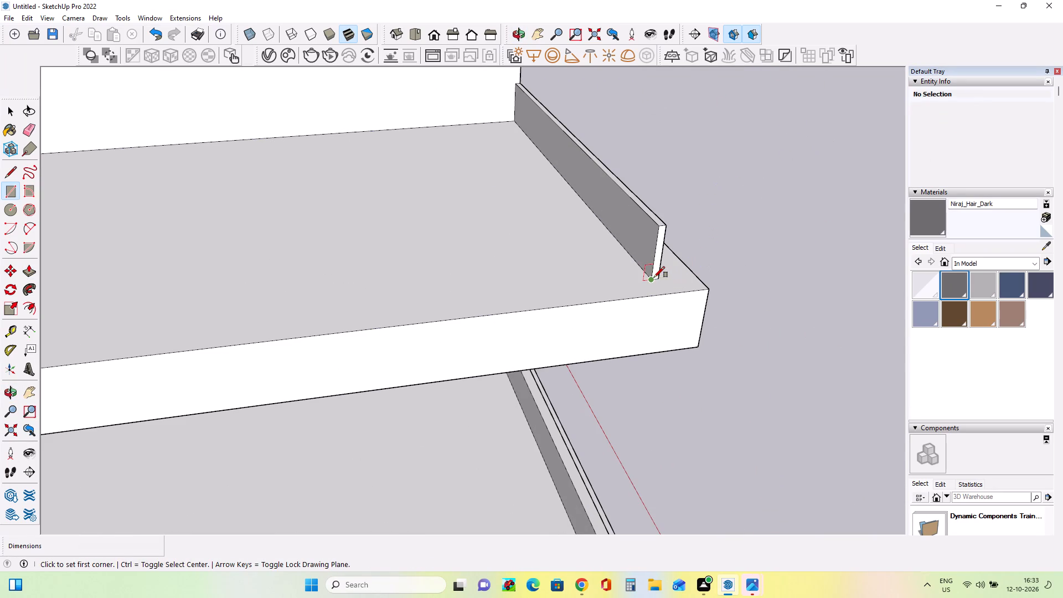
scroll(652, 222, up, 3)
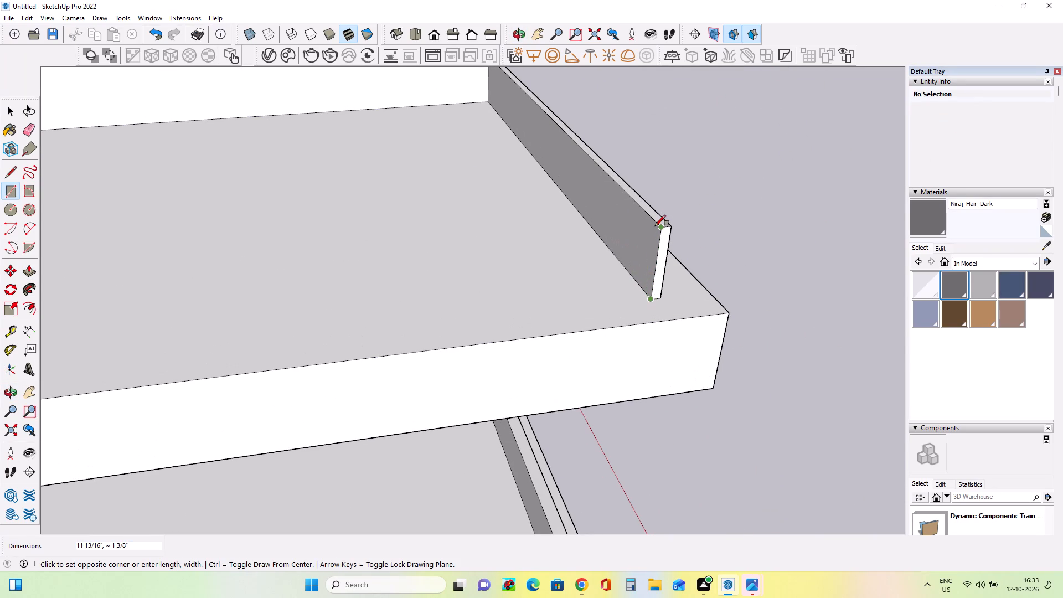
click(654, 224)
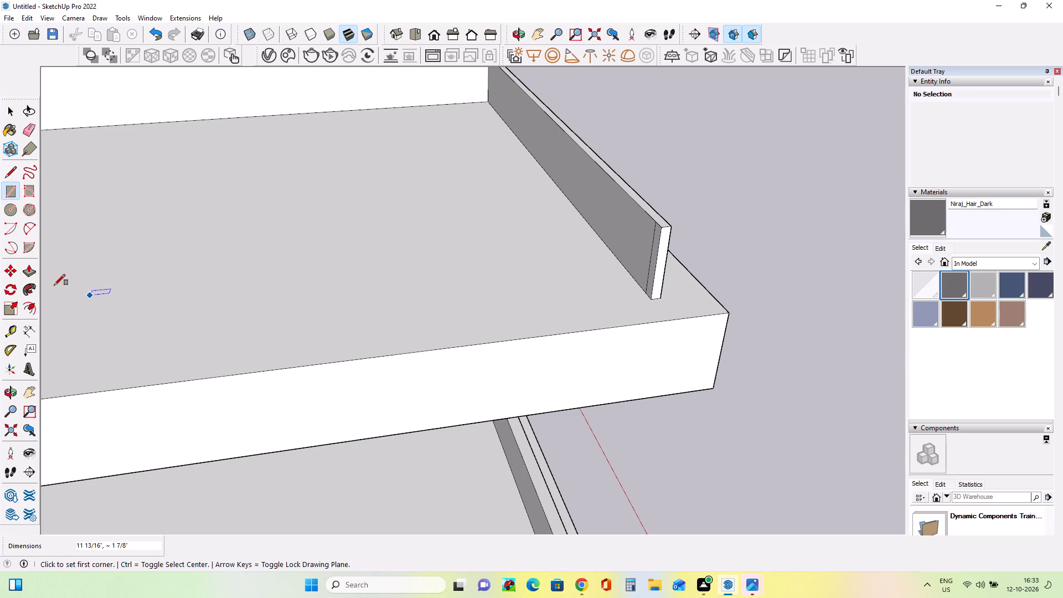
Push/Pull the small end rectangle about 16' 10 3/8" along the third-lowest balcony's front to the column, forming the front parapet.
click(23, 271)
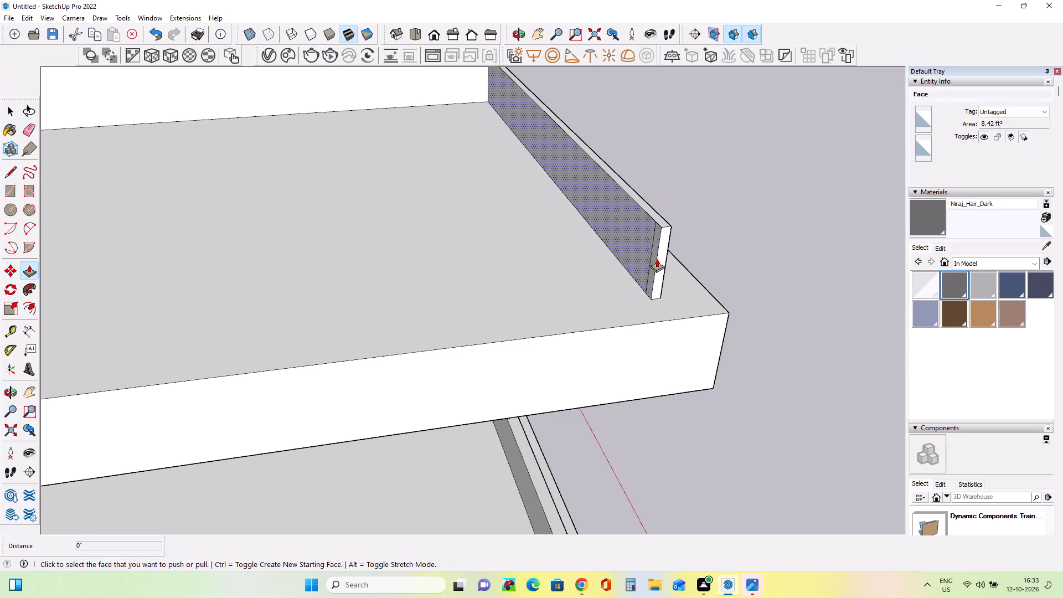
click(657, 259)
scroll(343, 315, down, 20)
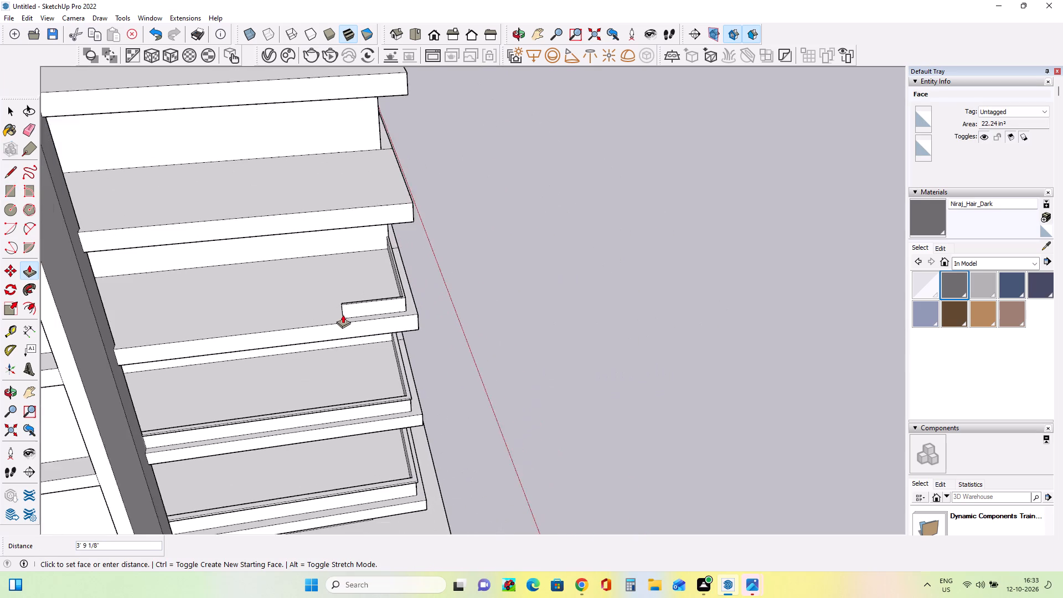
scroll(343, 315, down, 5)
click(220, 312)
Draw a narrow rectangle about 8' 7" long on the topmost balcony's slab, from the wall corner parallel to the side edge.
scroll(281, 325, up, 5)
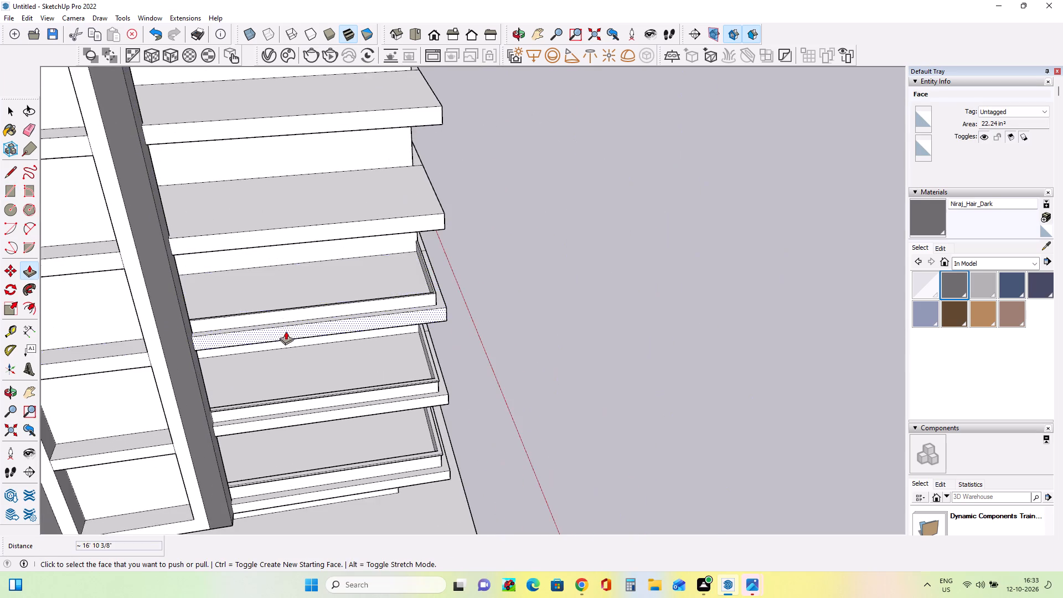
scroll(287, 332, up, 1)
middle_drag(287, 332, 213, 354)
middle_drag(285, 372, 276, 343)
middle_drag(373, 350, 341, 360)
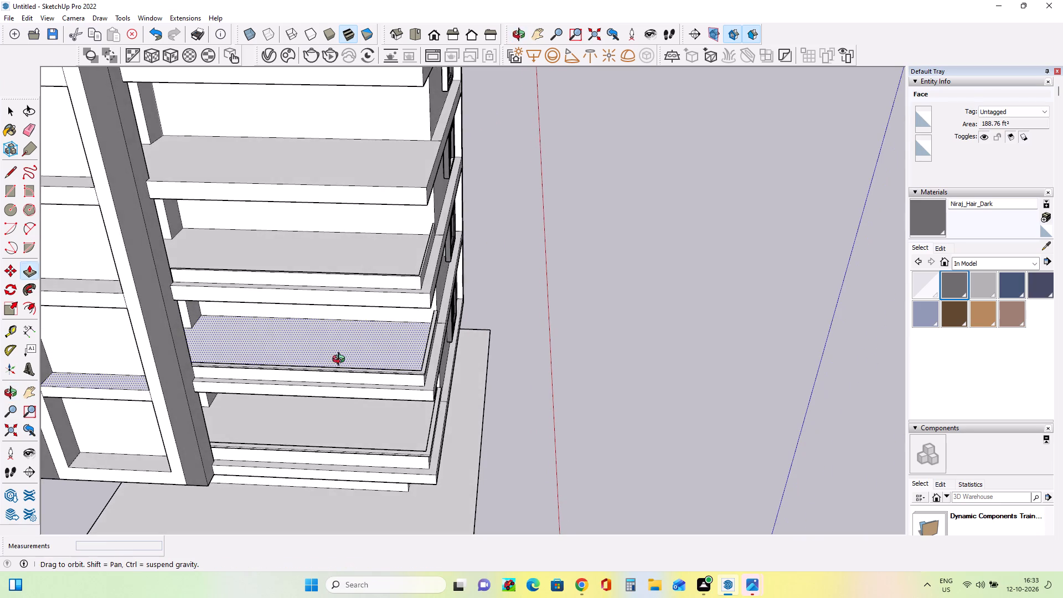
middle_drag(341, 360, 27, 311)
middle_drag(358, 309, 482, 334)
scroll(482, 333, down, 5)
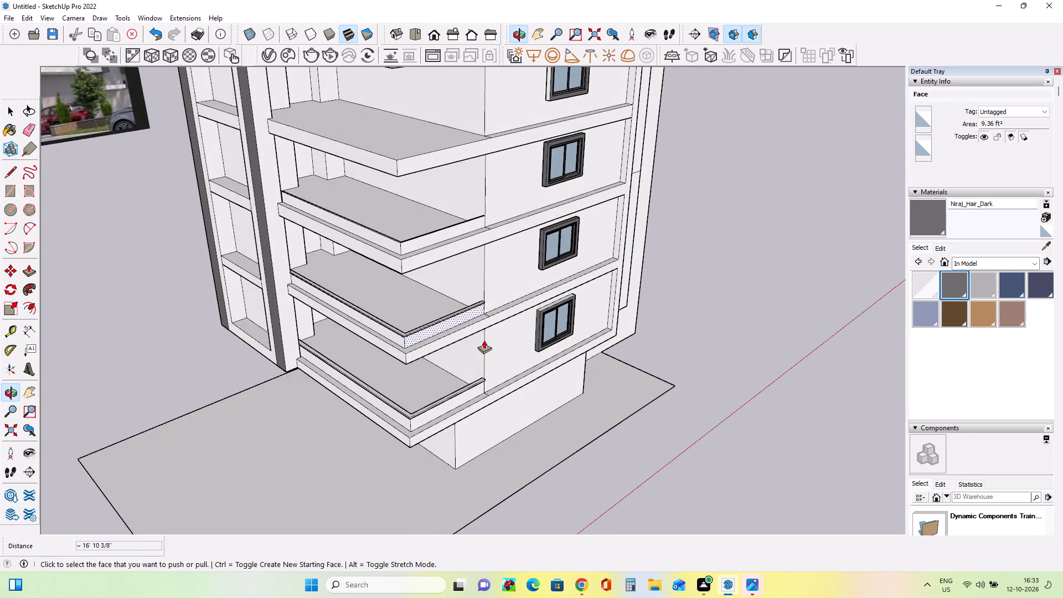
scroll(484, 340, down, 5)
scroll(439, 233, up, 9)
scroll(490, 318, up, 1)
middle_drag(498, 319, 517, 343)
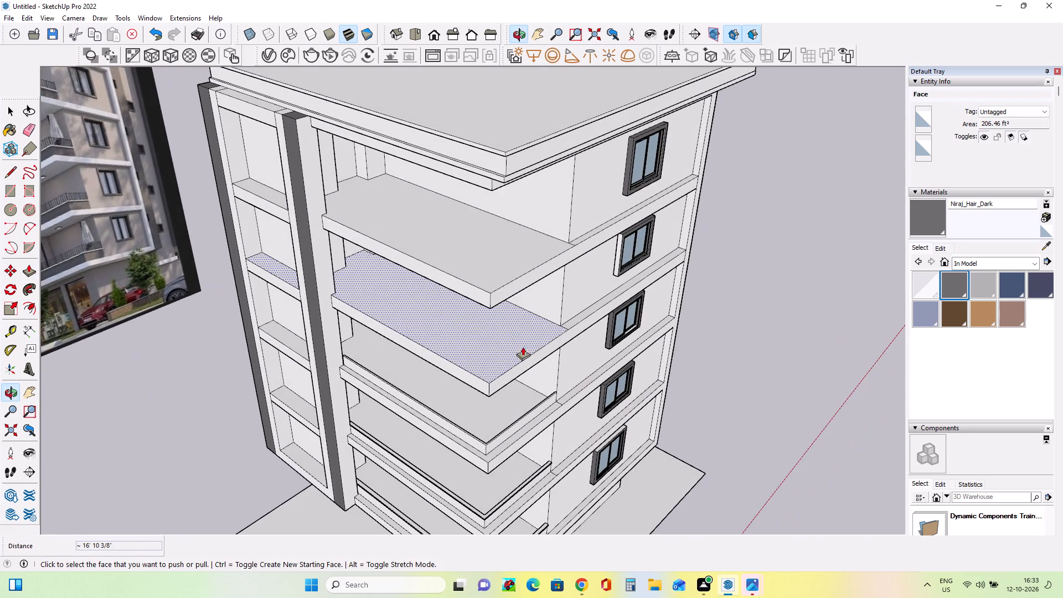
scroll(513, 369, up, 3)
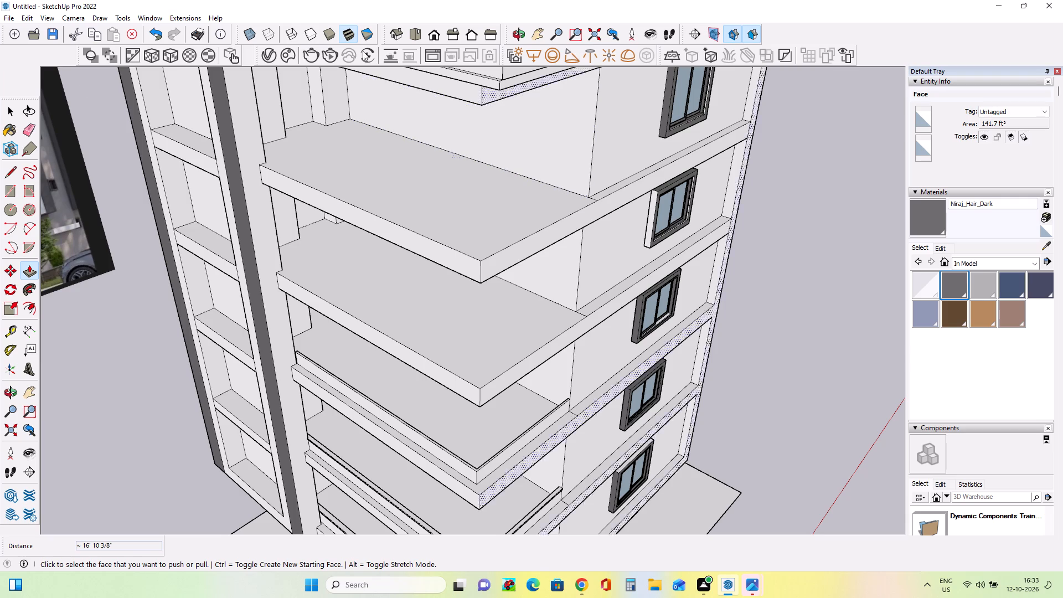
click(9, 194)
scroll(610, 215, up, 4)
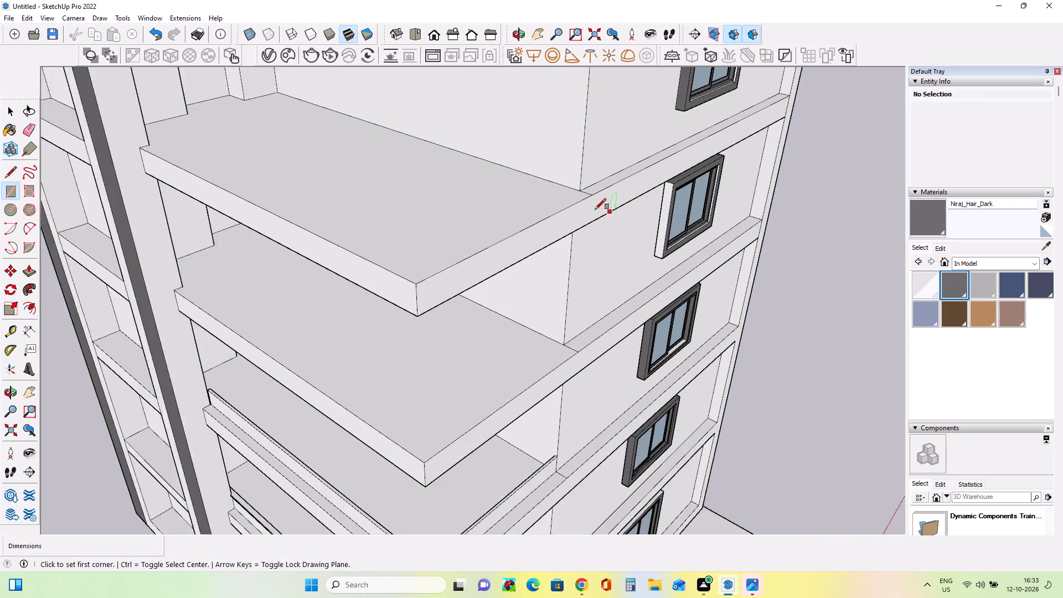
middle_drag(591, 212, 597, 256)
click(584, 243)
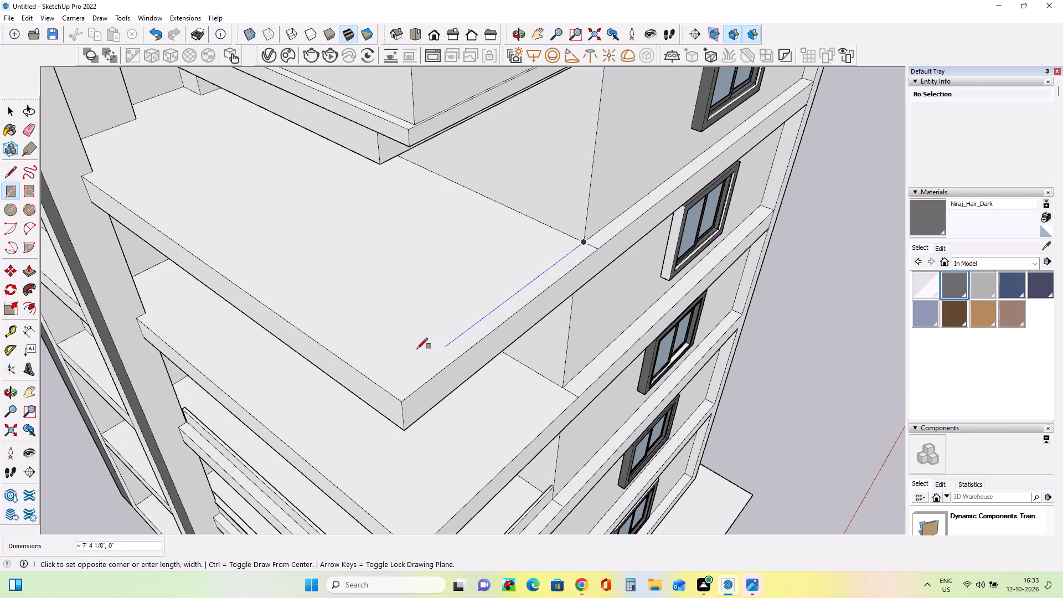
click(394, 367)
Push/Pull the narrow rectangle on the topmost balcony's slab up into a side parapet and adjust its top face by about 2 3/8".
middle_drag(336, 375, 412, 391)
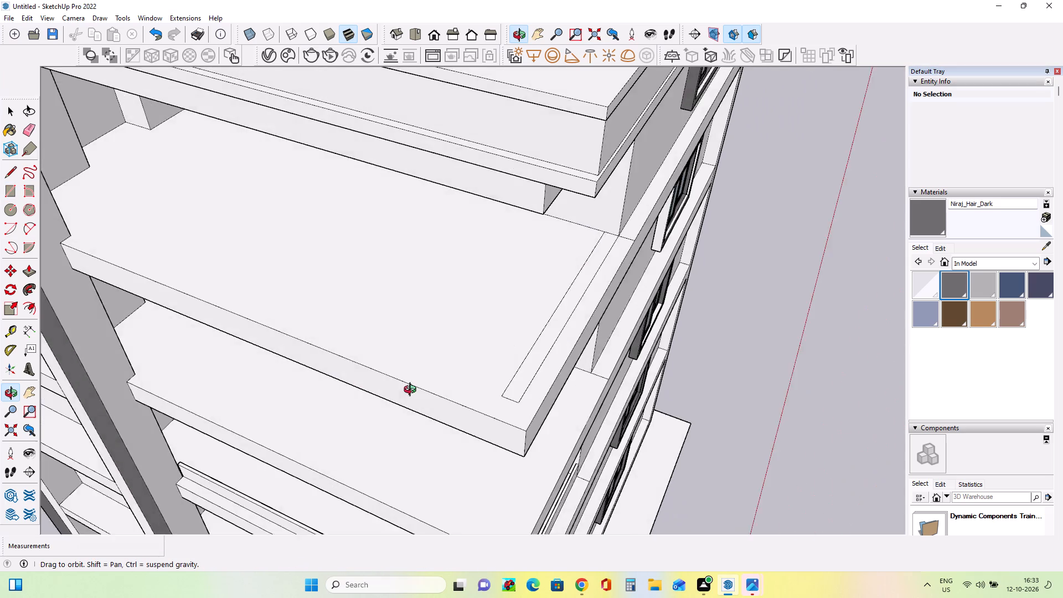
middle_drag(412, 391, 531, 371)
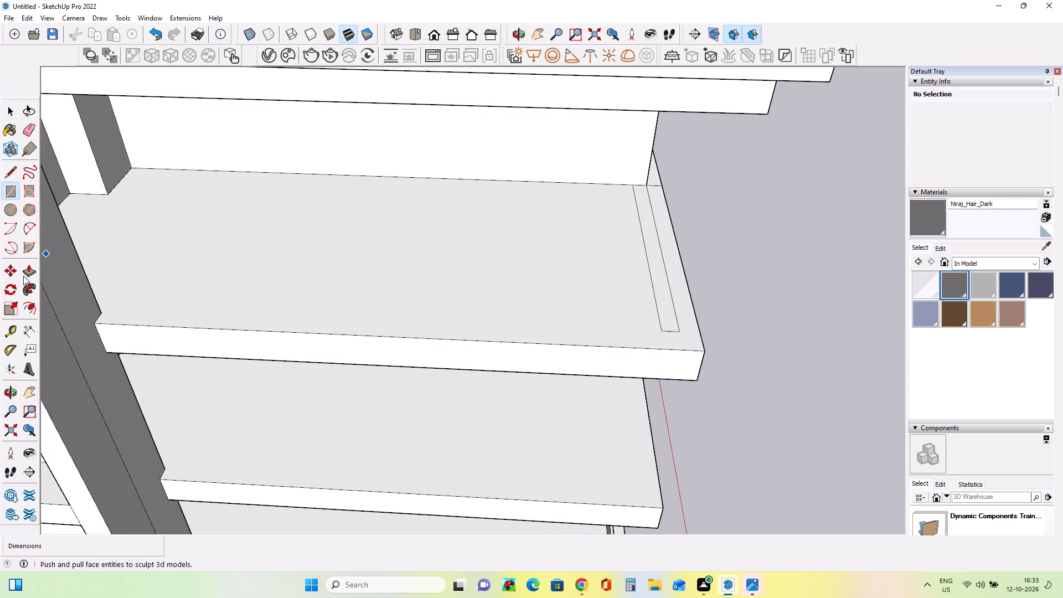
click(23, 275)
click(662, 302)
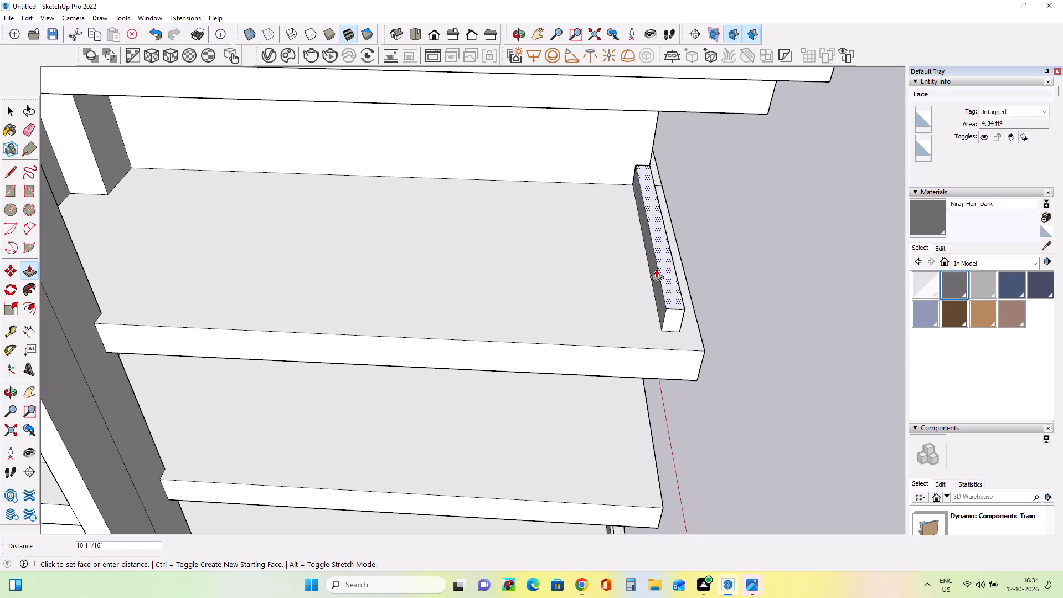
click(651, 231)
click(688, 252)
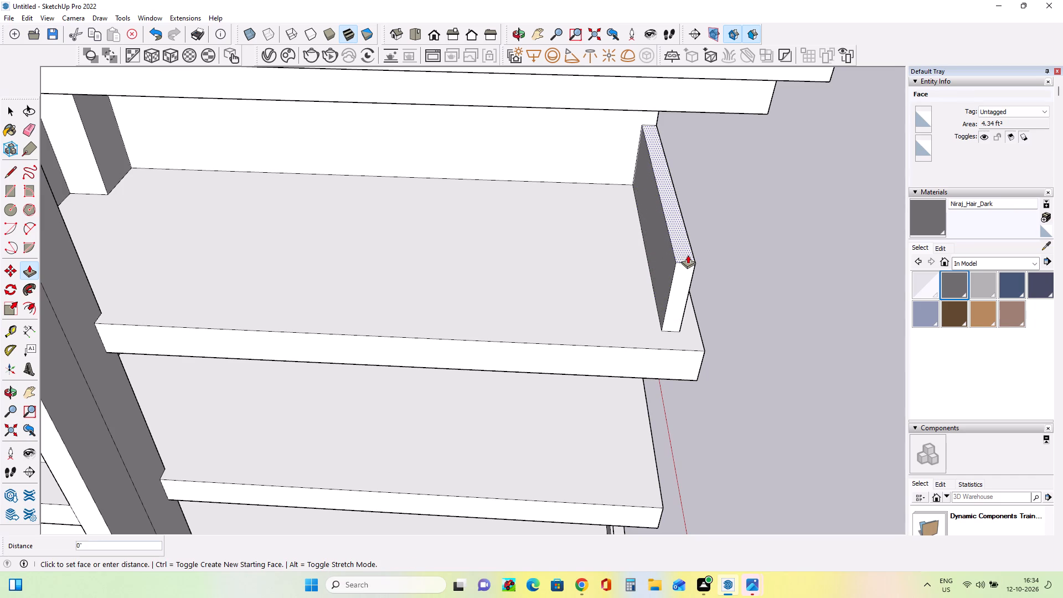
click(688, 258)
Push/Pull the inner face of the topmost balcony's side parapet outward about 5 1/8" to thin the wall.
middle_drag(566, 301, 612, 317)
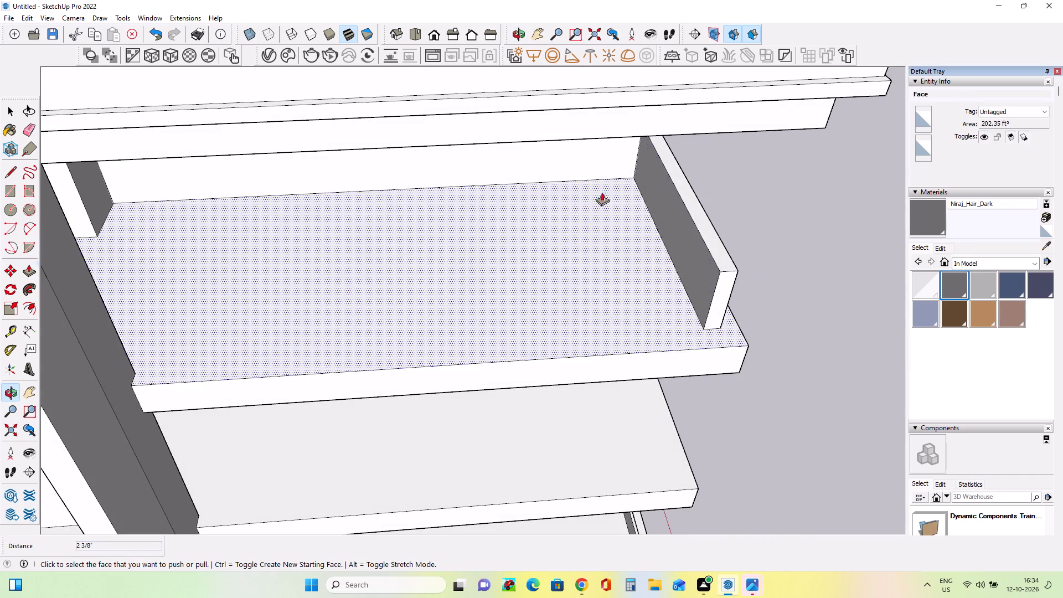
click(704, 295)
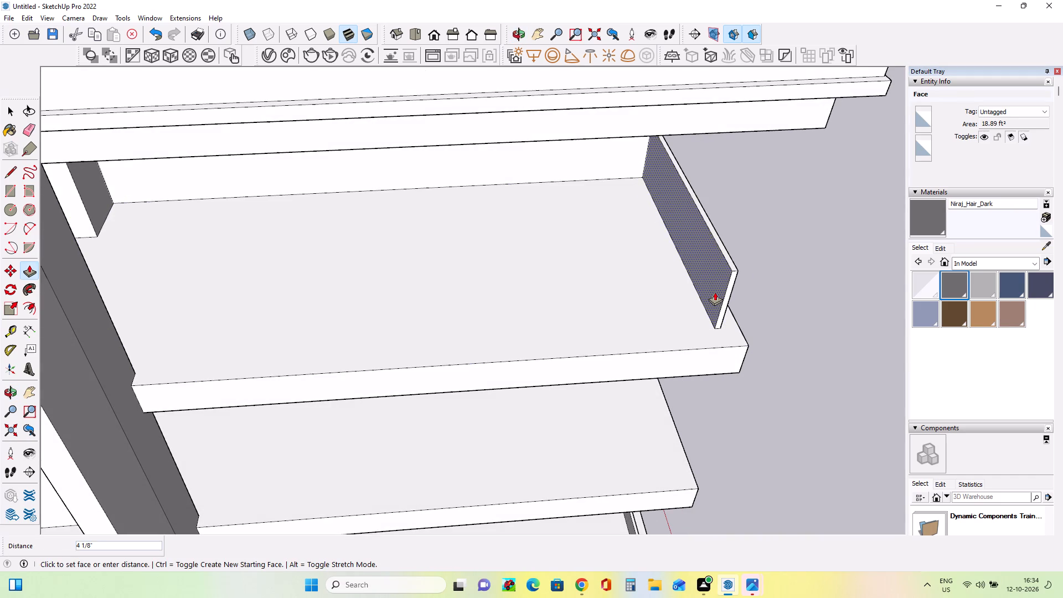
click(718, 291)
Push/Pull the top face of the topmost balcony's side parapet down about 8 7/8".
scroll(709, 324, up, 2)
middle_drag(694, 318, 628, 305)
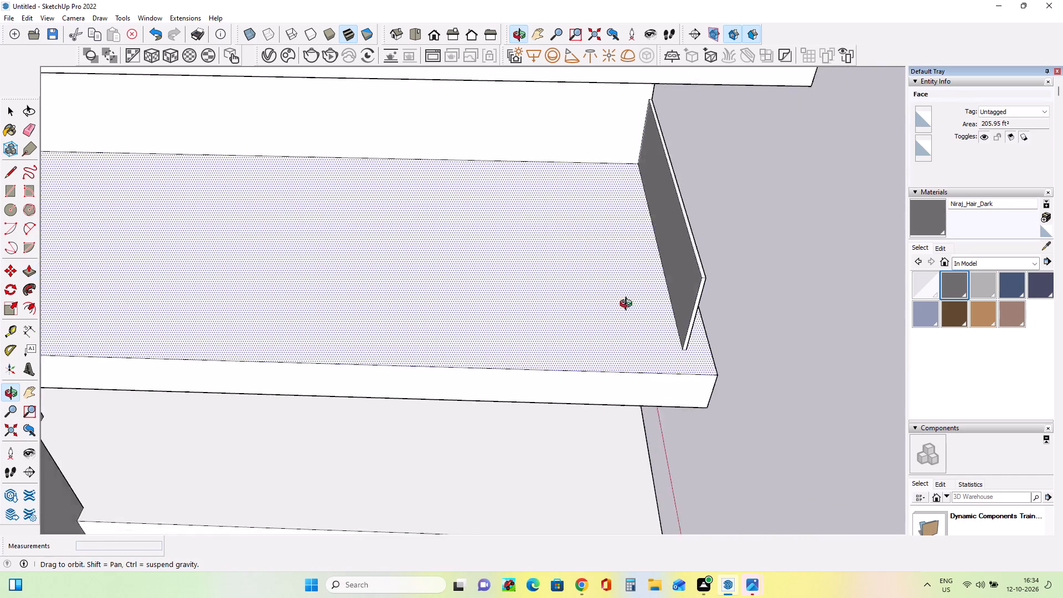
middle_drag(628, 305, 342, 220)
scroll(421, 219, down, 9)
middle_drag(423, 223, 427, 236)
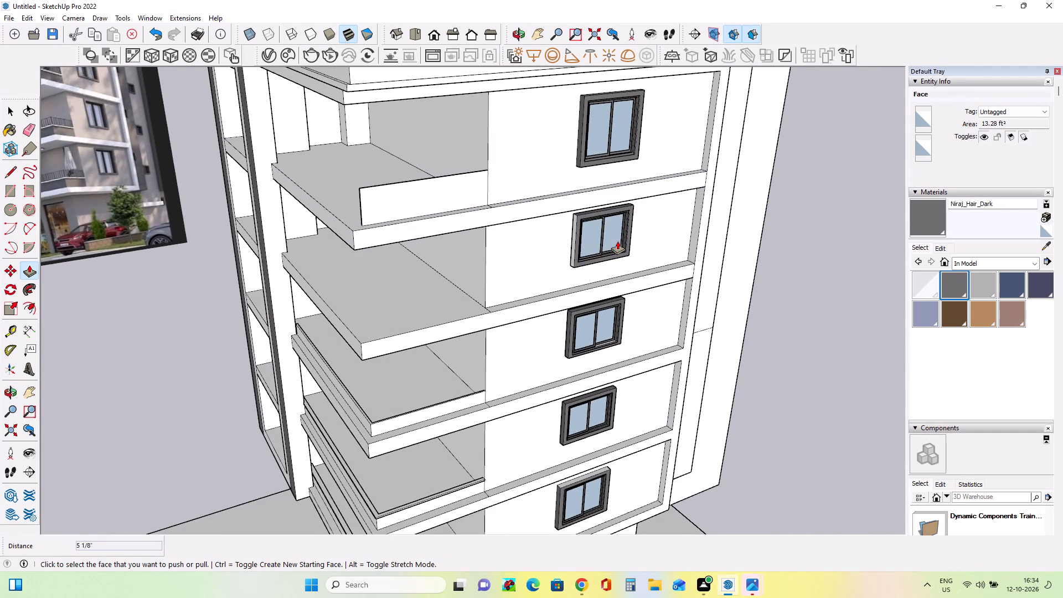
middle_drag(395, 255, 621, 334)
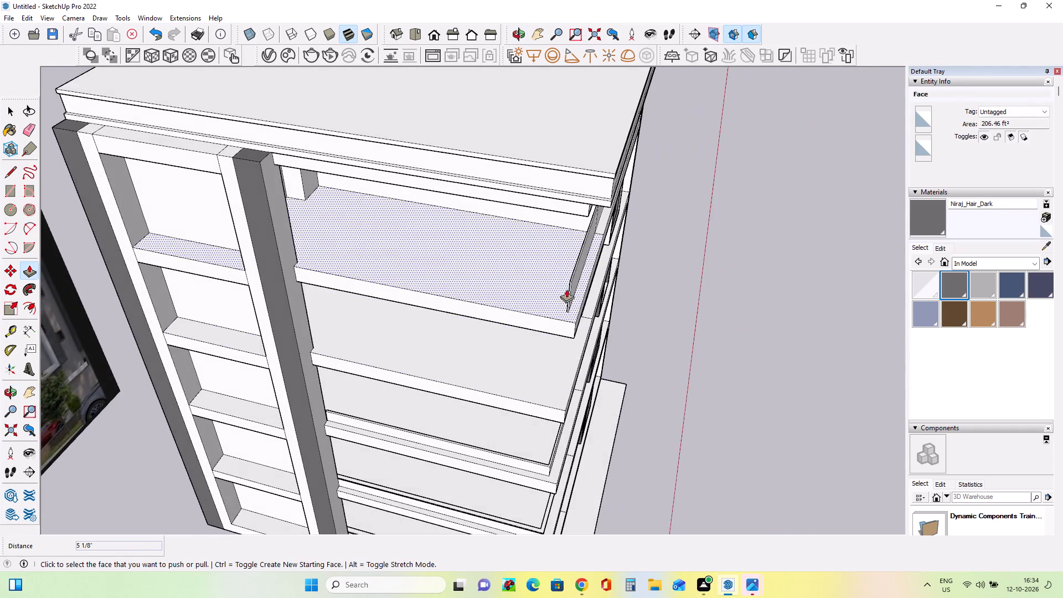
scroll(566, 285, up, 11)
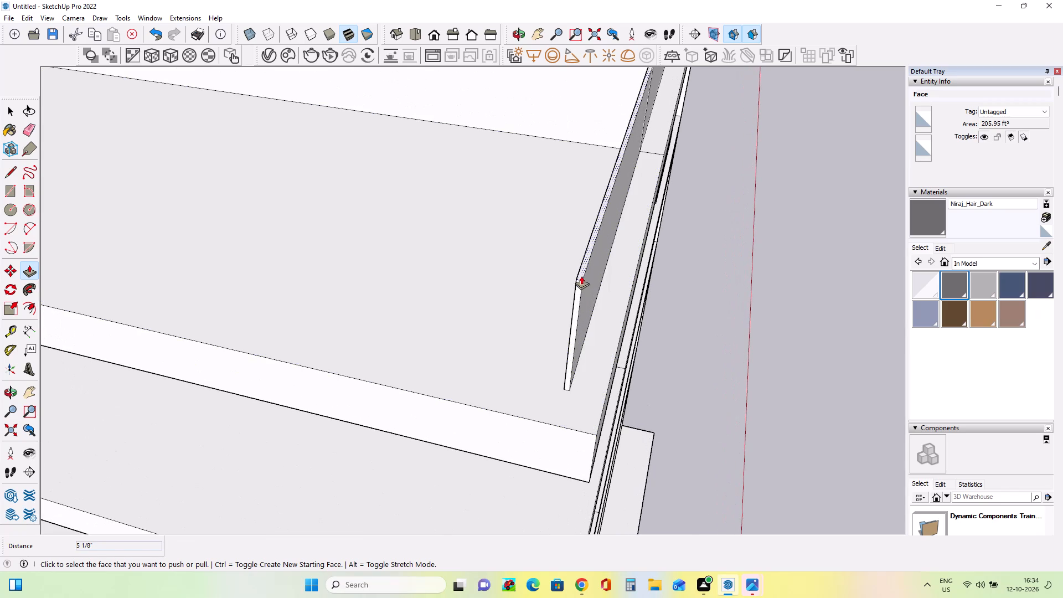
click(581, 276)
click(578, 315)
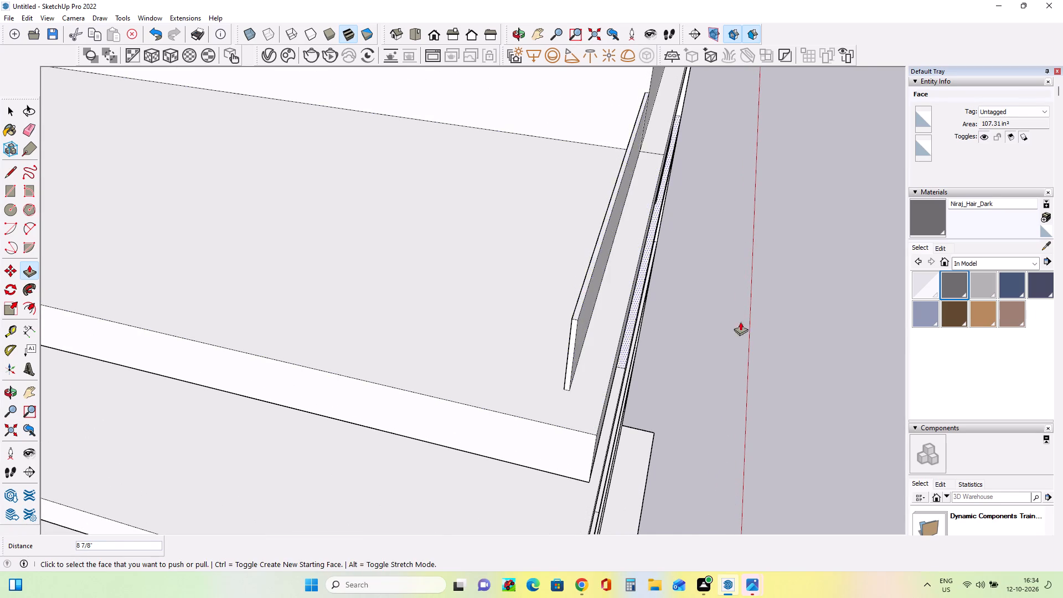
Lower the top face of the topmost balcony's side parapet by about another 6 11/16".
middle_drag(712, 320, 549, 235)
scroll(559, 241, up, 1)
scroll(591, 244, down, 10)
middle_drag(594, 258, 598, 269)
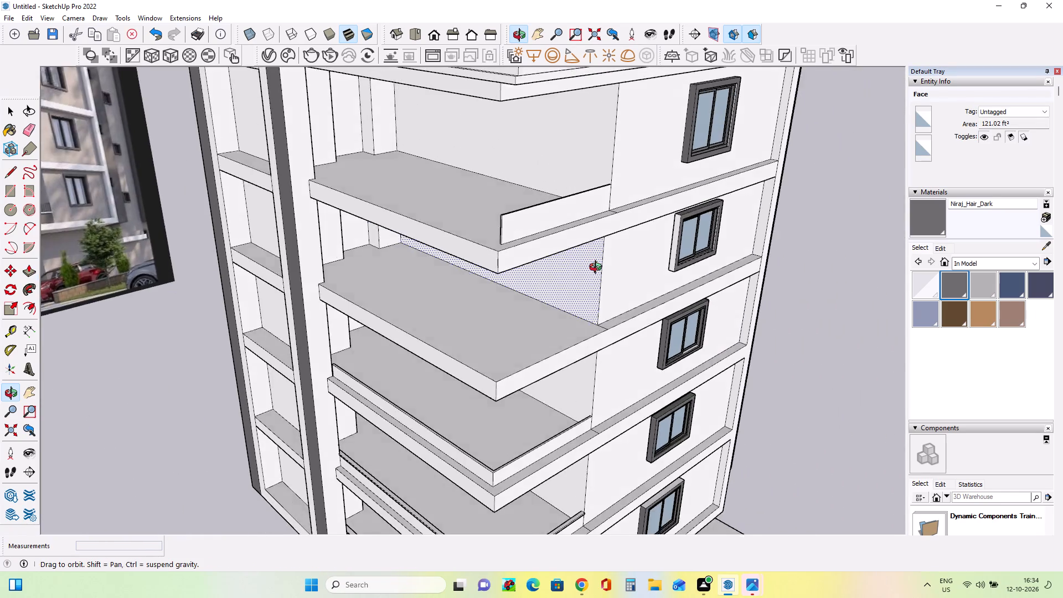
middle_drag(598, 269, 724, 369)
scroll(623, 305, up, 10)
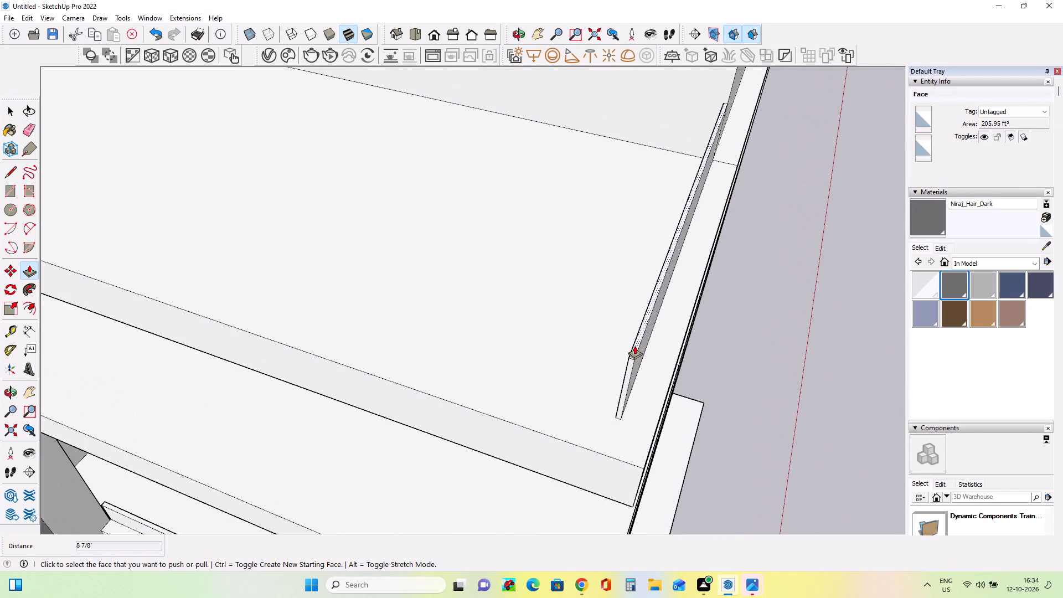
click(634, 346)
click(631, 369)
Push/Pull the front end face of the topmost balcony's side parapet about 2 3/4" toward the slab's front edge.
middle_drag(755, 372, 626, 288)
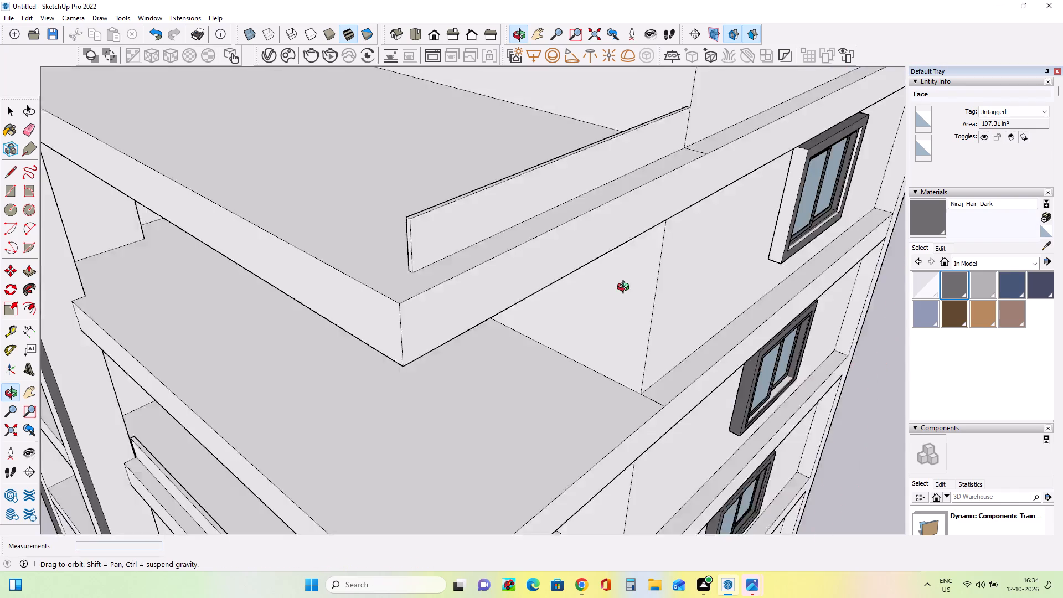
middle_drag(626, 288, 615, 276)
scroll(600, 270, down, 10)
middle_drag(616, 312, 513, 271)
scroll(410, 237, up, 5)
middle_drag(456, 219, 508, 365)
scroll(533, 331, up, 4)
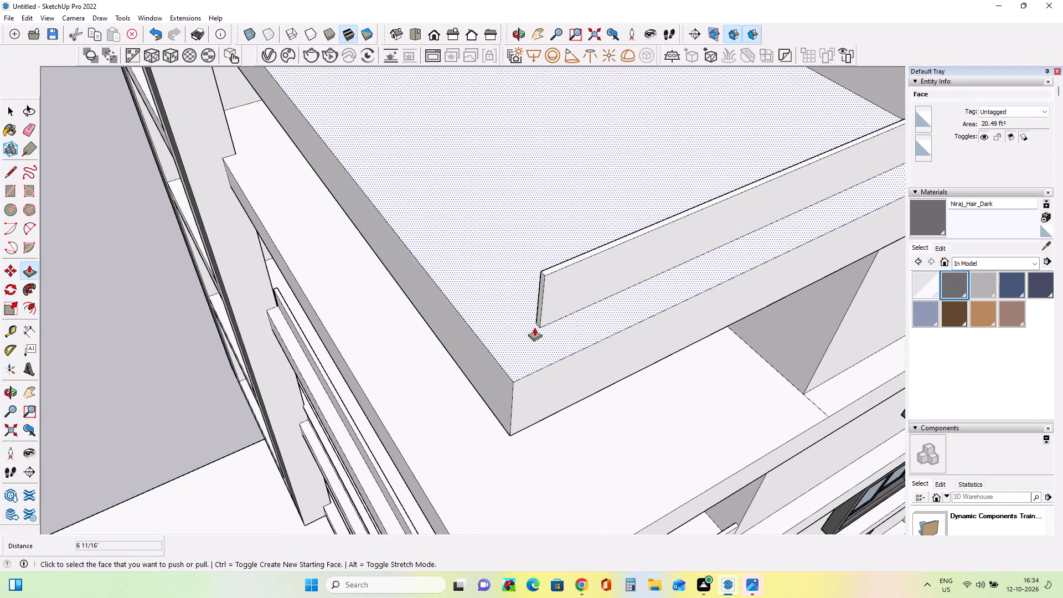
scroll(534, 327, up, 4)
click(538, 313)
click(522, 329)
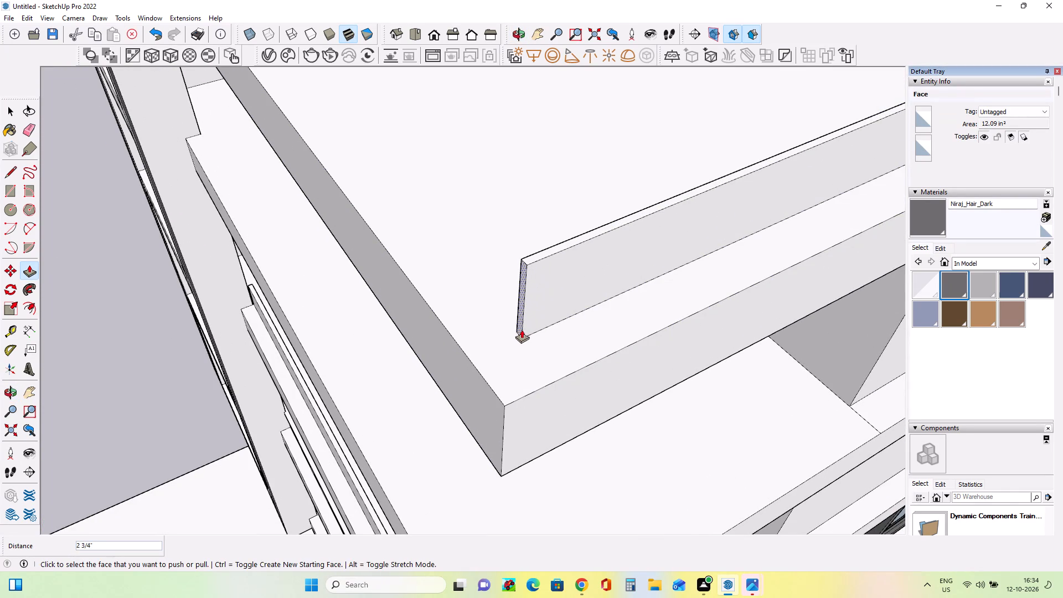
Draw a rectangle about 11 3/8" by 1 1/8" on the inner face of the topmost balcony's side parapet, at its front end.
scroll(516, 329, down, 15)
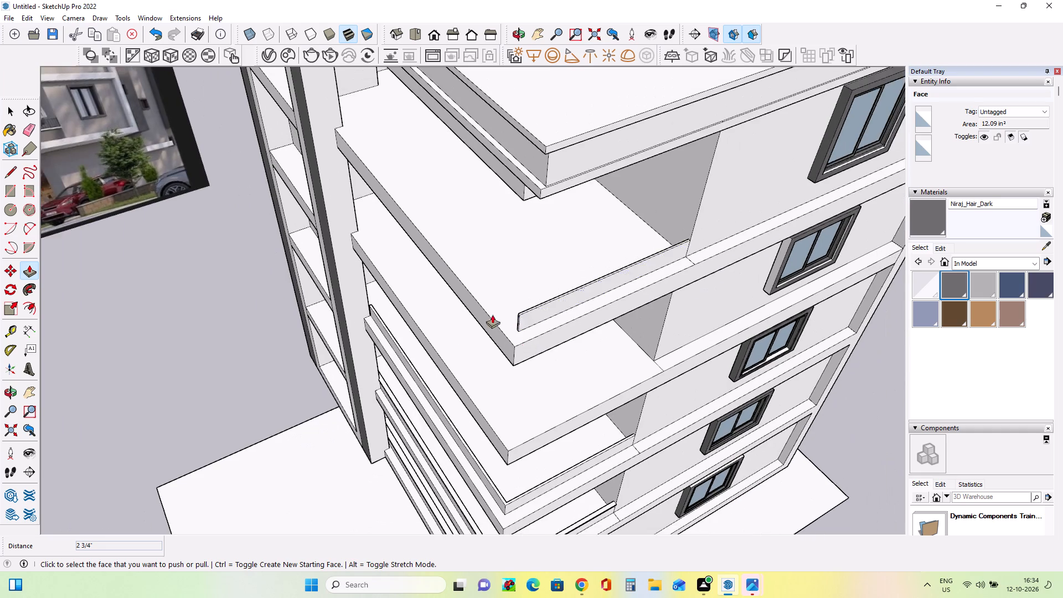
middle_drag(501, 322, 815, 310)
scroll(806, 327, up, 1)
scroll(687, 184, up, 5)
middle_drag(629, 207, 713, 220)
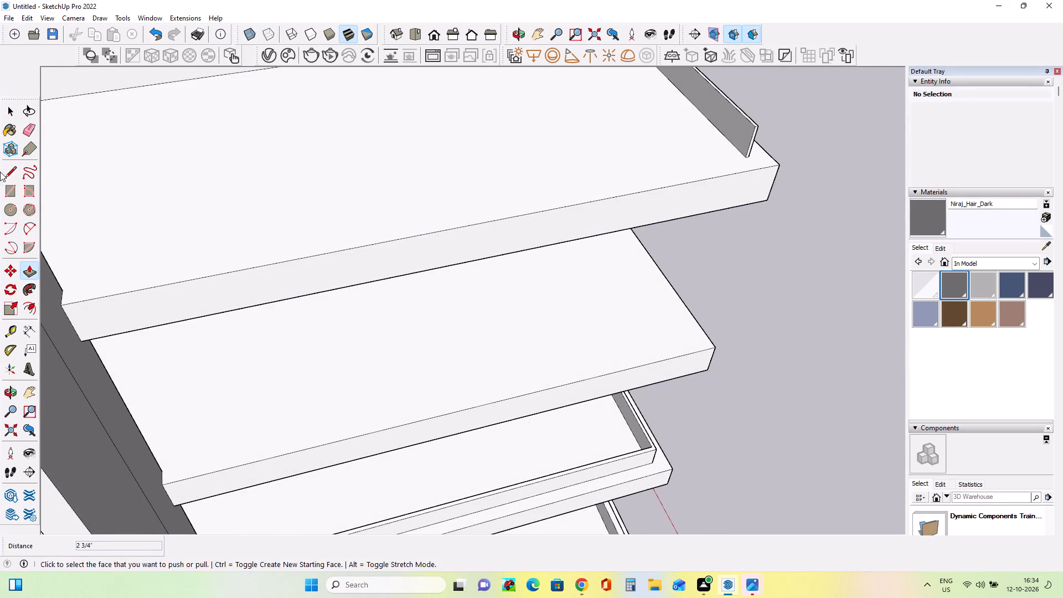
click(4, 189)
scroll(748, 137, up, 8)
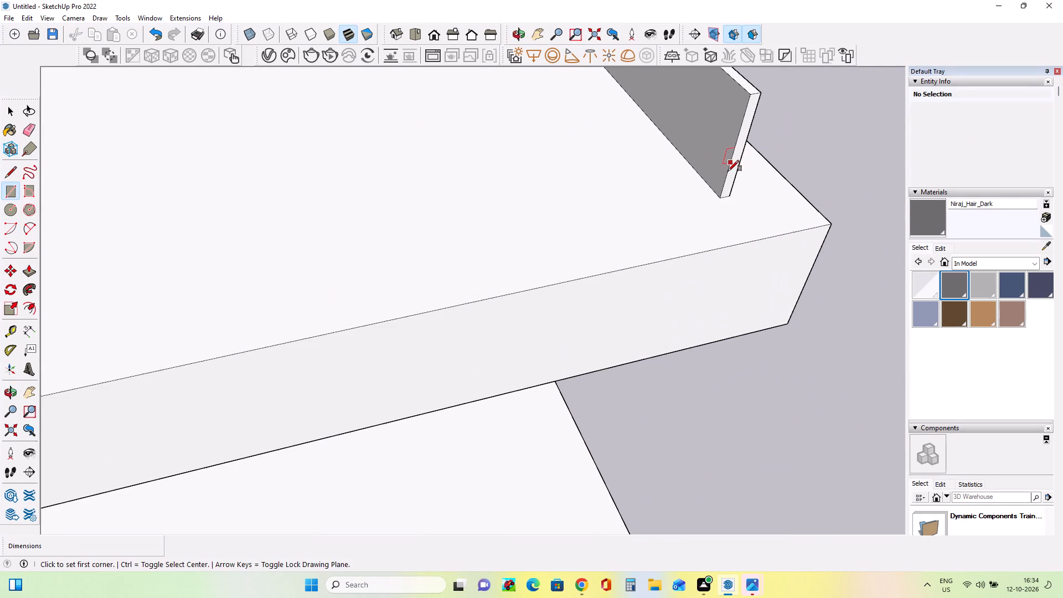
drag(719, 199, 719, 192)
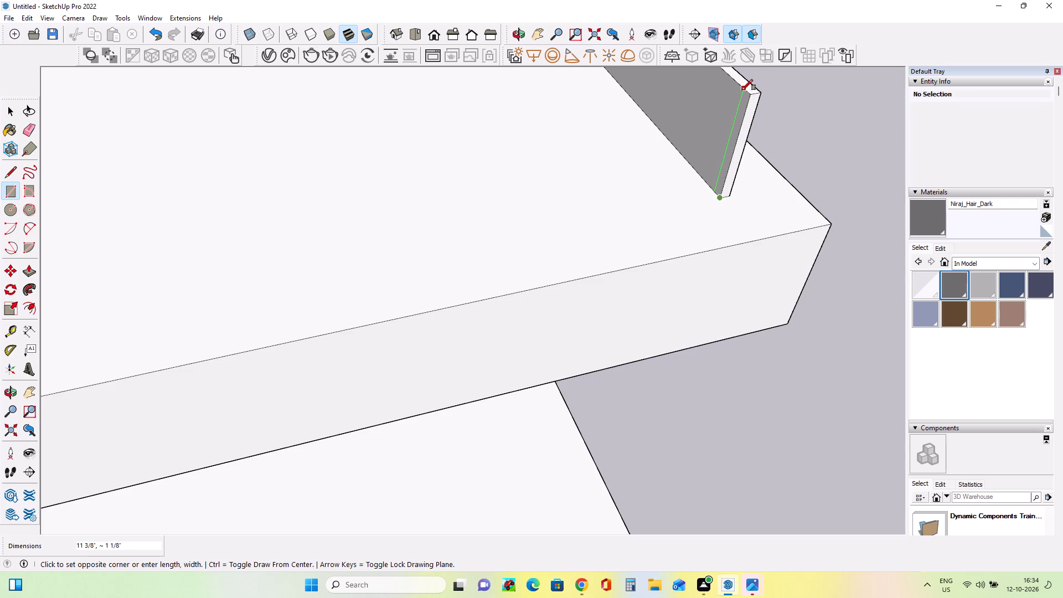
double_click(742, 90)
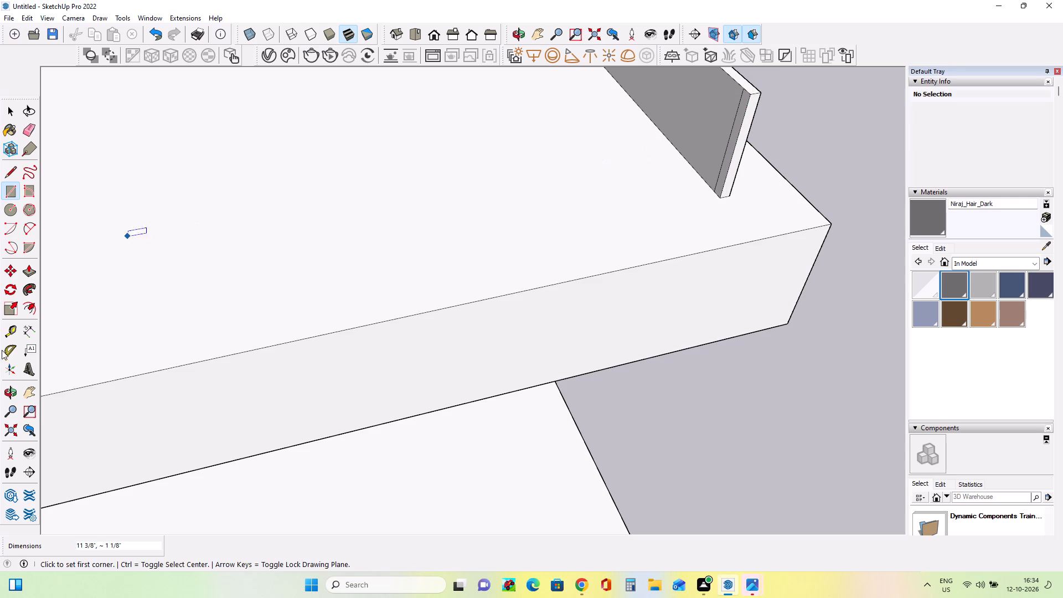
Push/Pull the narrow end strip about 17' 1 15/16" across the topmost balcony to the column, forming the front parapet.
click(29, 269)
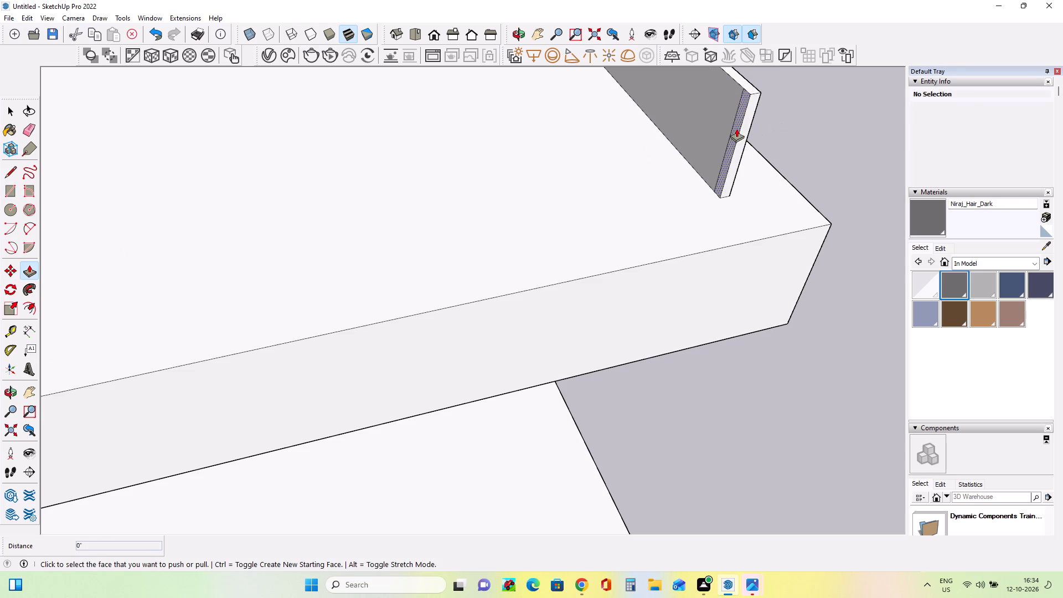
drag(736, 128, 733, 138)
click(723, 167)
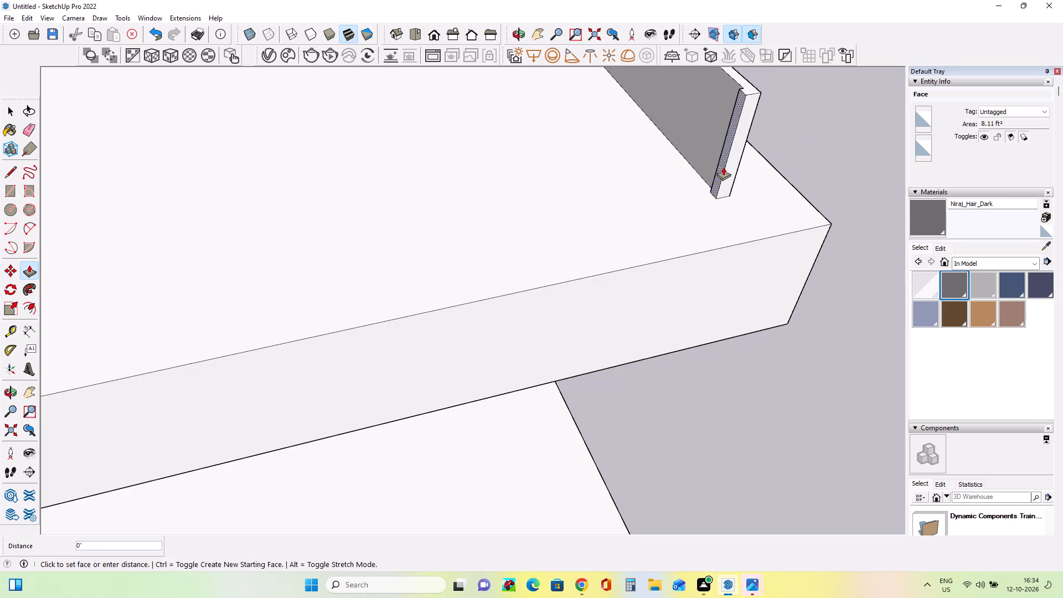
scroll(581, 215, down, 20)
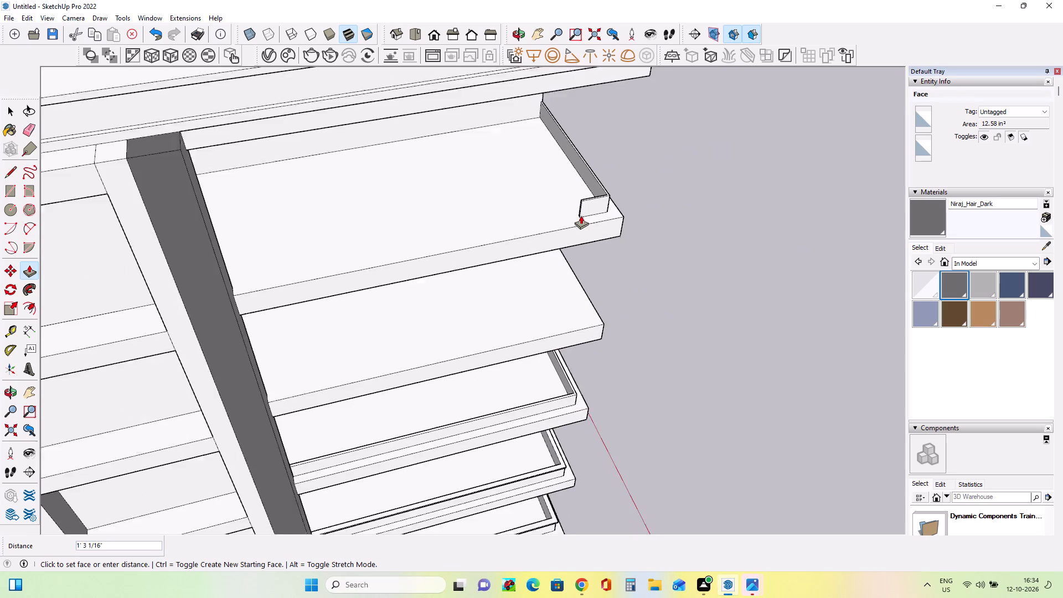
click(259, 271)
Push/Pull the inner face of the topmost balcony's front parapet outward about 9/16" to thin the wall.
middle_drag(545, 250, 32, 353)
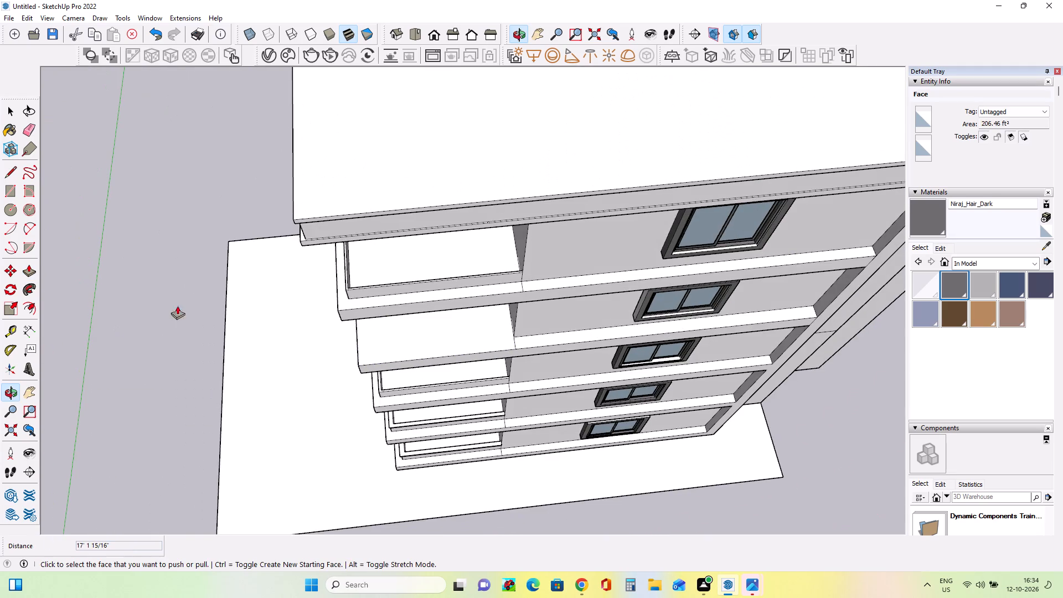
scroll(406, 261, up, 8)
middle_drag(398, 259, 327, 260)
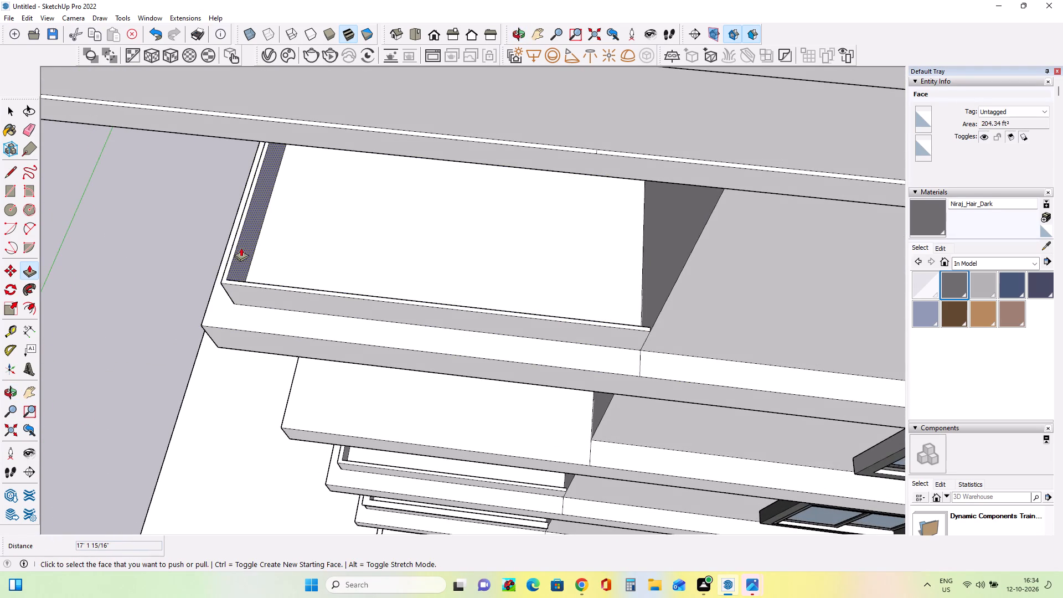
click(245, 248)
click(242, 249)
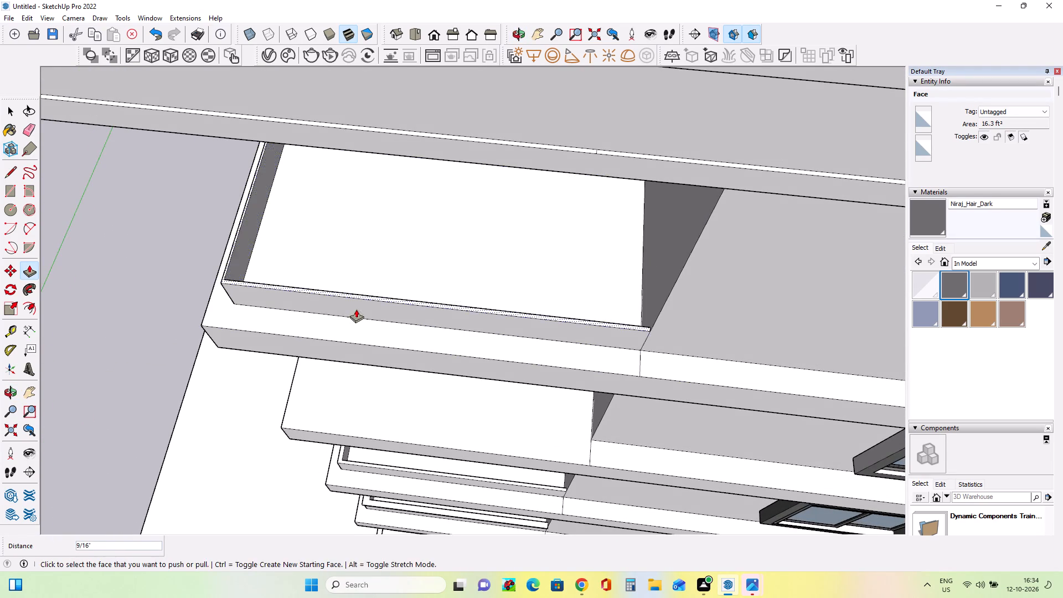
Draw a rectangle about 8' 7 9/16" by 6 3/8" along the side edge of the balcony slab directly below the topmost one.
middle_drag(375, 315, 548, 203)
scroll(522, 233, down, 15)
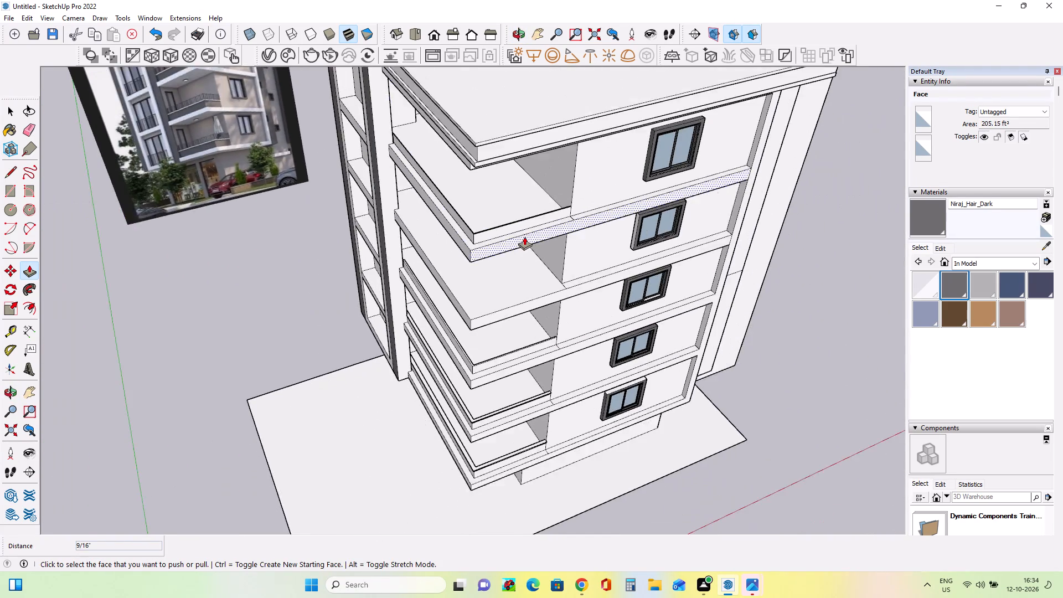
scroll(524, 236, down, 4)
middle_drag(512, 308, 532, 231)
scroll(523, 272, up, 10)
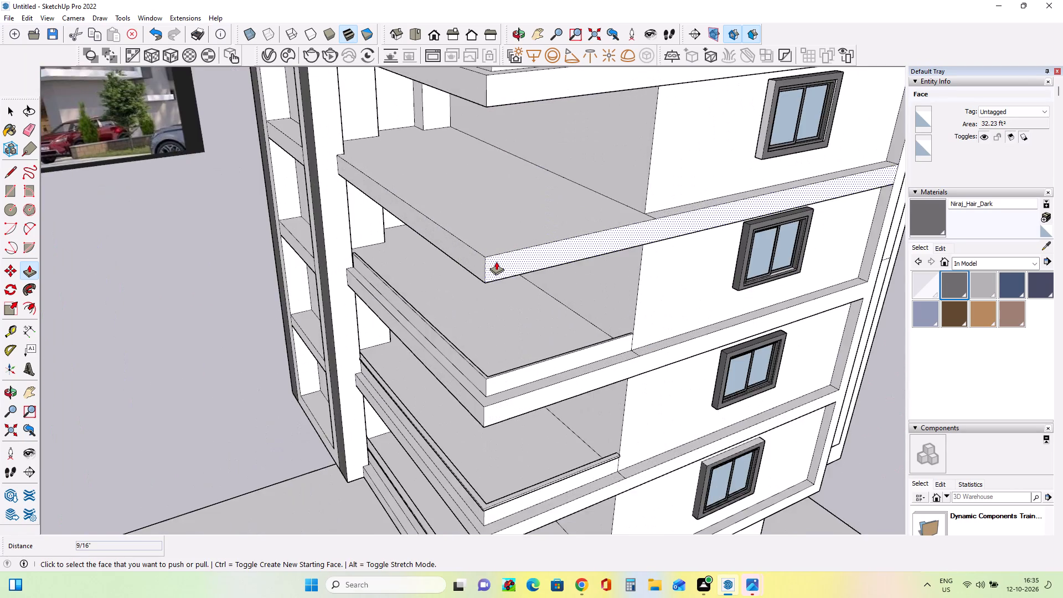
scroll(496, 261, up, 4)
middle_drag(497, 267, 505, 285)
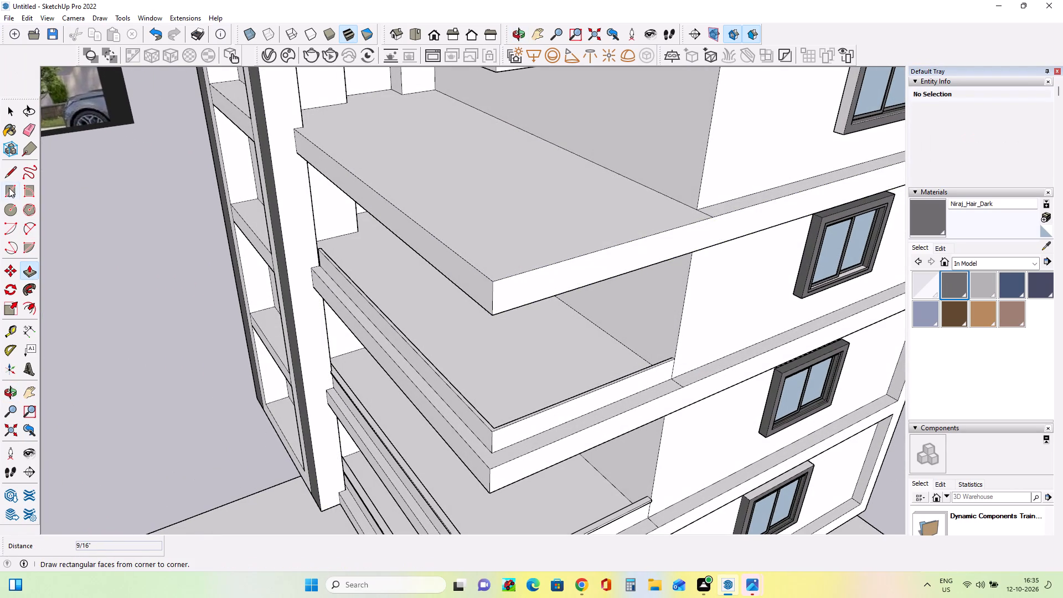
click(9, 188)
middle_drag(679, 239, 690, 313)
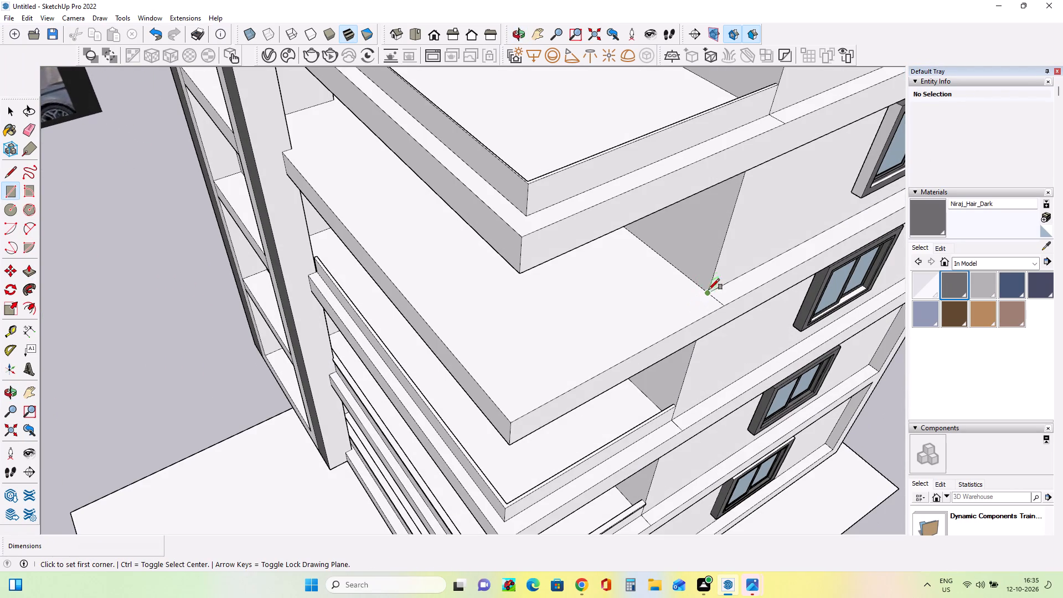
click(709, 294)
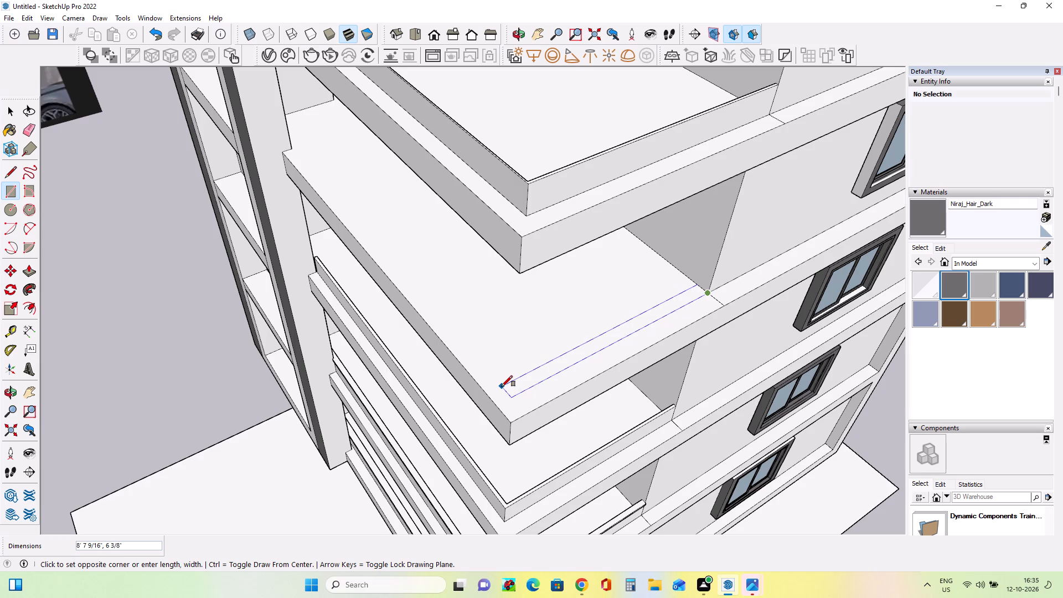
click(502, 386)
Push/Pull the new rectangle on the second-highest balcony up about 1' 4 1/8" to form its side parapet.
middle_drag(589, 416, 705, 427)
middle_click(705, 427)
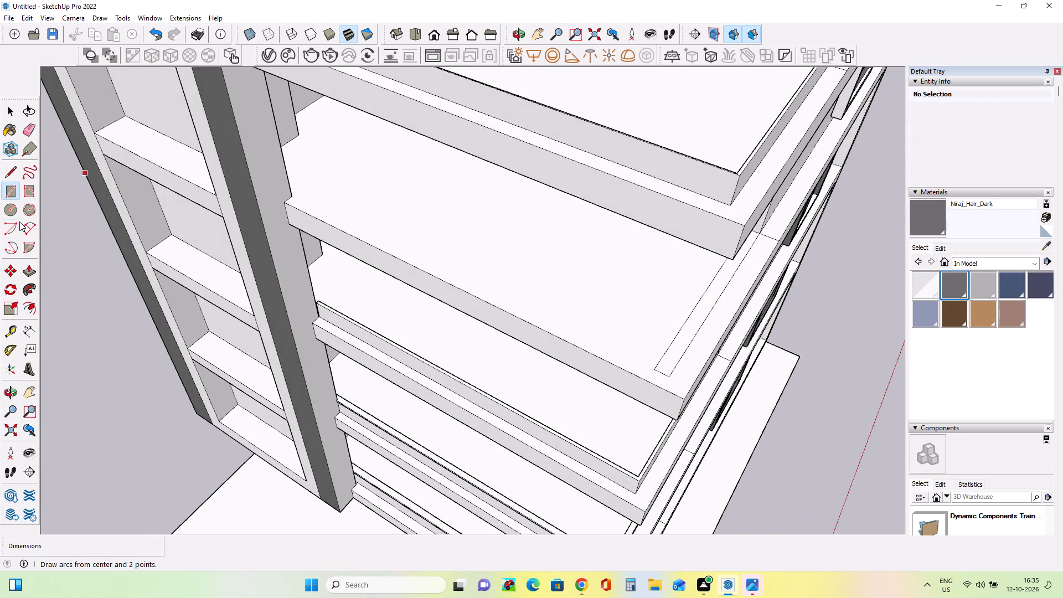
click(28, 271)
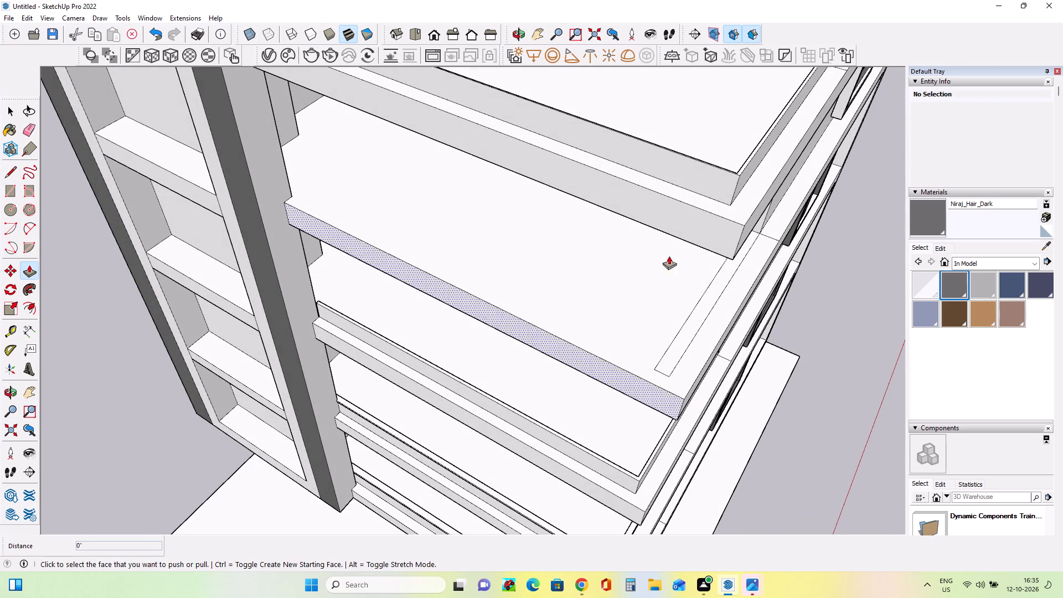
click(689, 323)
click(692, 295)
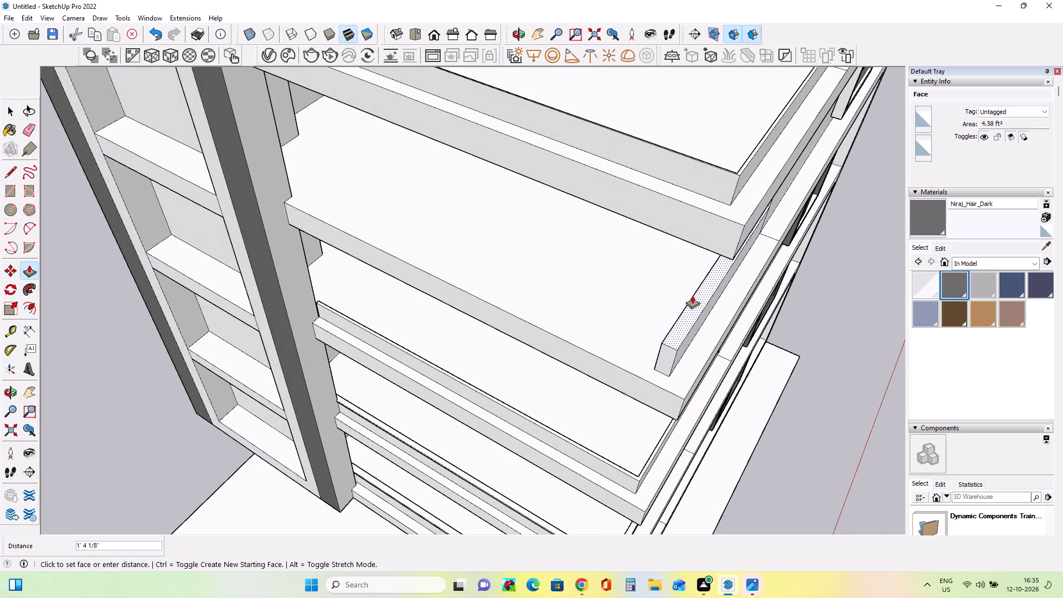
Push/Pull the inner face of the second-highest balcony's side parapet outward about 5 1/4" to thin the wall.
middle_drag(767, 398, 897, 386)
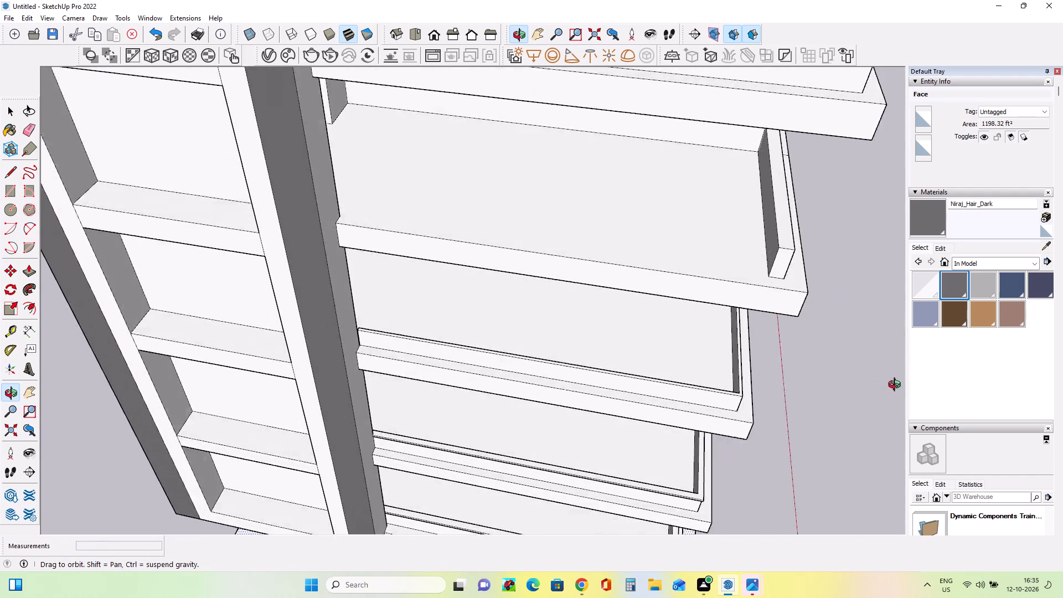
middle_drag(897, 386, 899, 382)
click(785, 230)
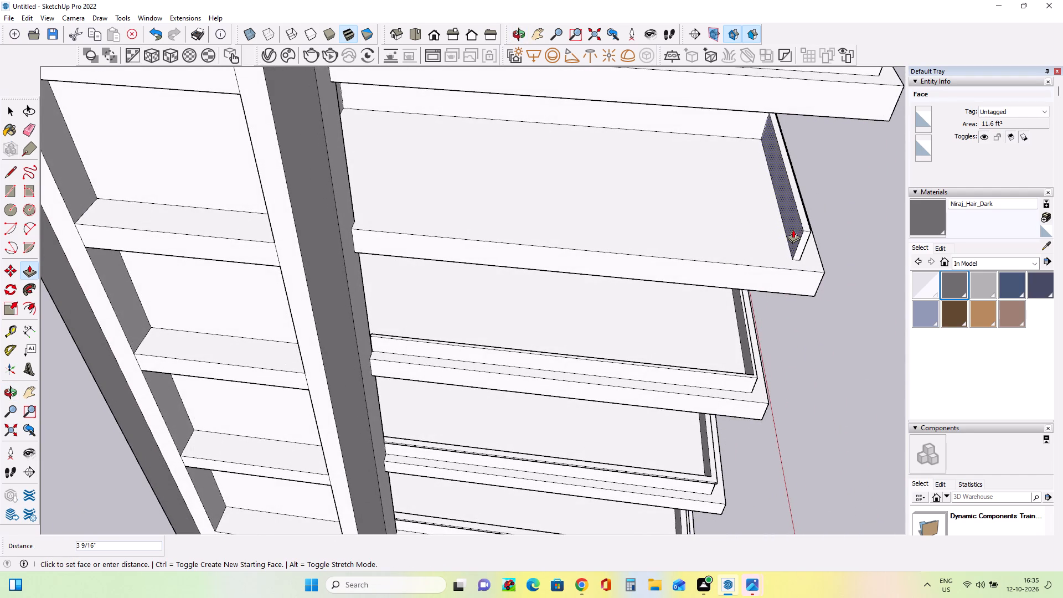
click(797, 230)
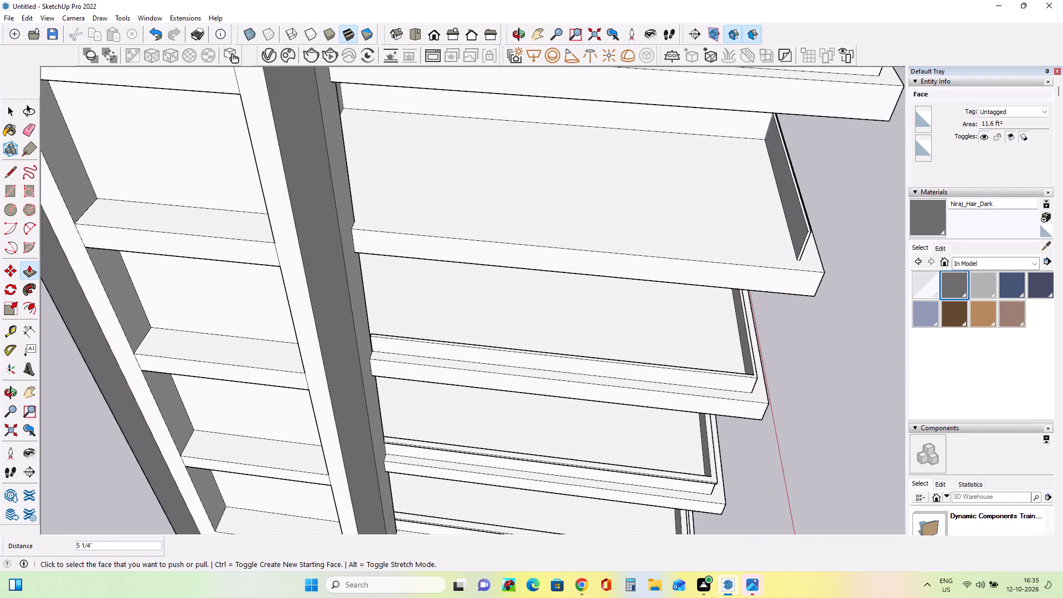